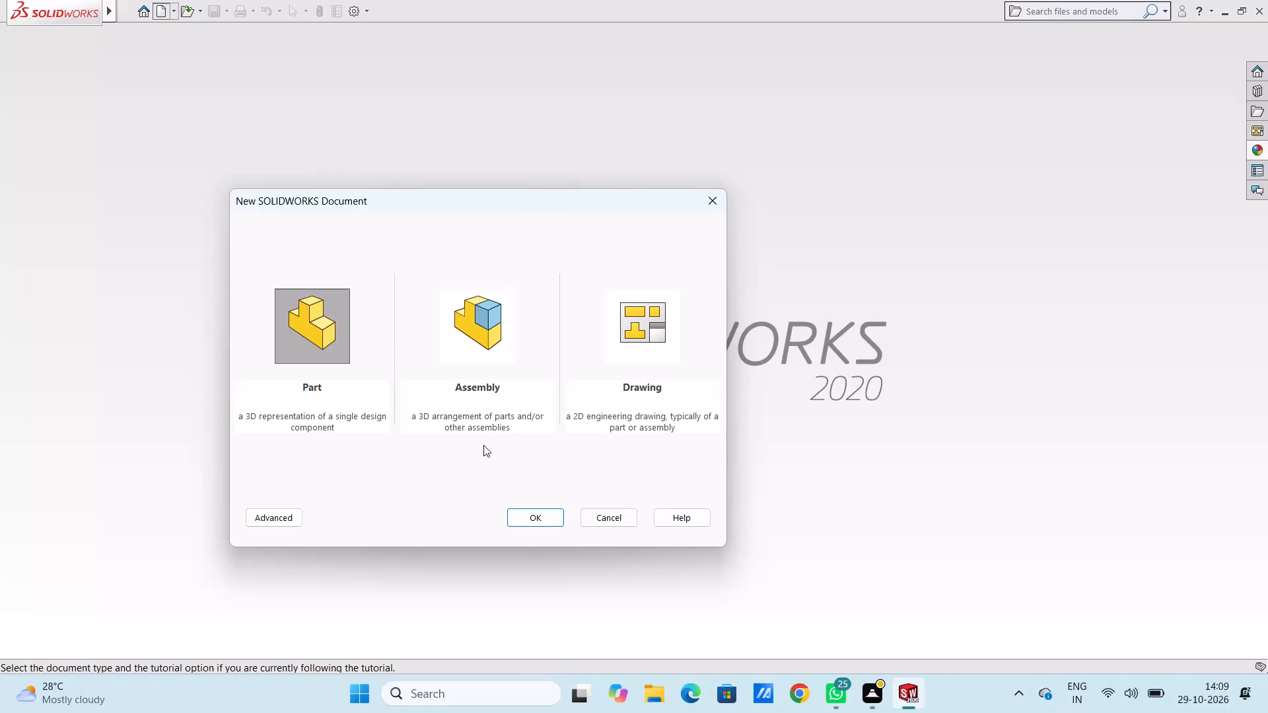
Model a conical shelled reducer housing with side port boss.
Create a new part document.
{"action": "left_click", "coordinate": [534, 522]}
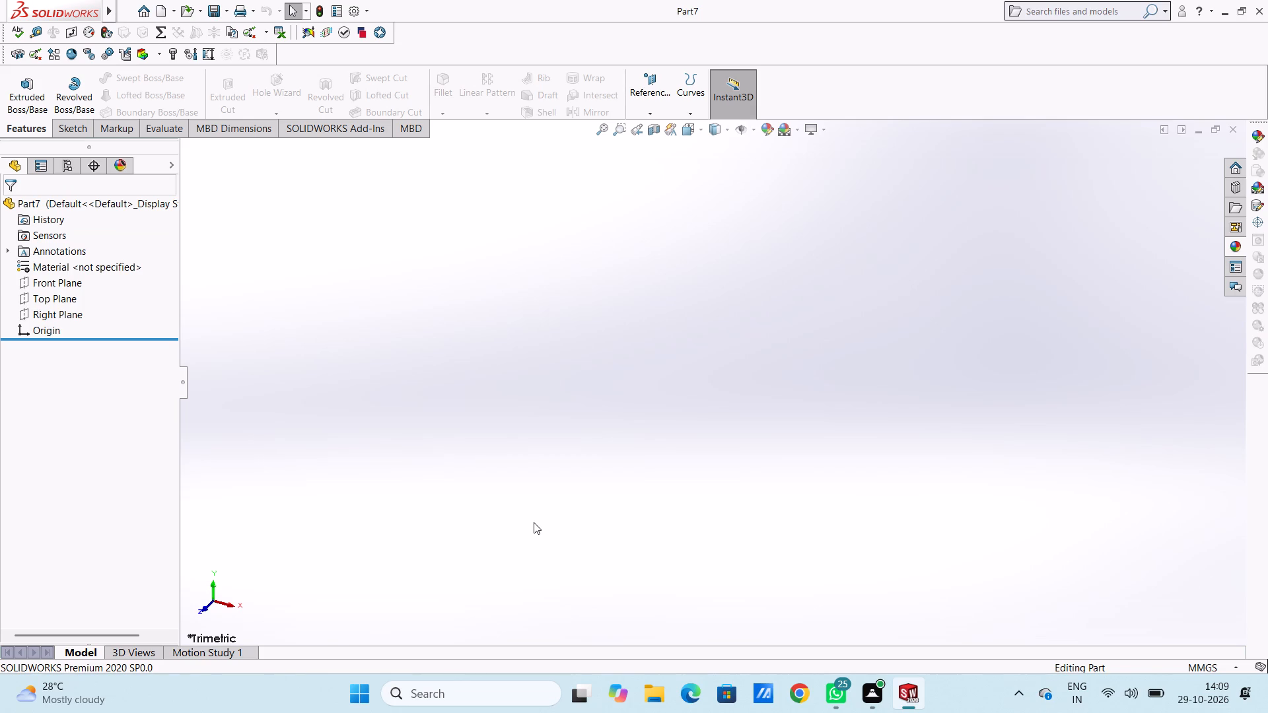
Start a sketch on the Top Plane.
{"action": "left_click", "coordinate": [56, 298]}
{"action": "left_click", "coordinate": [72, 281]}
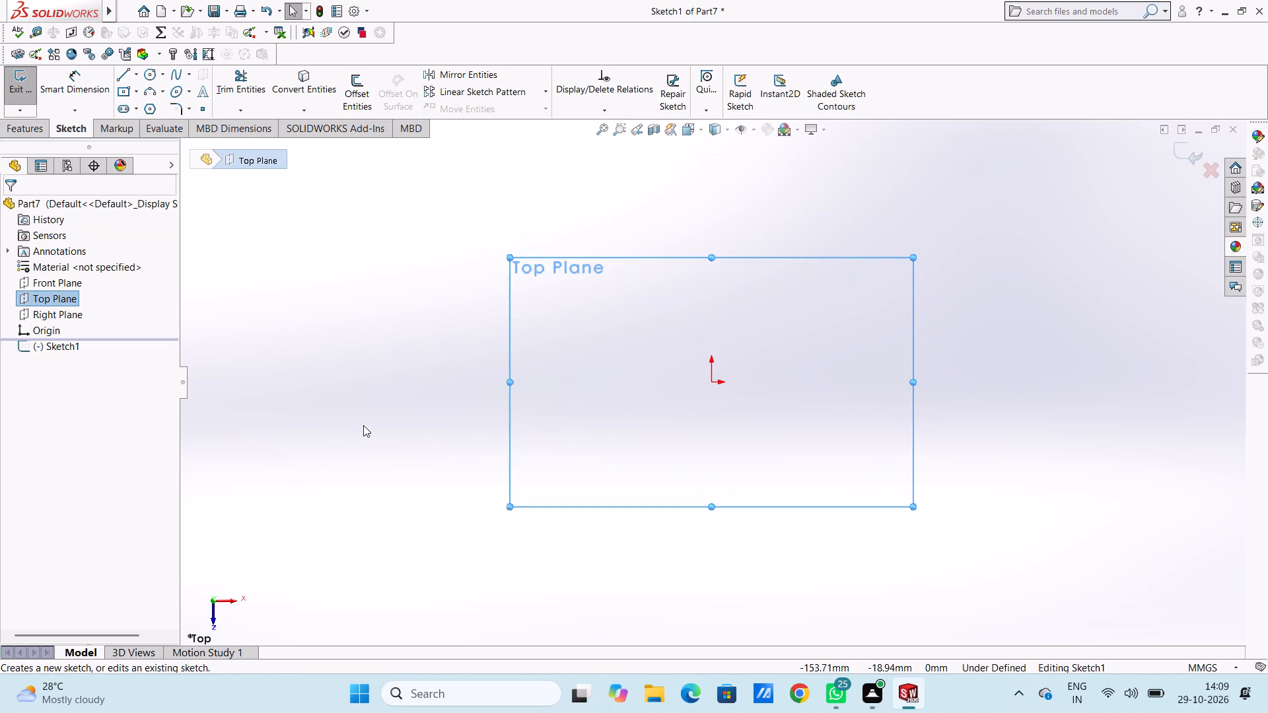
{"action": "left_click", "coordinate": [363, 425]}
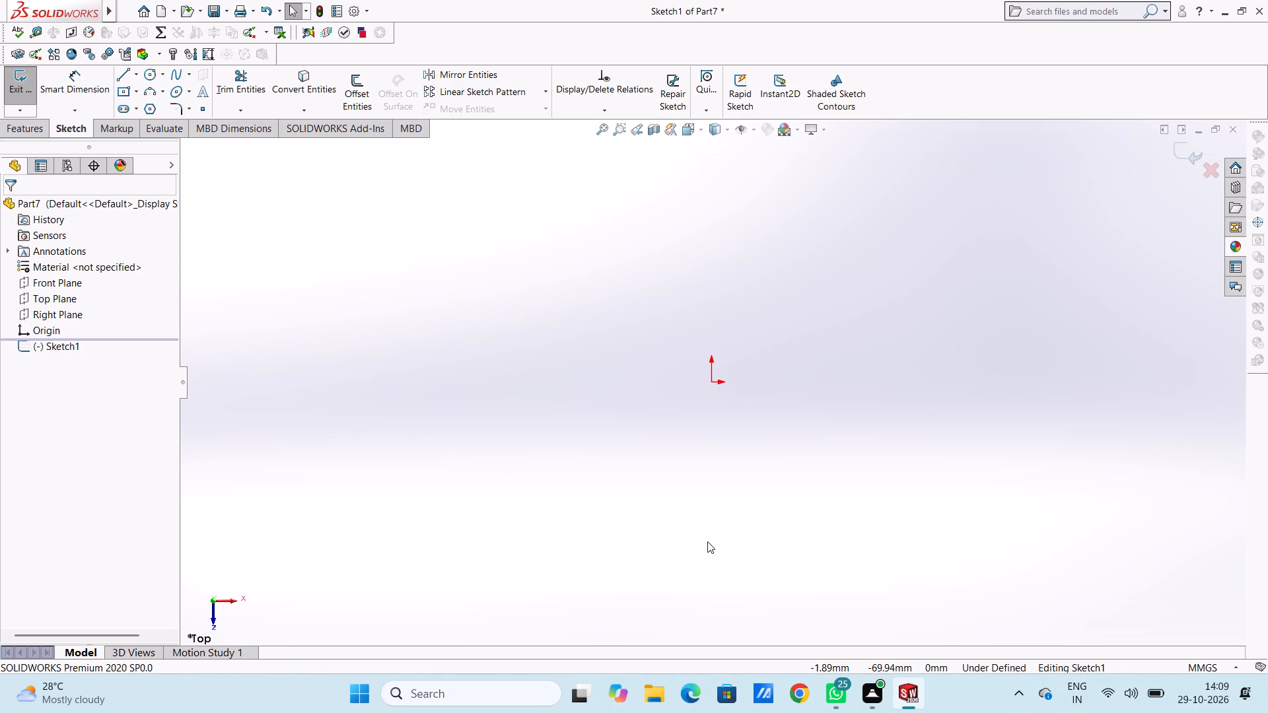
Sketch a circle centred on the origin with a radius of about 79 mm.
{"action": "left_click", "coordinate": [147, 76]}
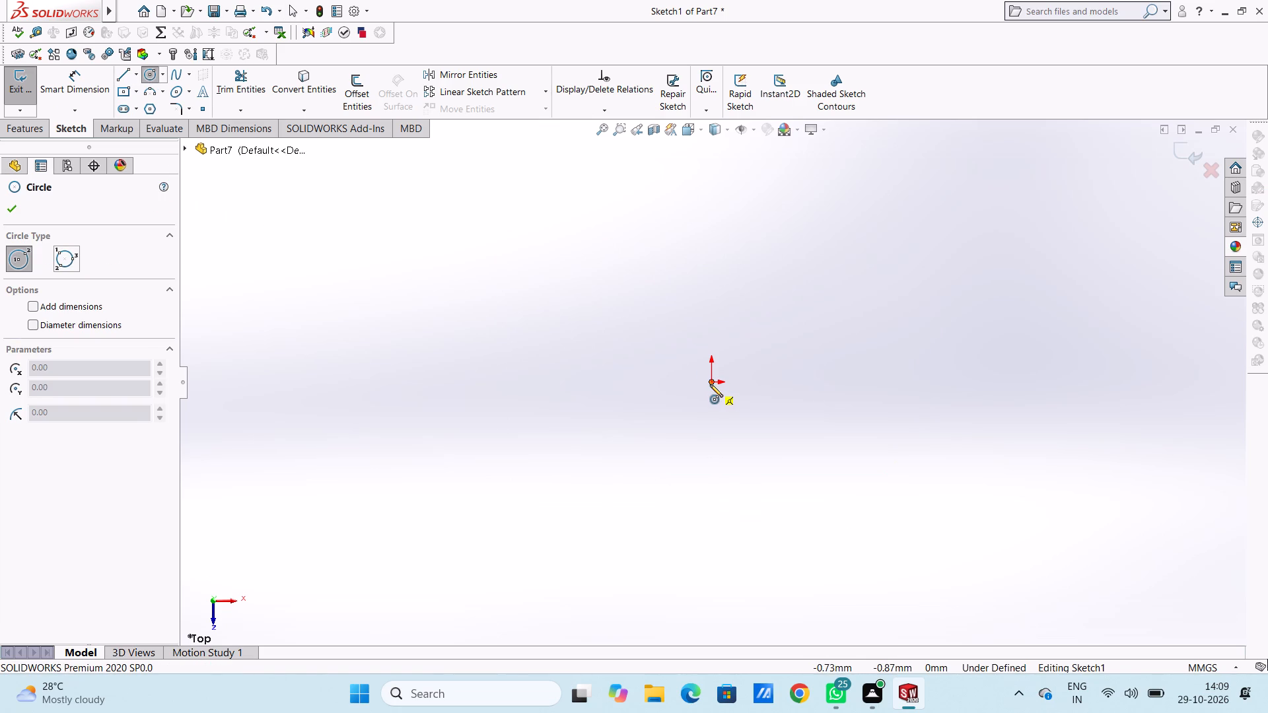
{"action": "left_click", "coordinate": [710, 384]}
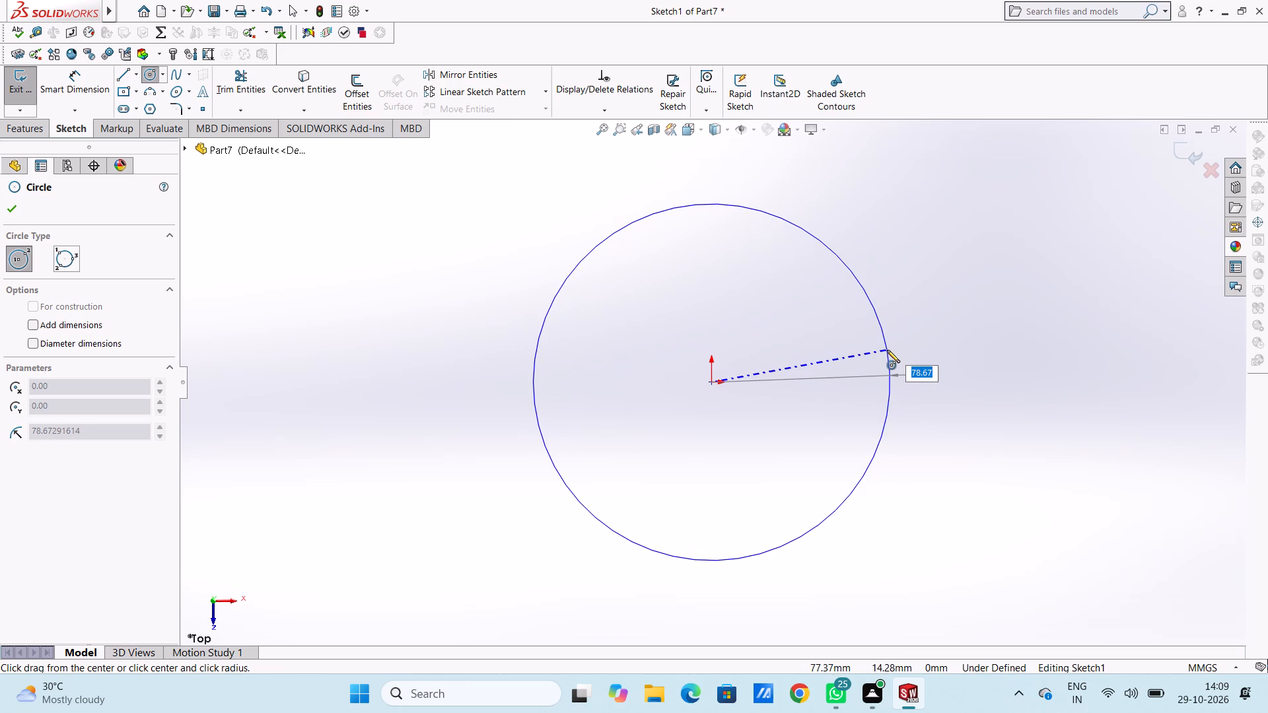
{"action": "key", "text": "Return"}
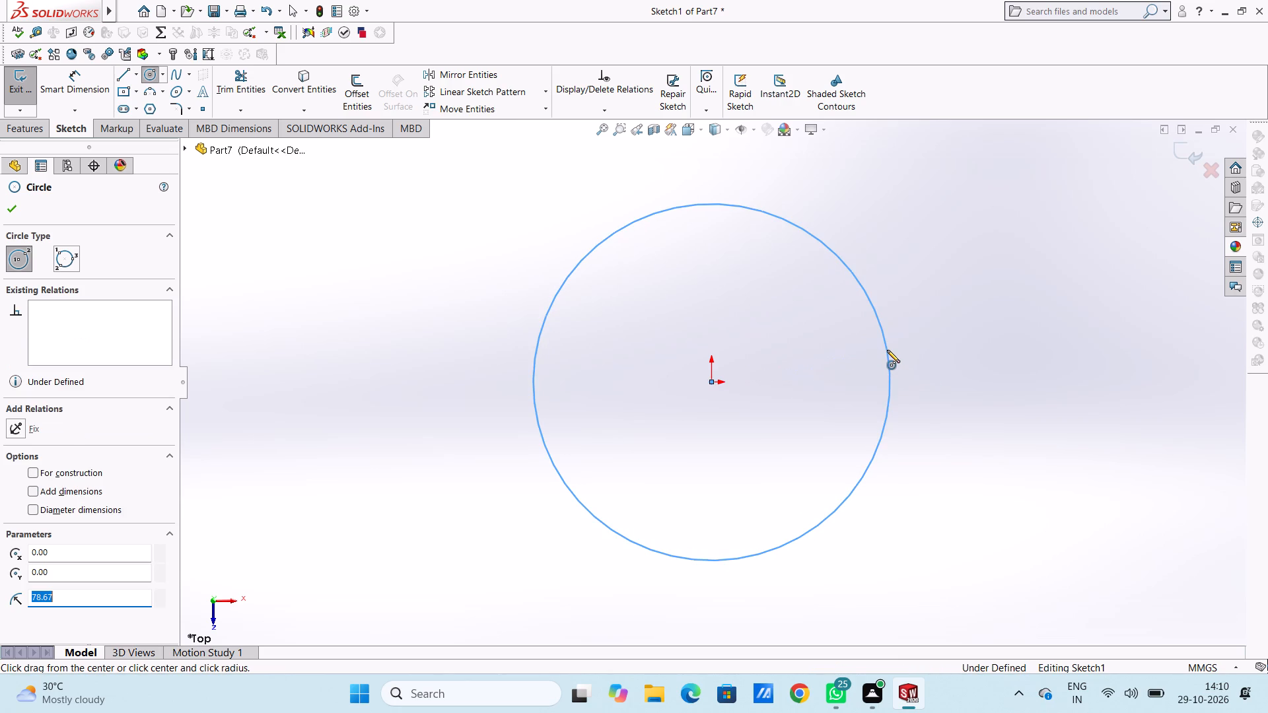
{"action": "scroll", "coordinate": [694, 393], "scroll_direction": "up", "scroll_amount": 3}
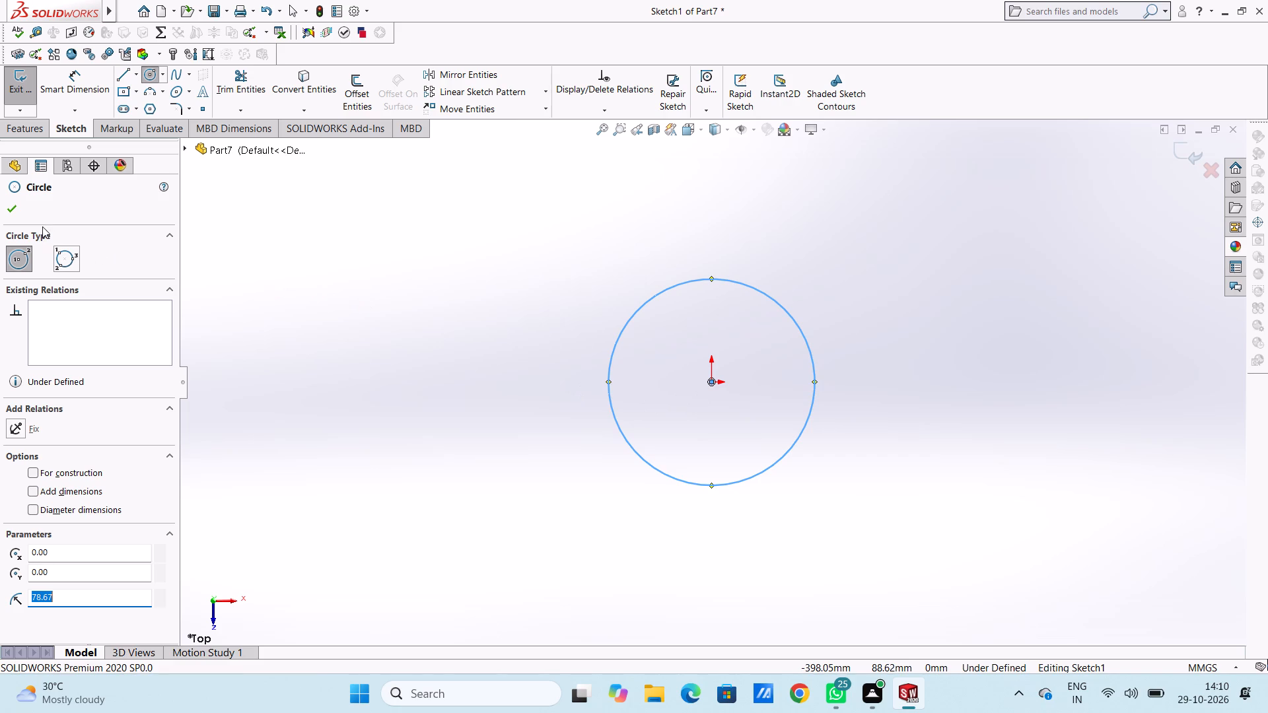
{"action": "left_click", "coordinate": [15, 210]}
{"action": "left_click", "coordinate": [407, 301]}
Dimension the circle's diameter as 112 mm and place the dimension text well clear of the circle.
{"action": "left_click", "coordinate": [99, 81]}
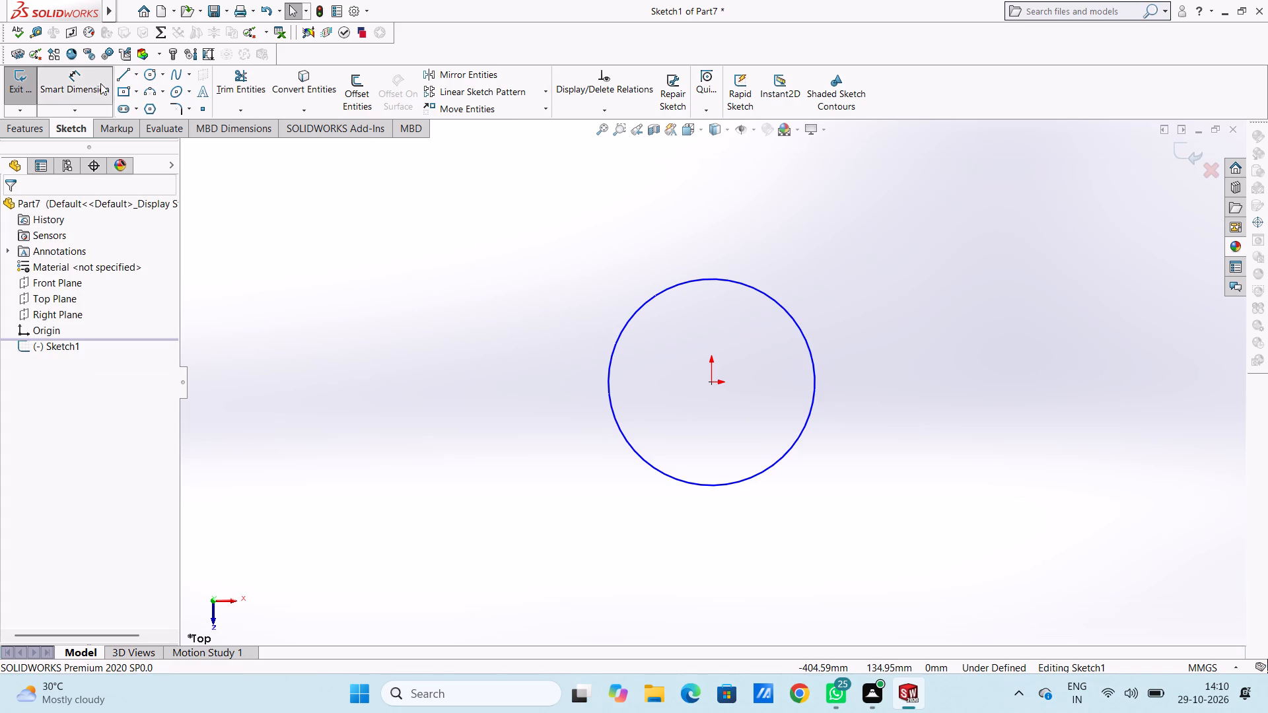
{"action": "left_click", "coordinate": [617, 336]}
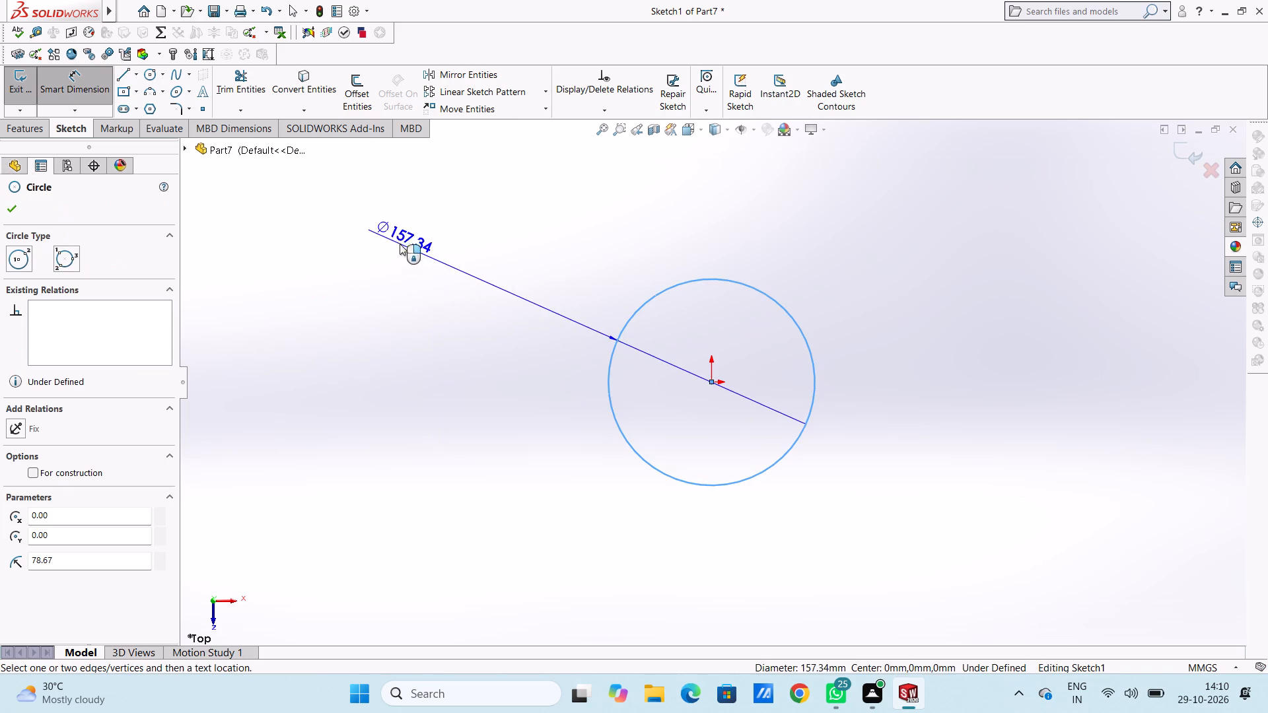
{"action": "left_click", "coordinate": [382, 230]}
{"action": "type", "text": "112"}
{"action": "key", "text": "Return"}
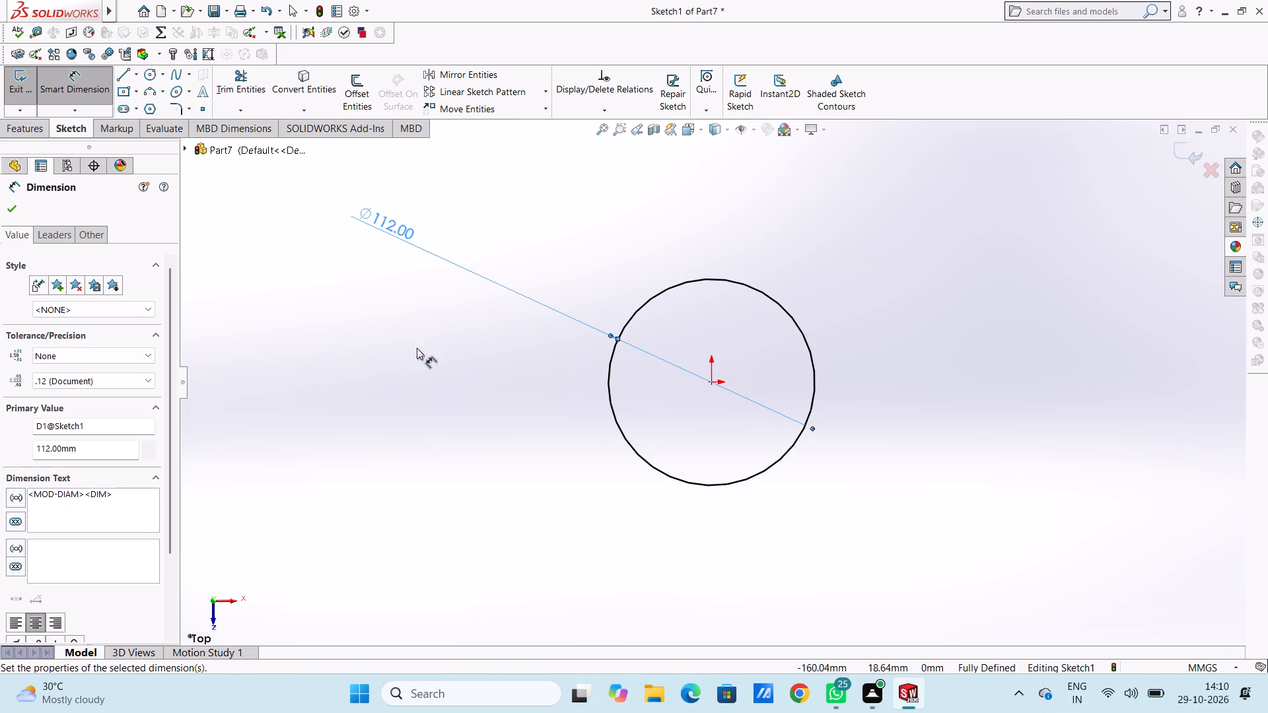
{"action": "left_click", "coordinate": [417, 348]}
{"action": "left_click_drag", "start_coordinate": [383, 229], "coordinate": [335, 208]}
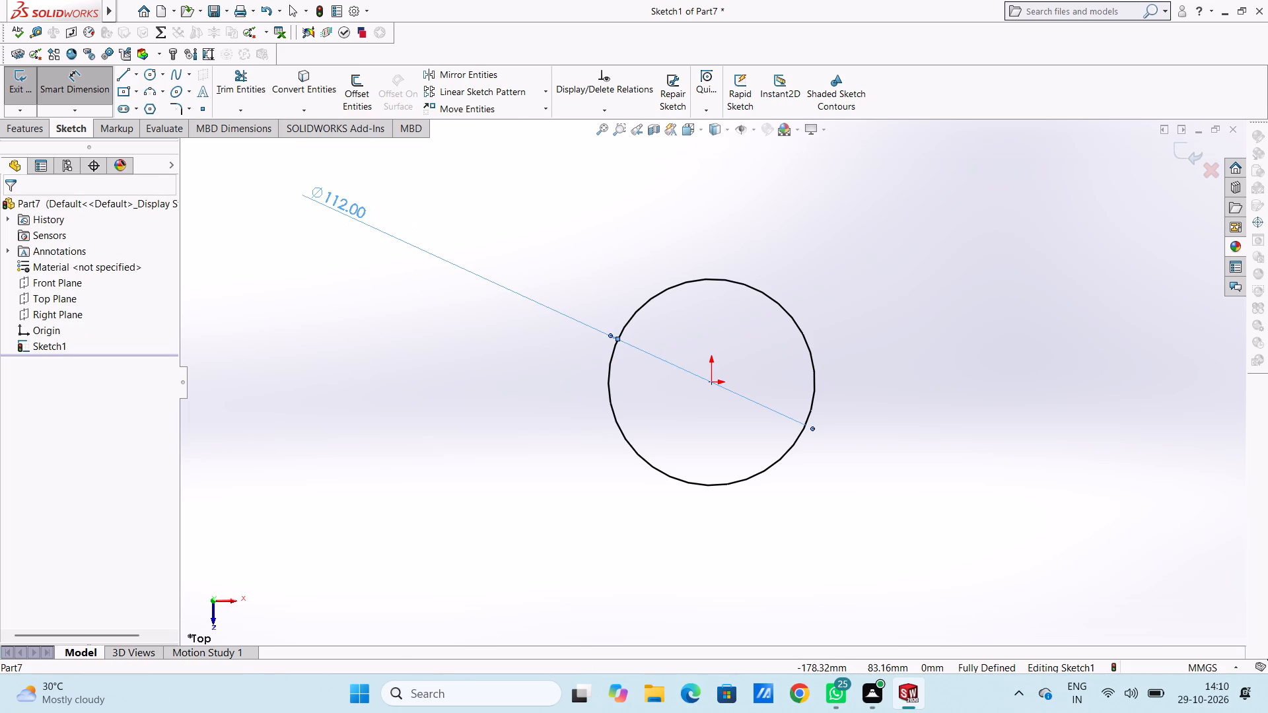
{"action": "left_click", "coordinate": [407, 308]}
{"action": "scroll", "coordinate": [669, 419], "scroll_direction": "up", "scroll_amount": 4}
{"action": "scroll", "coordinate": [744, 397], "scroll_direction": "down", "scroll_amount": 3}
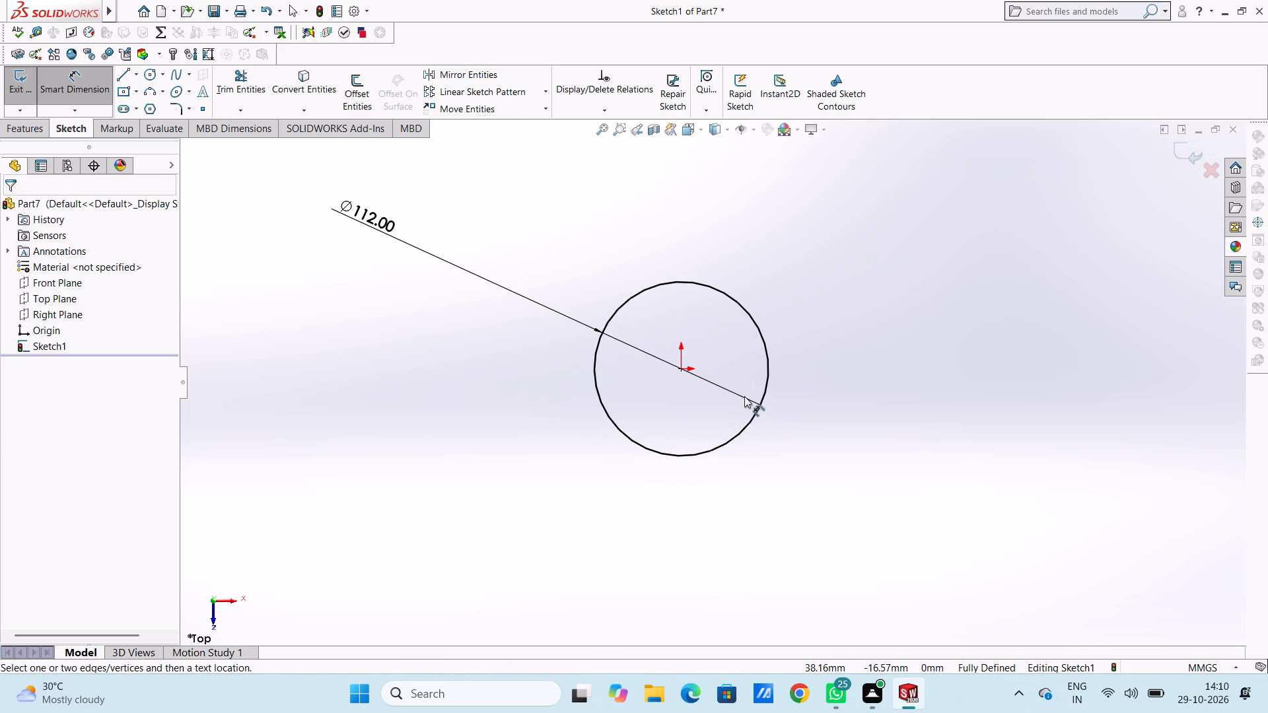
{"action": "scroll", "coordinate": [666, 373], "scroll_direction": "down", "scroll_amount": 1}
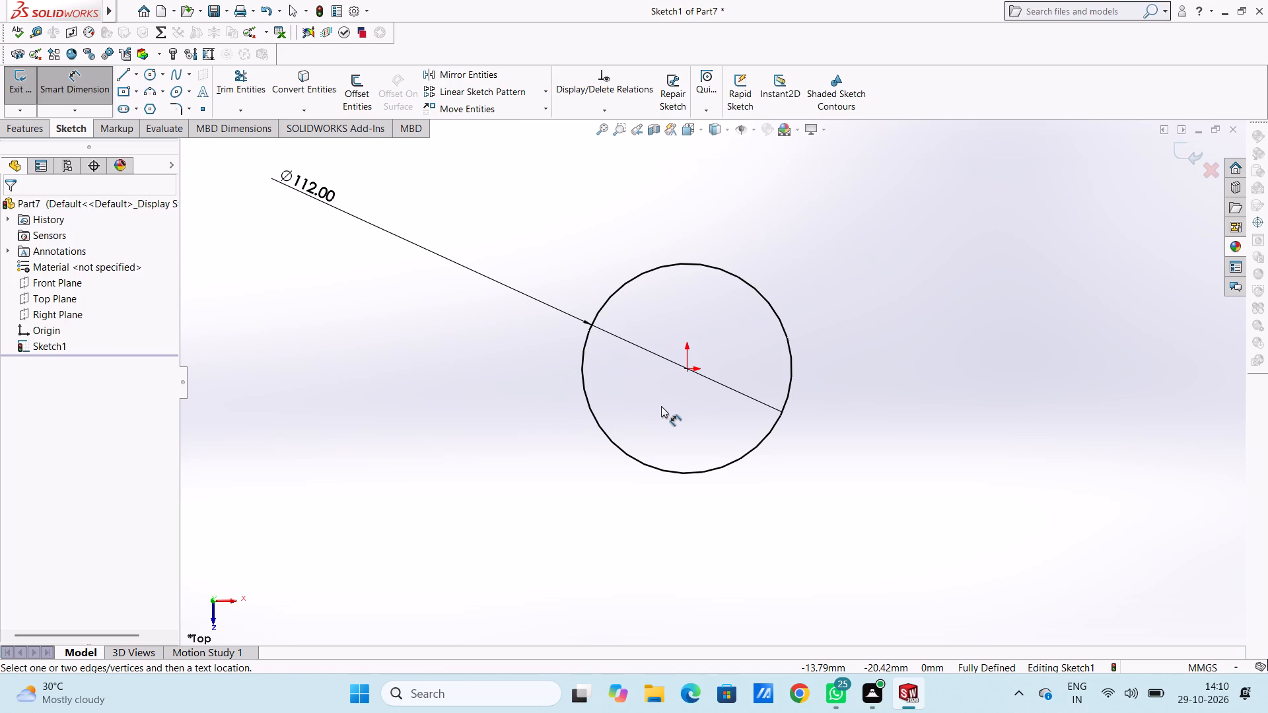
Sketch a second, smaller circle centred on the origin with a radius of about 41 mm.
{"action": "left_click", "coordinate": [150, 79]}
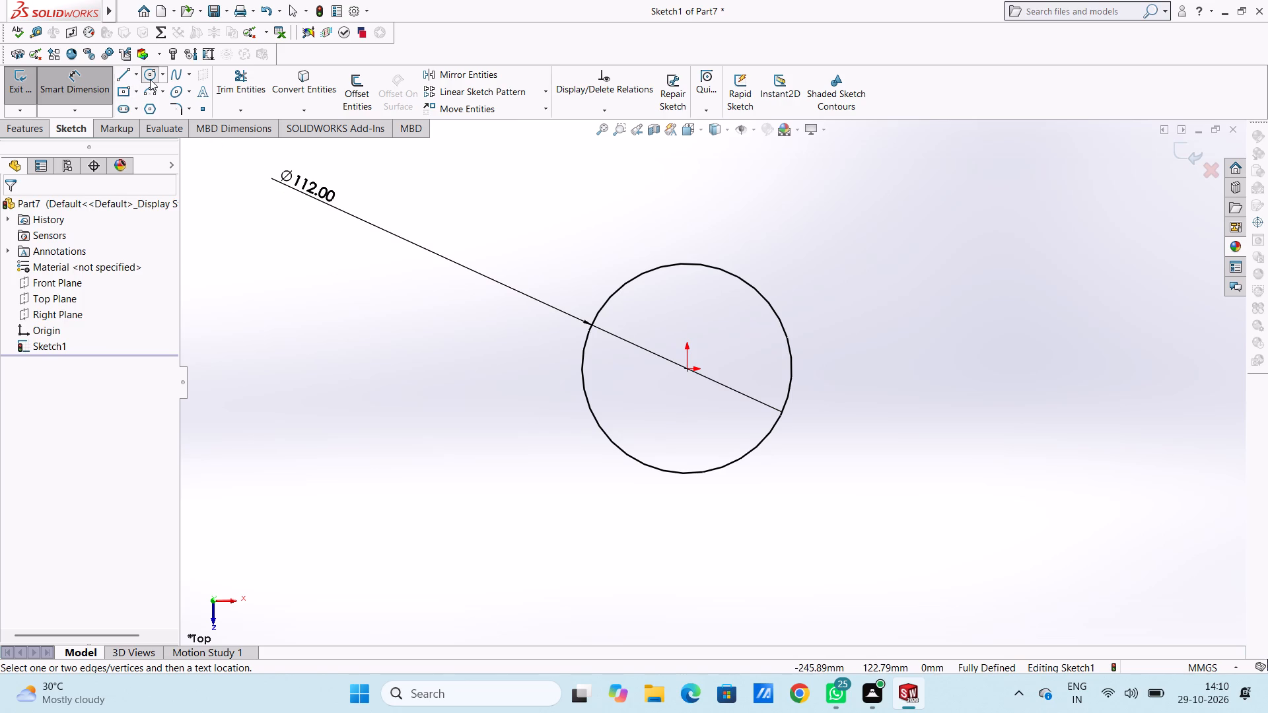
{"action": "left_click", "coordinate": [686, 370]}
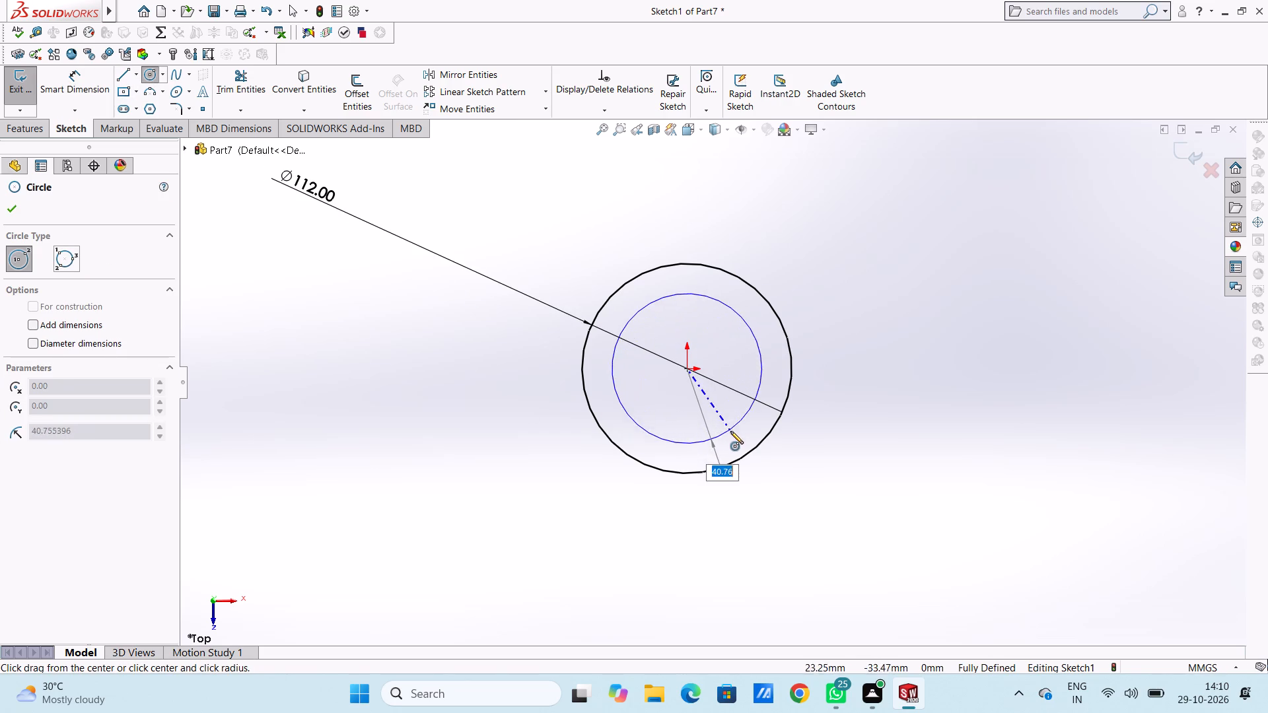
{"action": "left_click", "coordinate": [730, 431]}
{"action": "left_click", "coordinate": [15, 209]}
{"action": "left_click", "coordinate": [338, 314]}
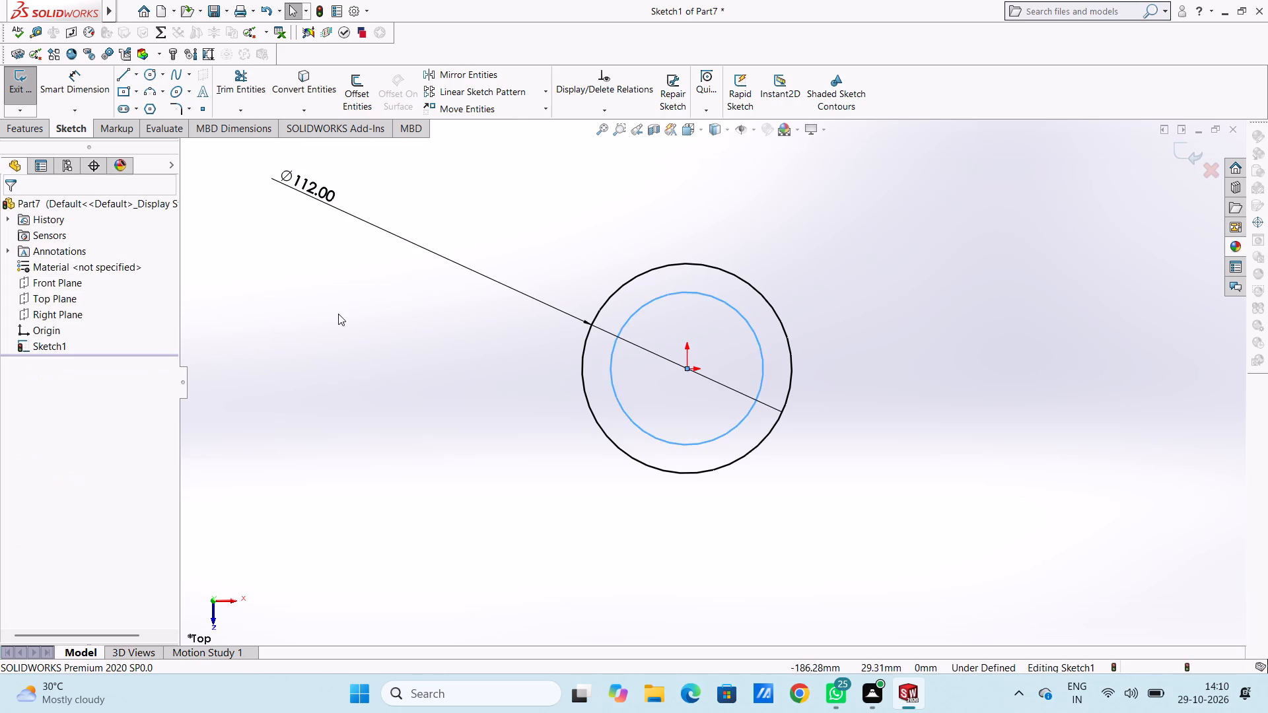
Dimension the inner circle's diameter as 100 mm, placing the text clear of both circles.
{"action": "scroll", "coordinate": [685, 377], "scroll_direction": "up", "scroll_amount": 2}
{"action": "scroll", "coordinate": [751, 426], "scroll_direction": "down", "scroll_amount": 3}
{"action": "scroll", "coordinate": [746, 285], "scroll_direction": "up", "scroll_amount": 2}
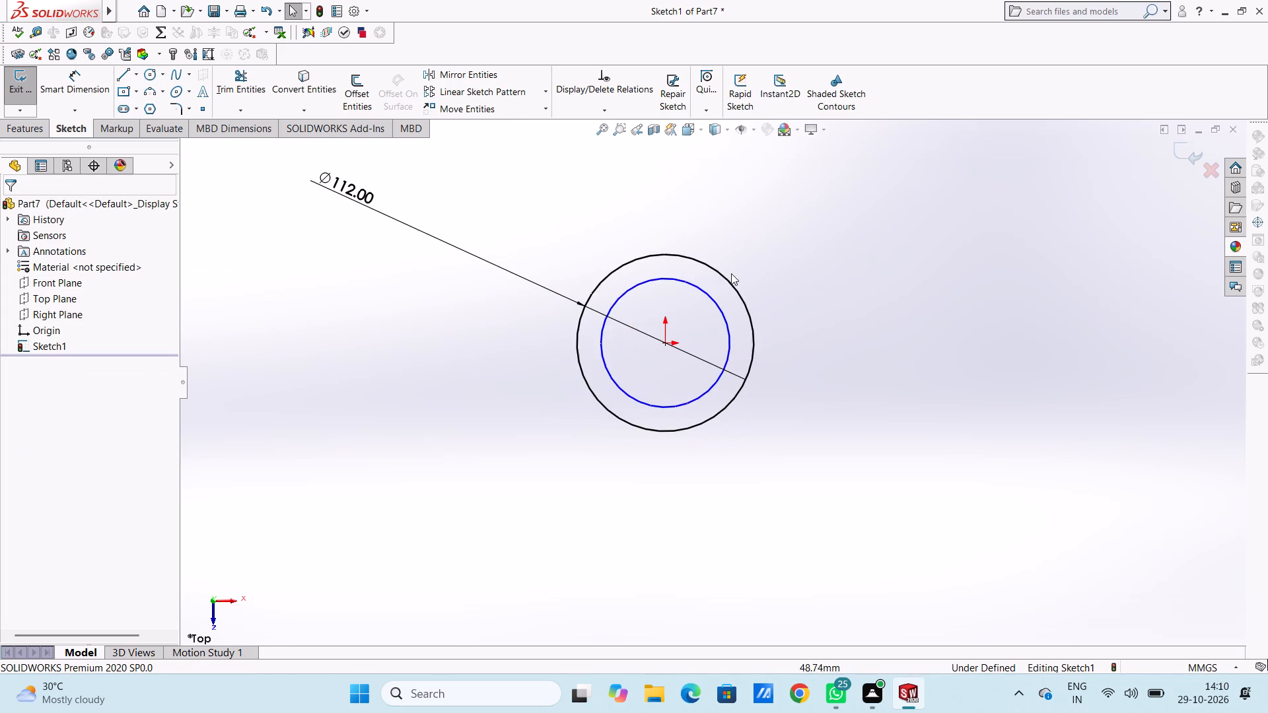
{"action": "scroll", "coordinate": [719, 268], "scroll_direction": "down", "scroll_amount": 2}
{"action": "left_click", "coordinate": [88, 73]}
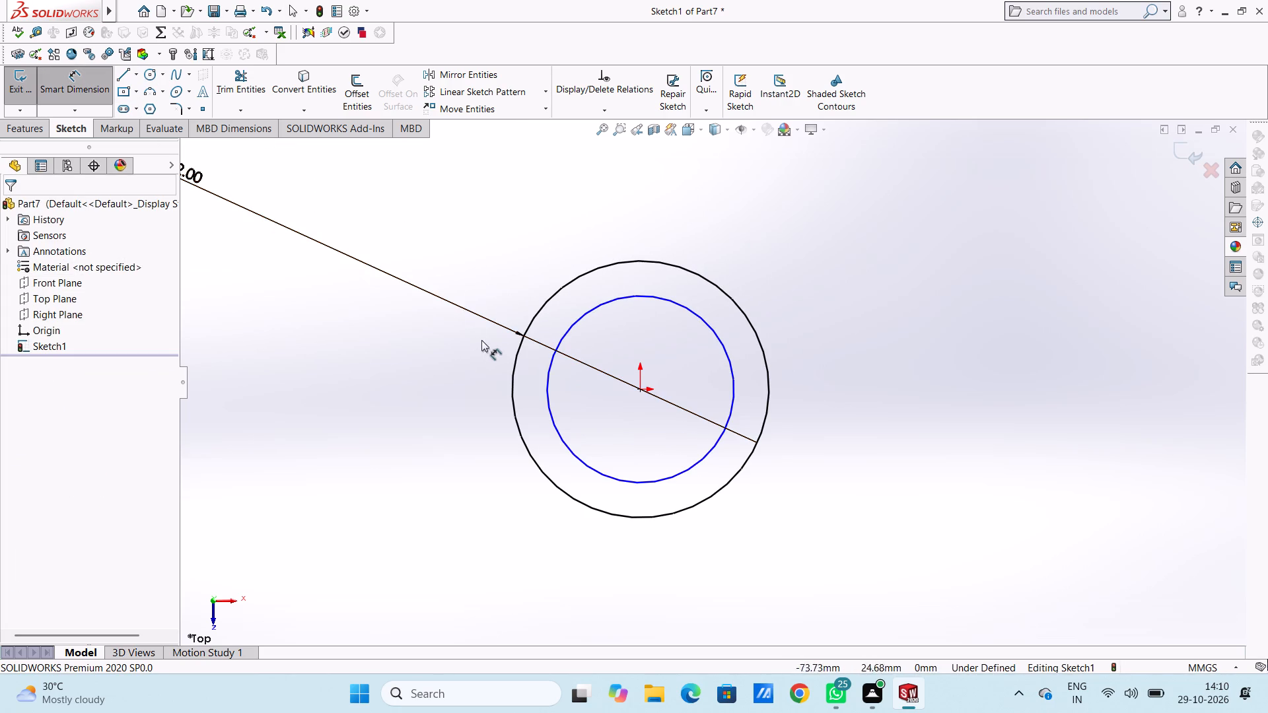
{"action": "left_click", "coordinate": [549, 383]}
{"action": "scroll", "coordinate": [471, 454], "scroll_direction": "up", "scroll_amount": 4}
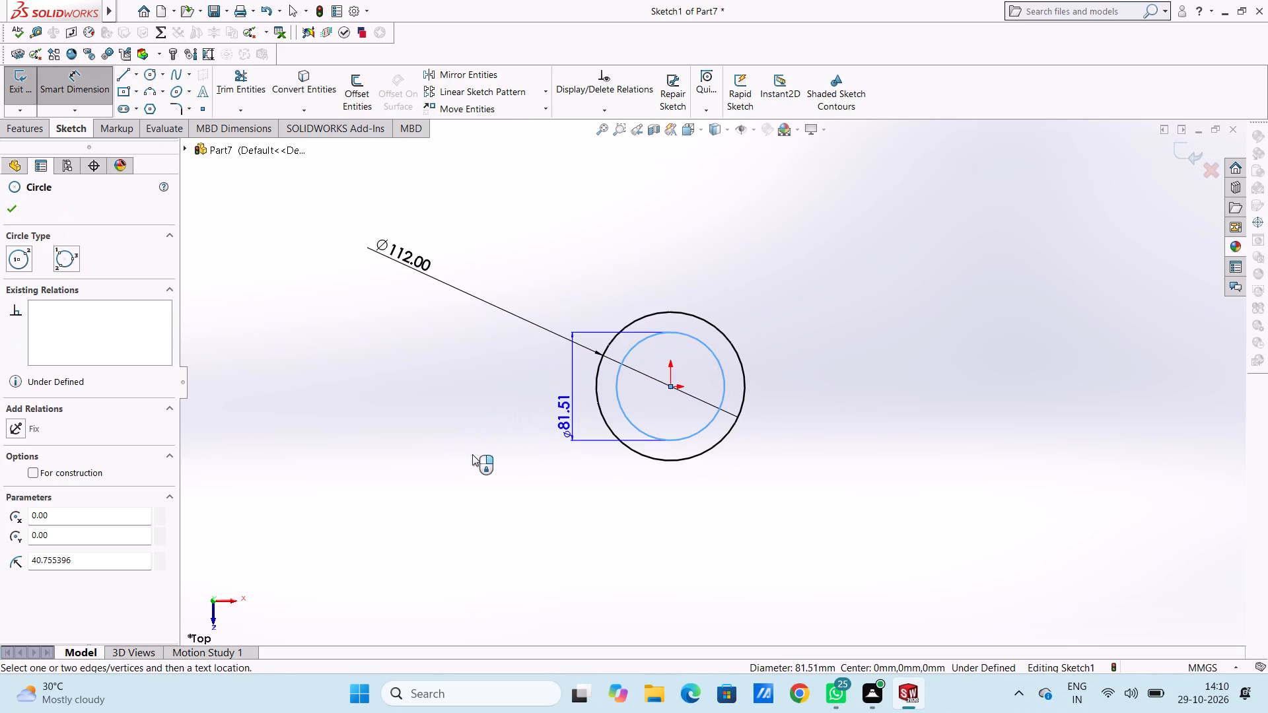
{"action": "left_click", "coordinate": [390, 536]}
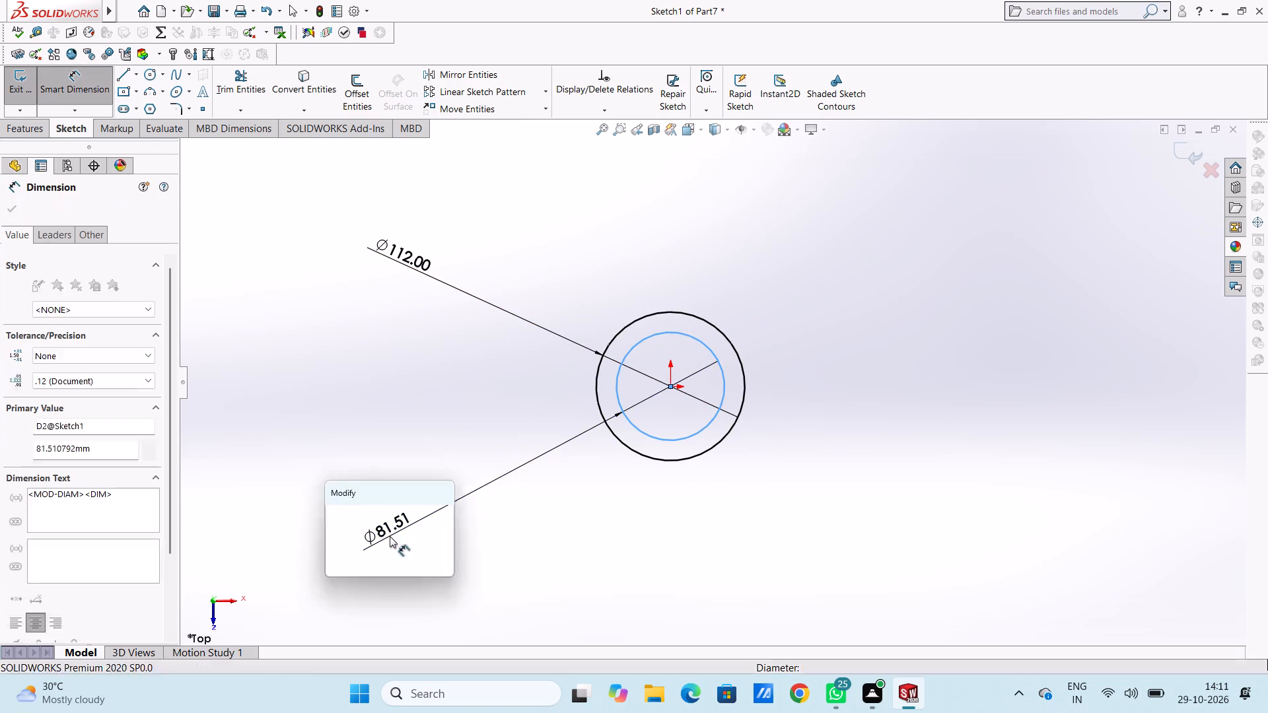
{"action": "type", "text": "100"}
{"action": "key", "text": "Return"}
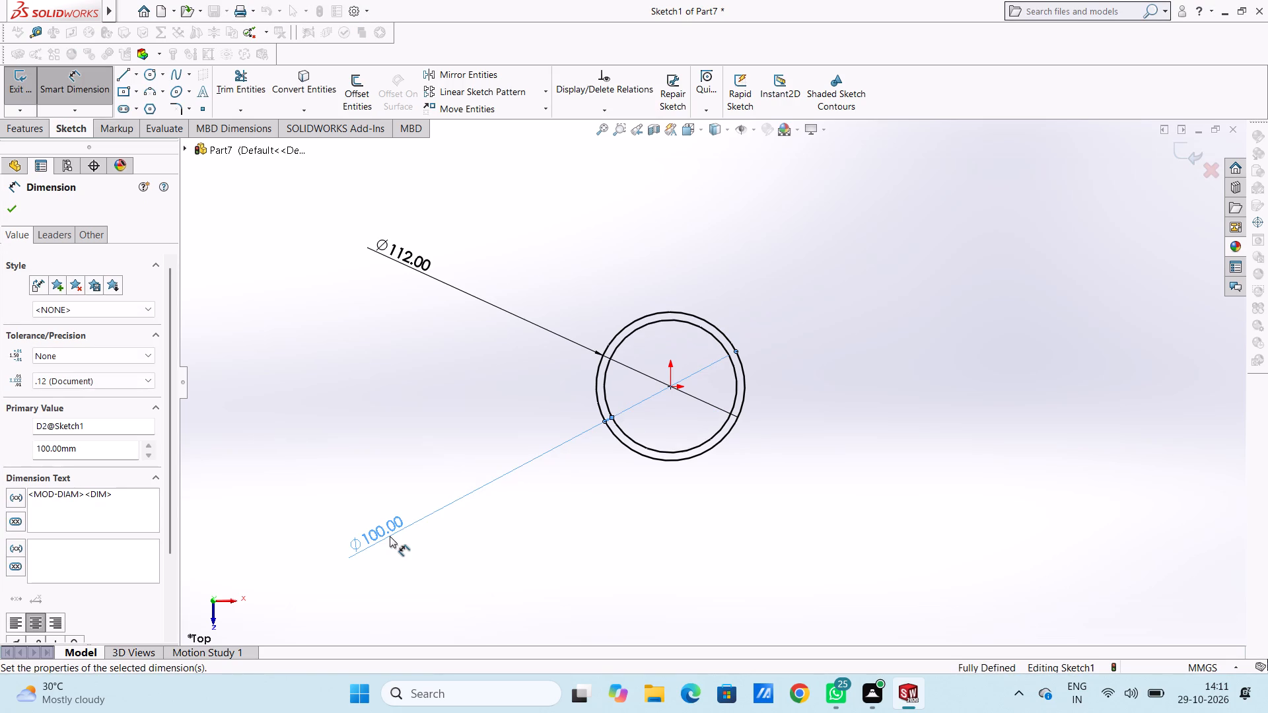
{"action": "left_click", "coordinate": [623, 283]}
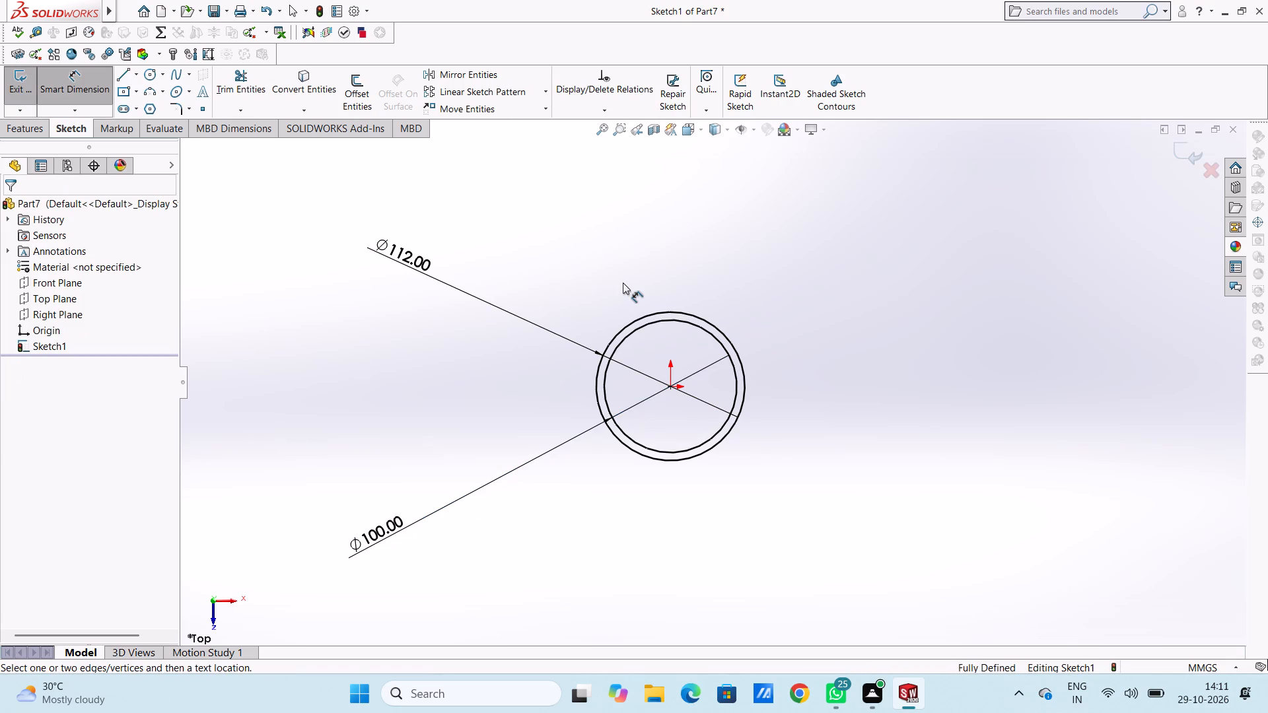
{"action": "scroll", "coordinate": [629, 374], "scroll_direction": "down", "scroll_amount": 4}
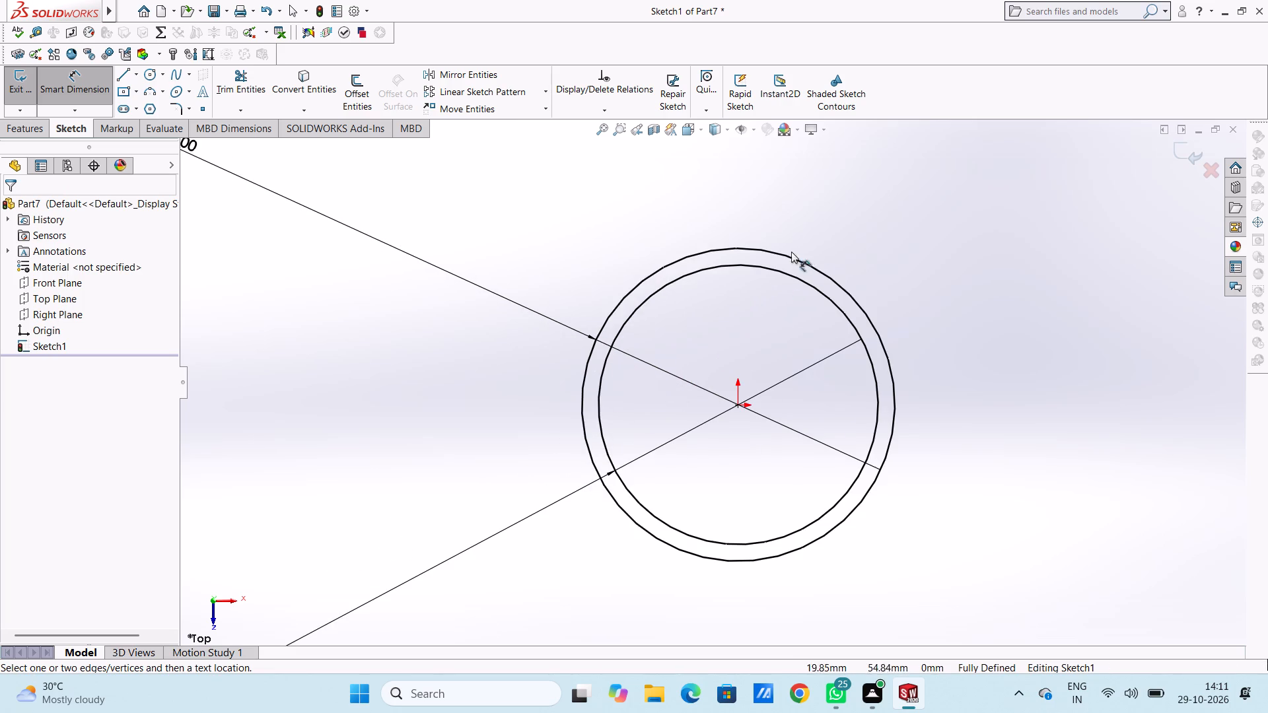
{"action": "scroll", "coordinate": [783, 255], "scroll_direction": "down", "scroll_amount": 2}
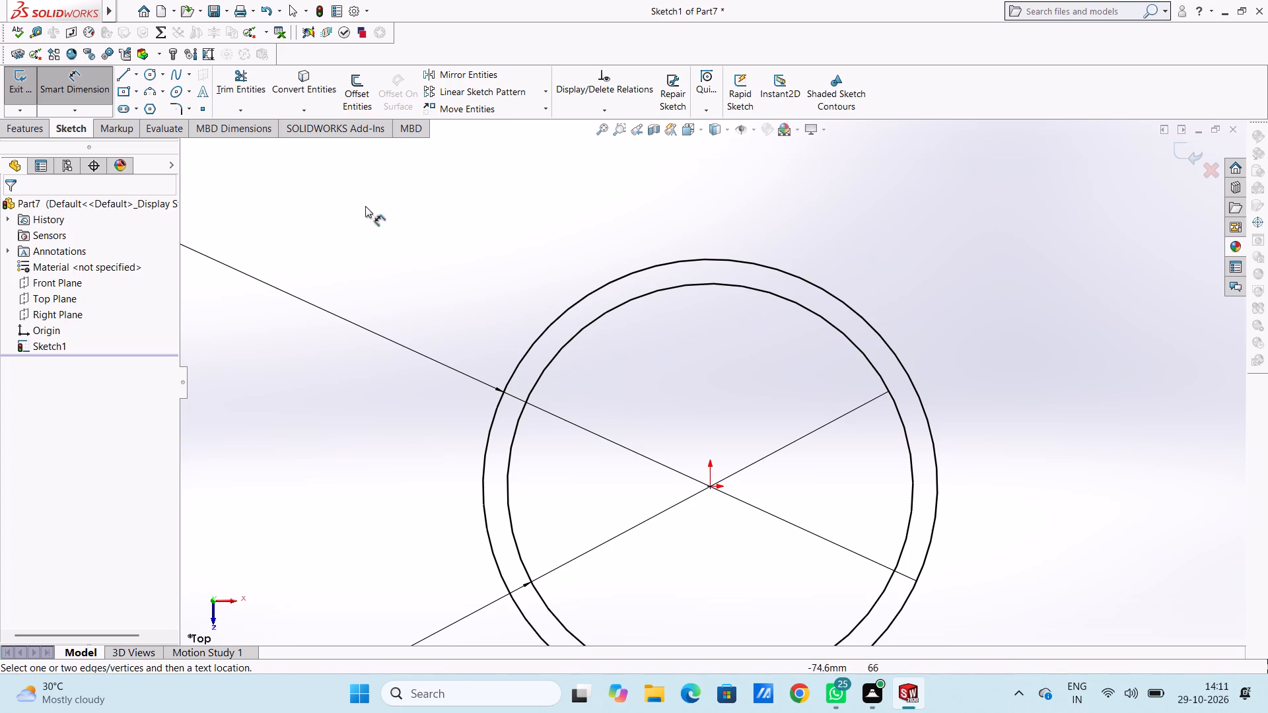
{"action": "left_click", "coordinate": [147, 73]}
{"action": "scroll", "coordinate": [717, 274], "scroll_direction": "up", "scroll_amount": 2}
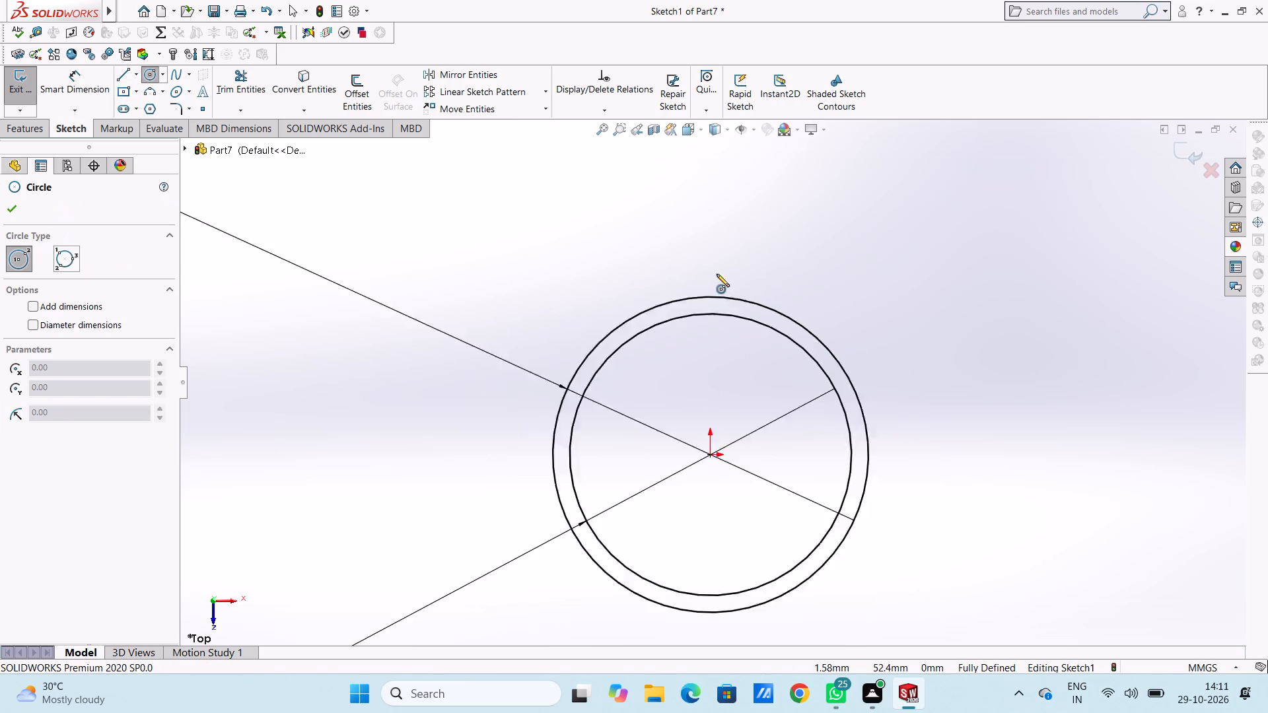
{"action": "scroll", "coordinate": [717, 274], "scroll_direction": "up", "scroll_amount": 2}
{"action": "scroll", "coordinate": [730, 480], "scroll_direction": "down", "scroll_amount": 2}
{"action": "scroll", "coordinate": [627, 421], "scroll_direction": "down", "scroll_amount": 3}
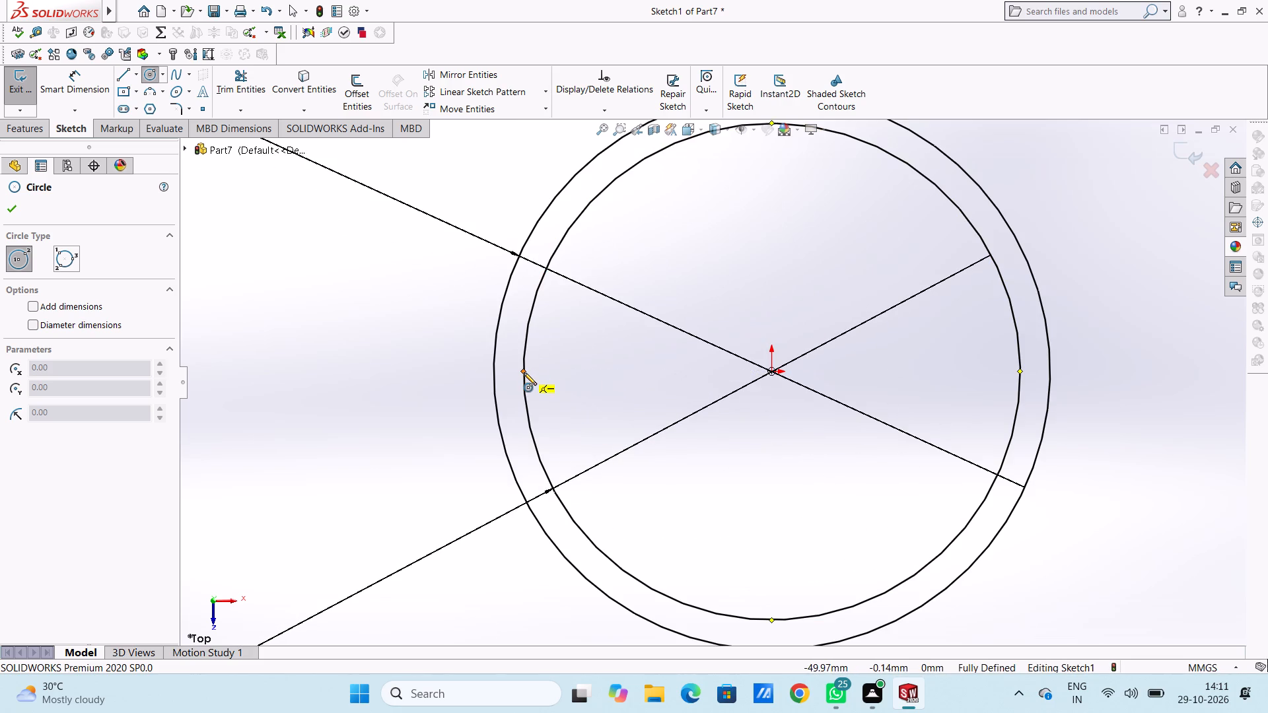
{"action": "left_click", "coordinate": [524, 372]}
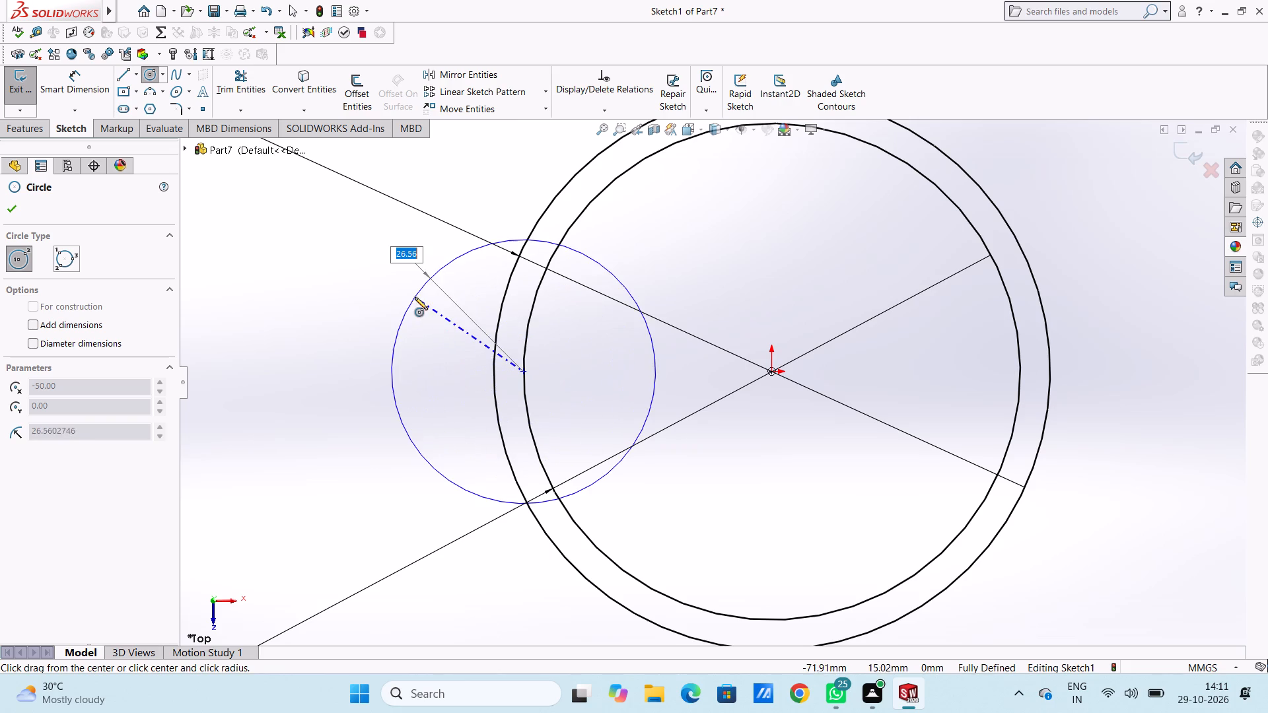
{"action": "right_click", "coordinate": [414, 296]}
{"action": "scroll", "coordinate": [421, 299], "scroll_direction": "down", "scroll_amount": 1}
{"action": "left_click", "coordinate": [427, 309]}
Set the outer circle's diameter to 118 mm.
{"action": "scroll", "coordinate": [427, 309], "scroll_direction": "up", "scroll_amount": 4}
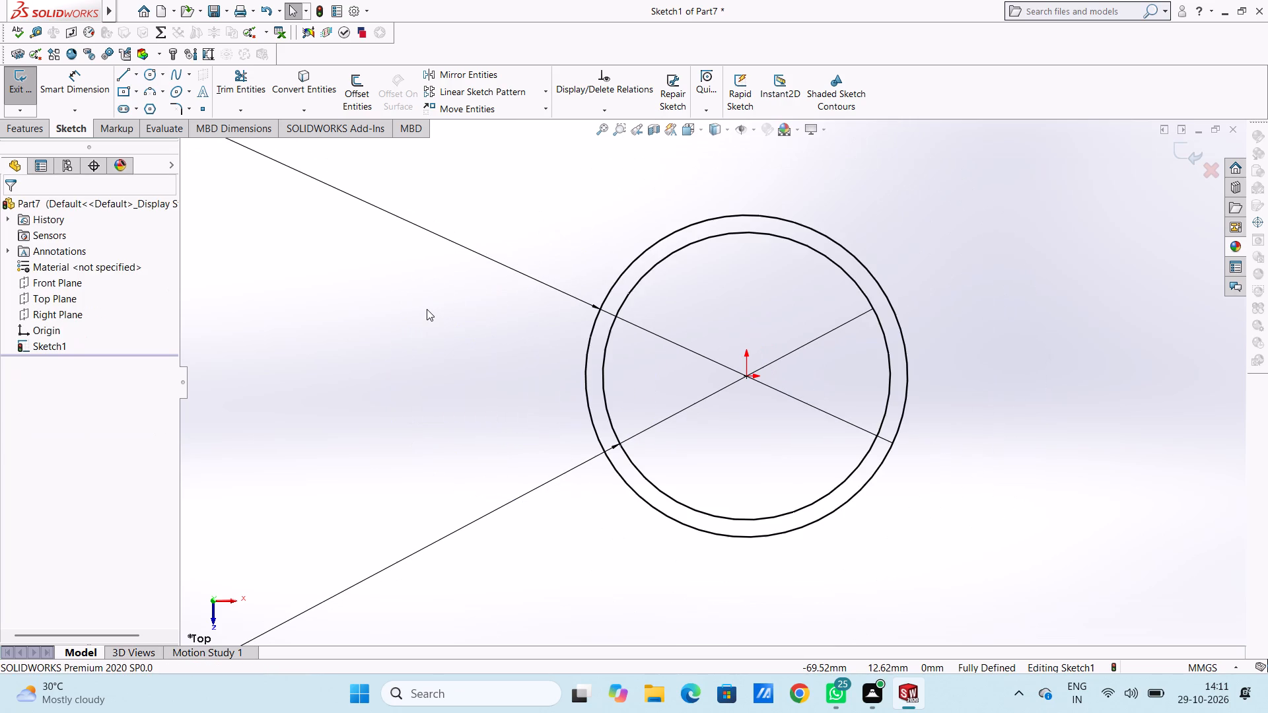
{"action": "scroll", "coordinate": [427, 309], "scroll_direction": "up", "scroll_amount": 3}
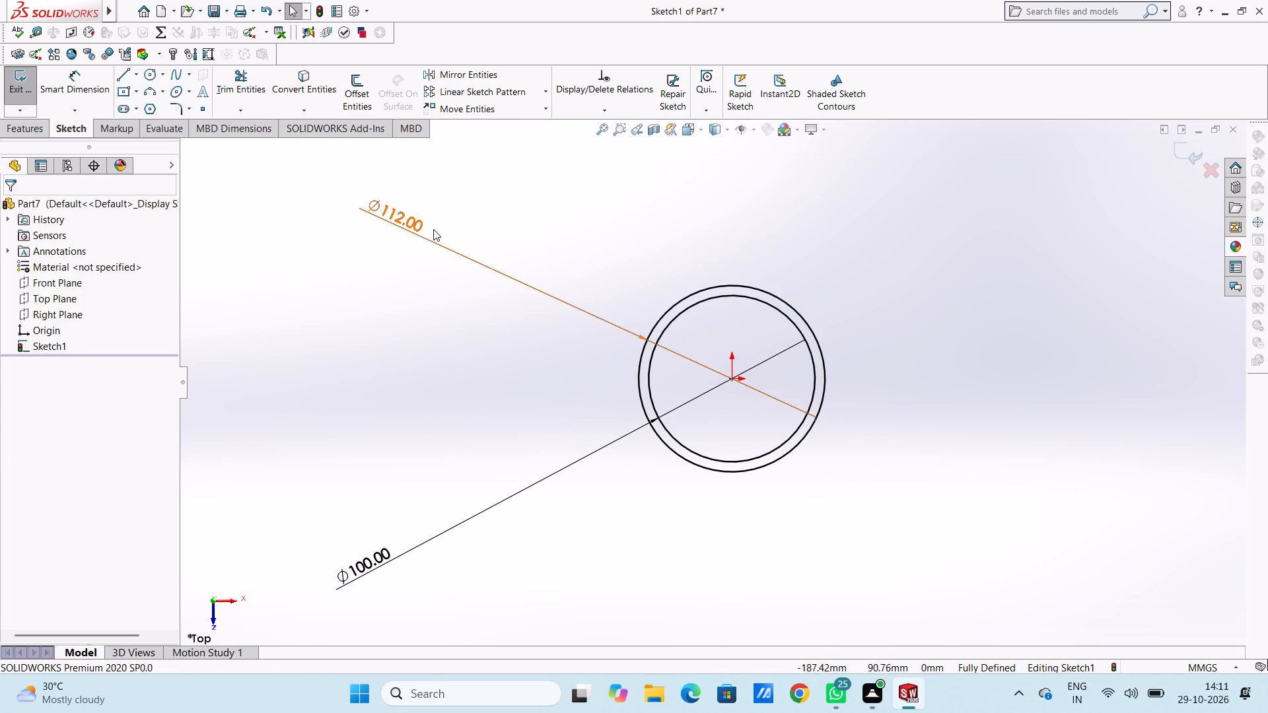
{"action": "scroll", "coordinate": [439, 229], "scroll_direction": "up", "scroll_amount": 2}
{"action": "scroll", "coordinate": [689, 358], "scroll_direction": "down", "scroll_amount": 2}
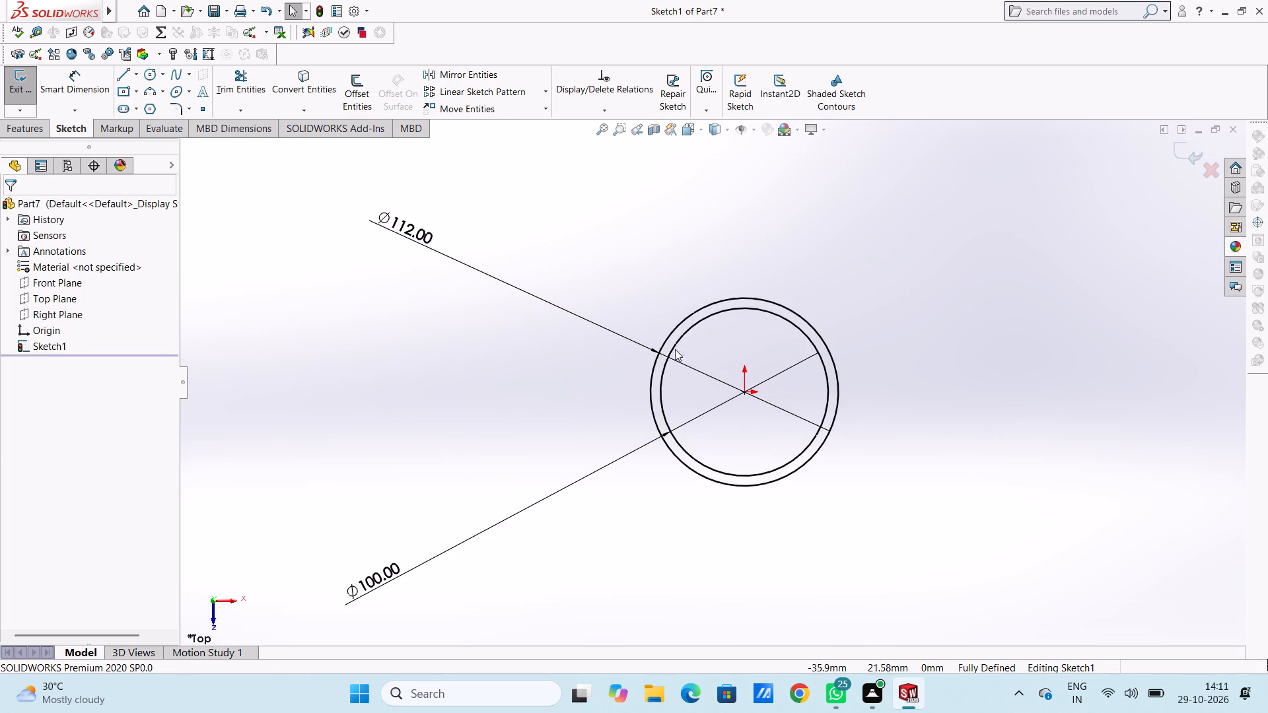
{"action": "scroll", "coordinate": [637, 320], "scroll_direction": "up", "scroll_amount": 2}
{"action": "scroll", "coordinate": [785, 410], "scroll_direction": "up", "scroll_amount": 2}
{"action": "scroll", "coordinate": [784, 409], "scroll_direction": "down", "scroll_amount": 2}
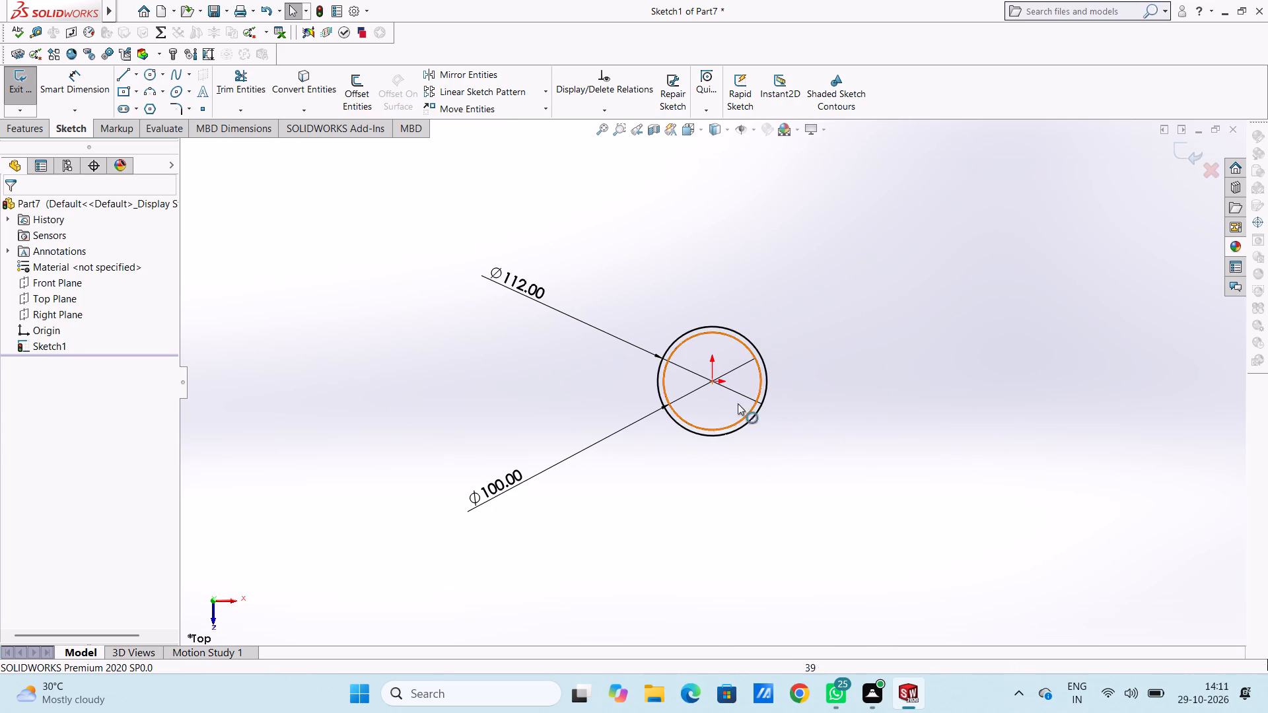
{"action": "scroll", "coordinate": [738, 403], "scroll_direction": "down", "scroll_amount": 1}
{"action": "double_click", "coordinate": [421, 236]}
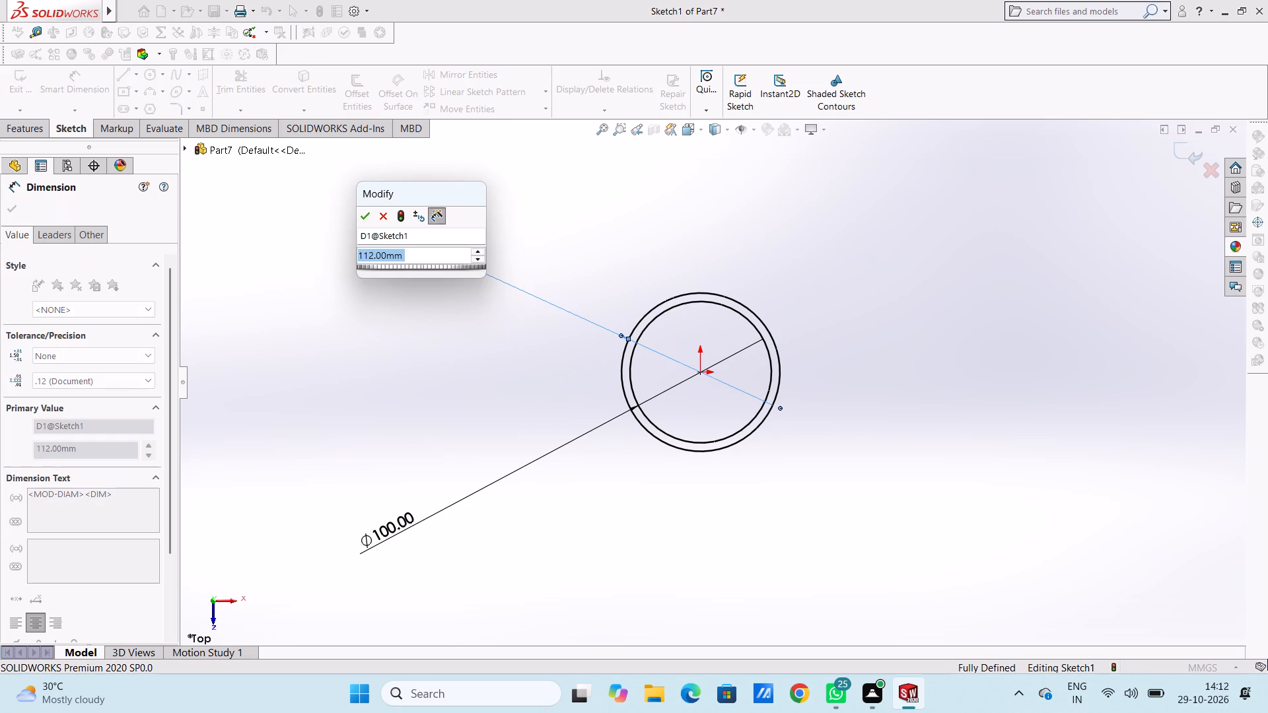
{"action": "type", "text": "118"}
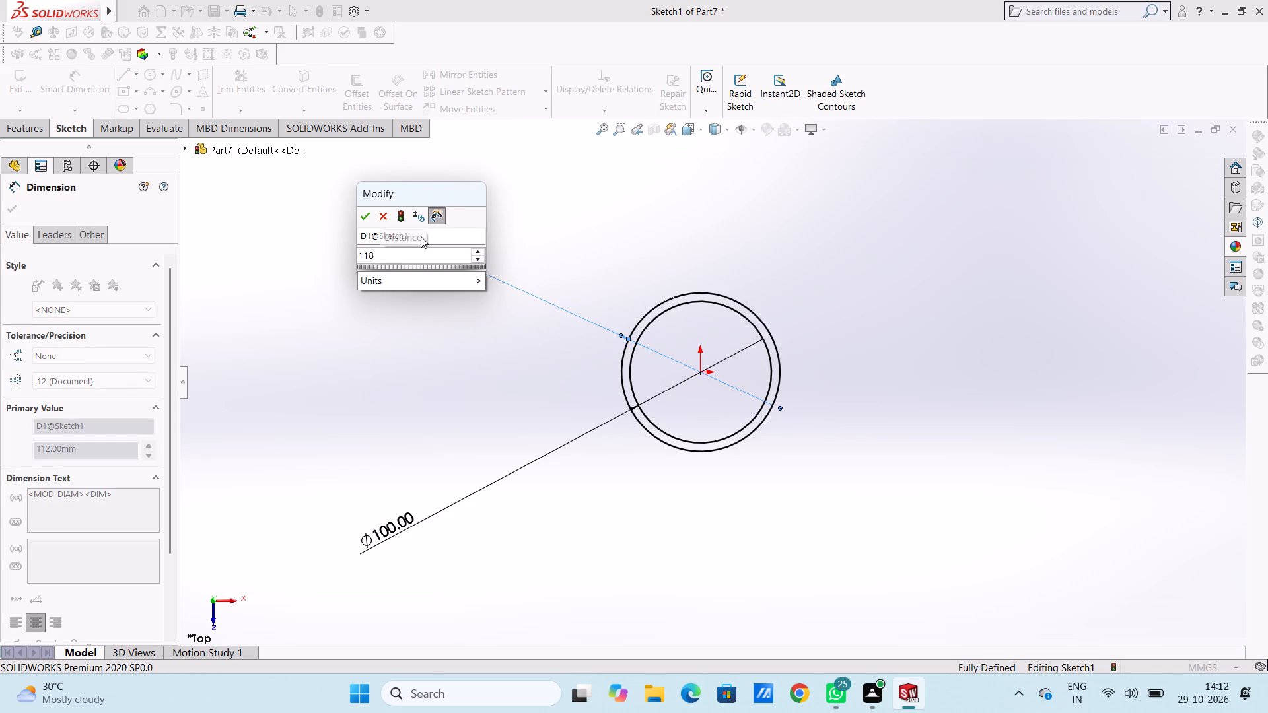
{"action": "key", "text": "Return"}
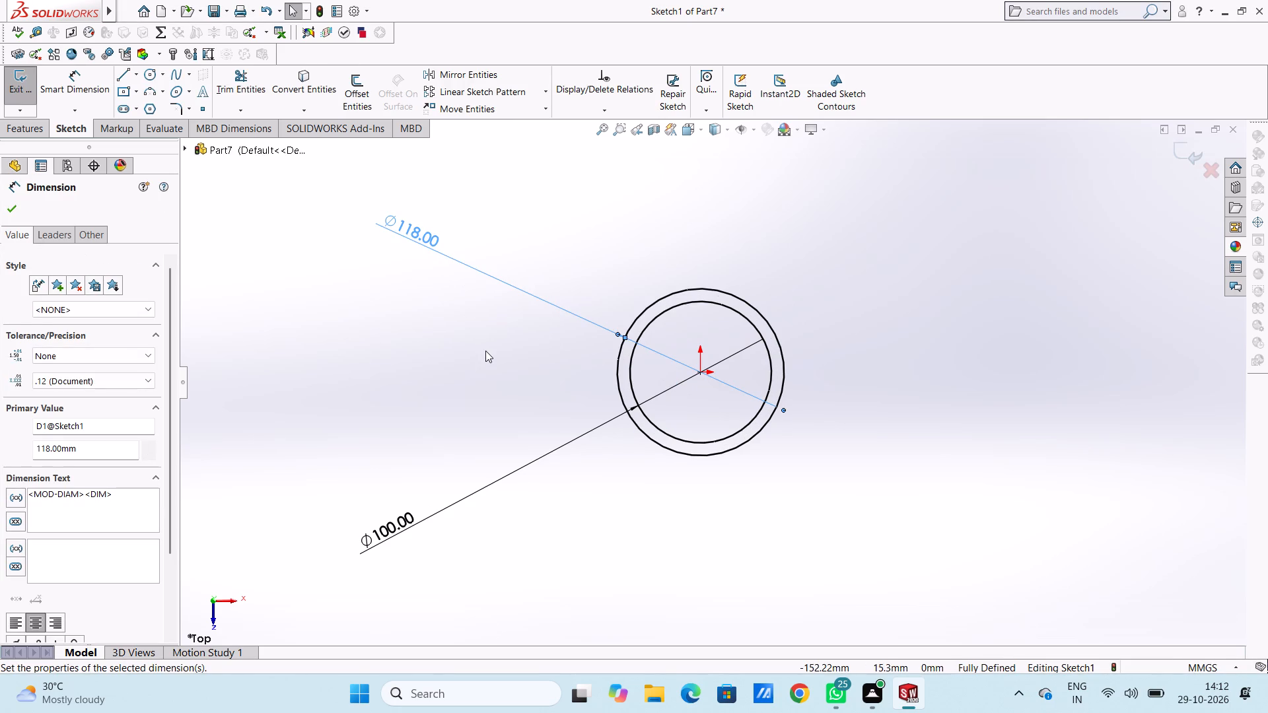
{"action": "left_click", "coordinate": [485, 351]}
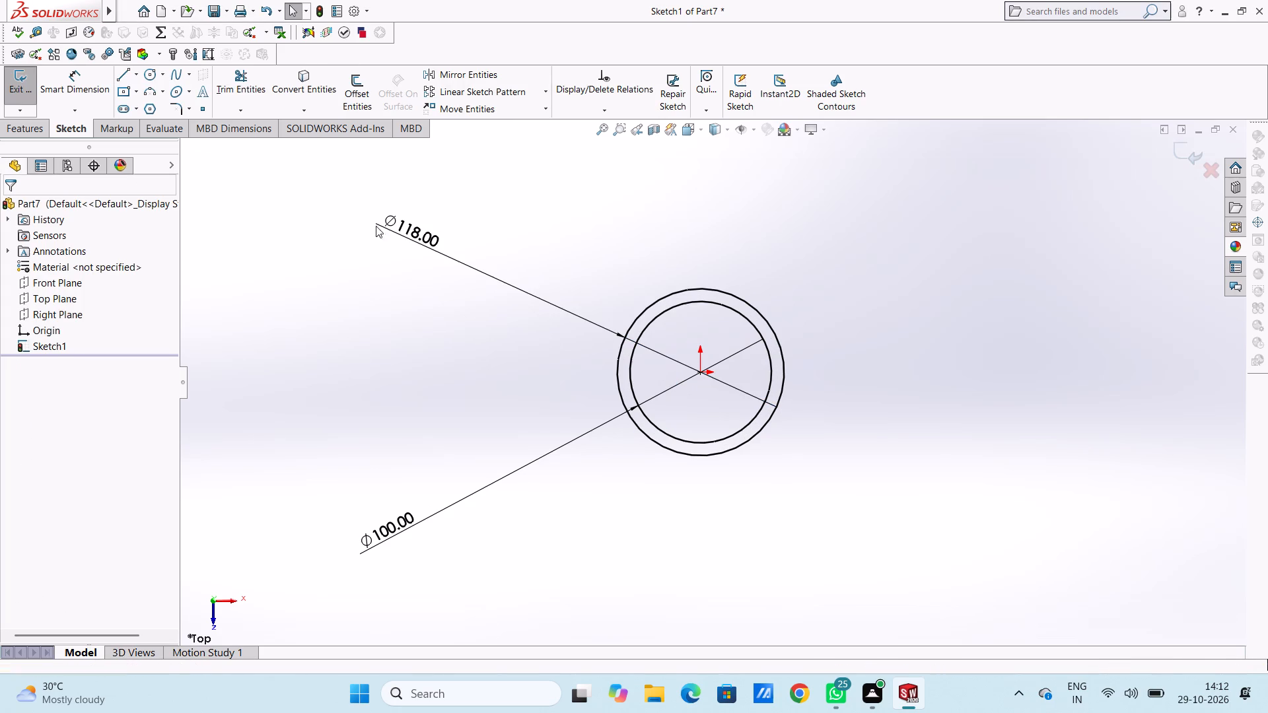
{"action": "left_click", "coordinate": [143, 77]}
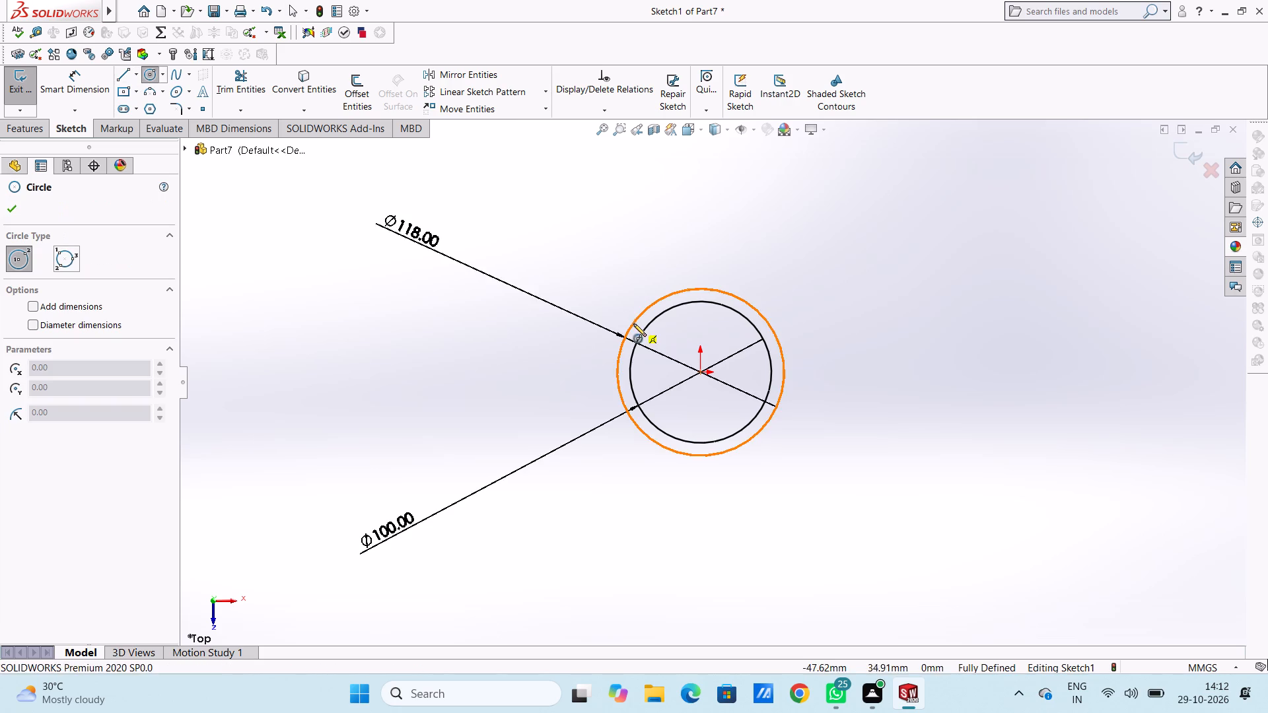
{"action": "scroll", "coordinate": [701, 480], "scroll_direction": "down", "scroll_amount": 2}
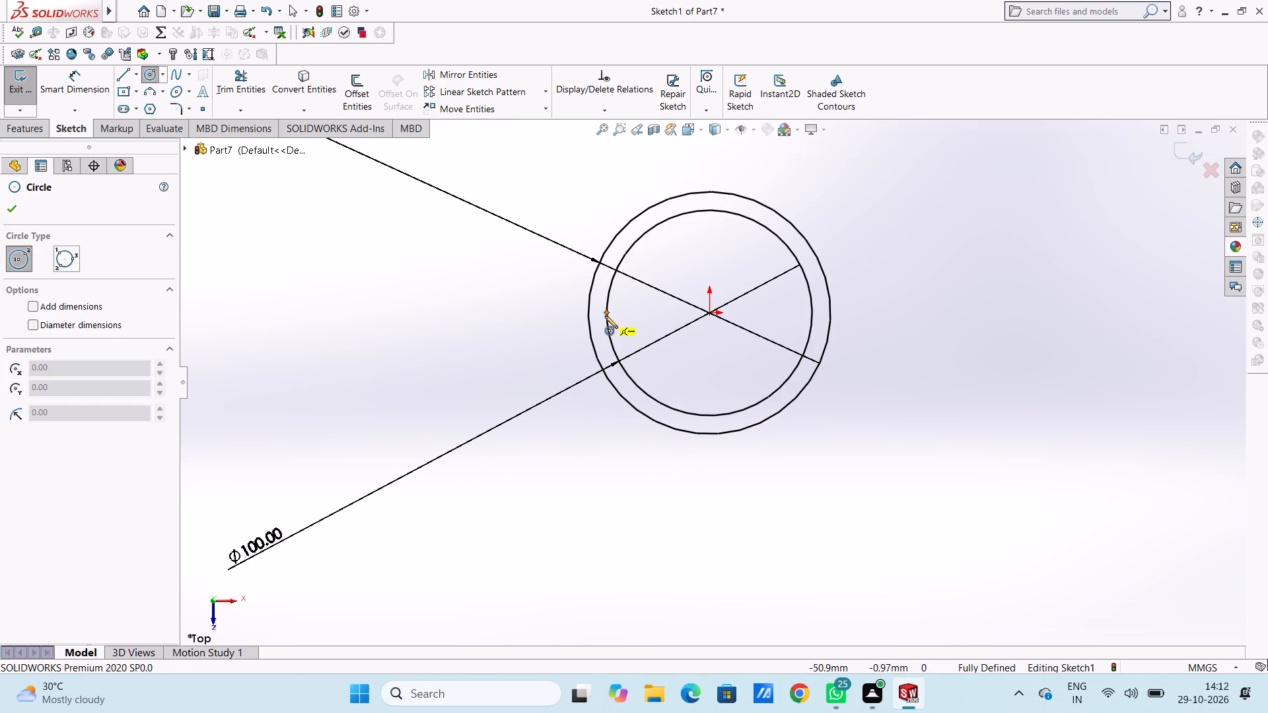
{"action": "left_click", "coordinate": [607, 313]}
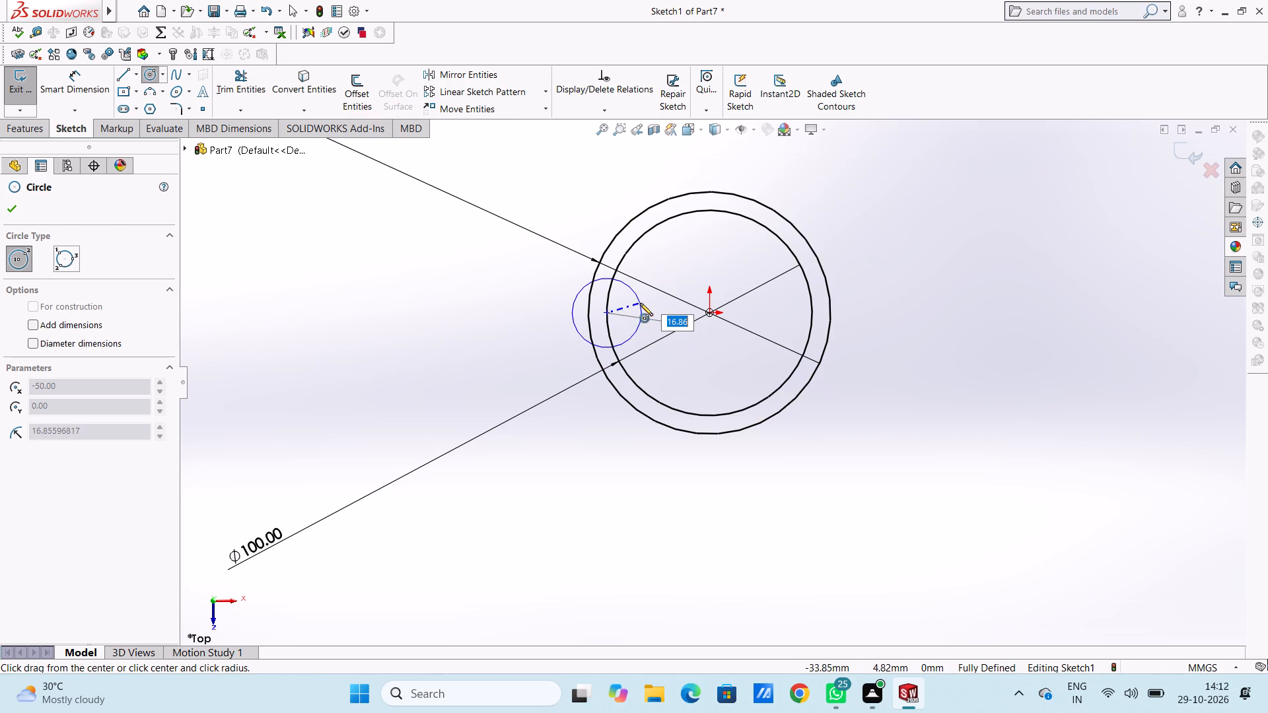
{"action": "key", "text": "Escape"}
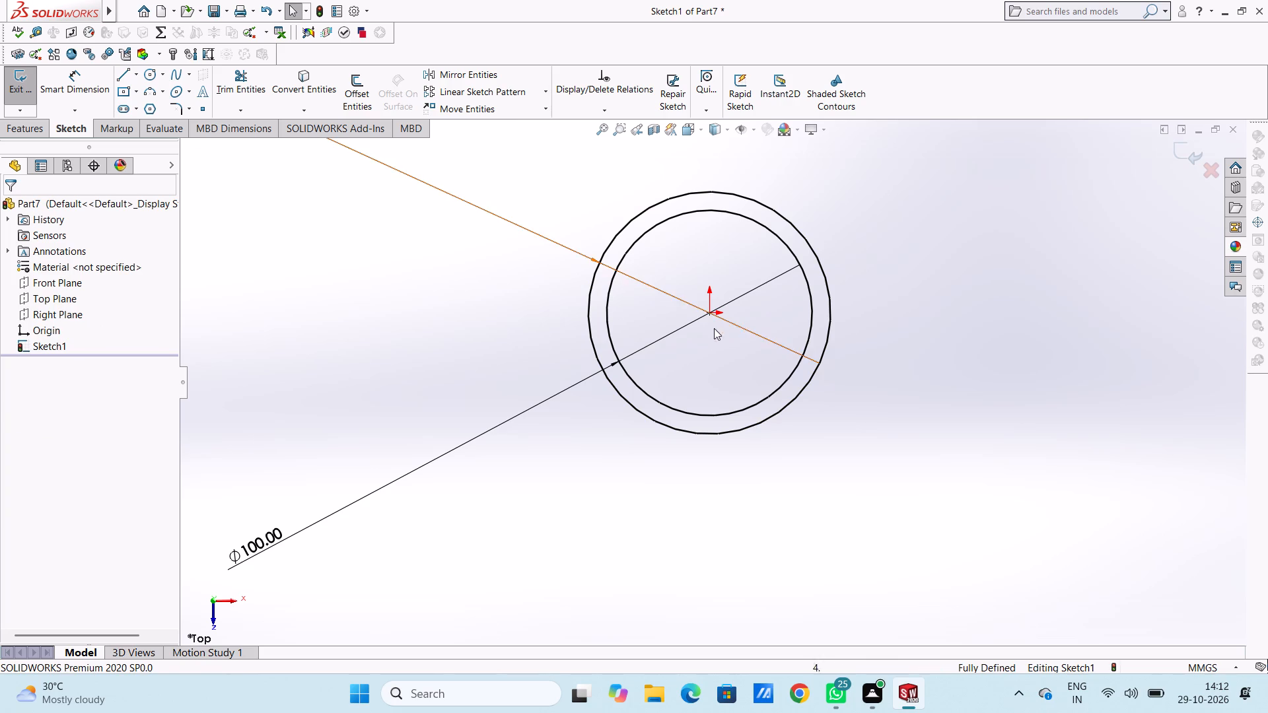
Set the outer circle's diameter to 120 mm.
{"action": "scroll", "coordinate": [655, 351], "scroll_direction": "up", "scroll_amount": 3}
{"action": "double_click", "coordinate": [474, 226]}
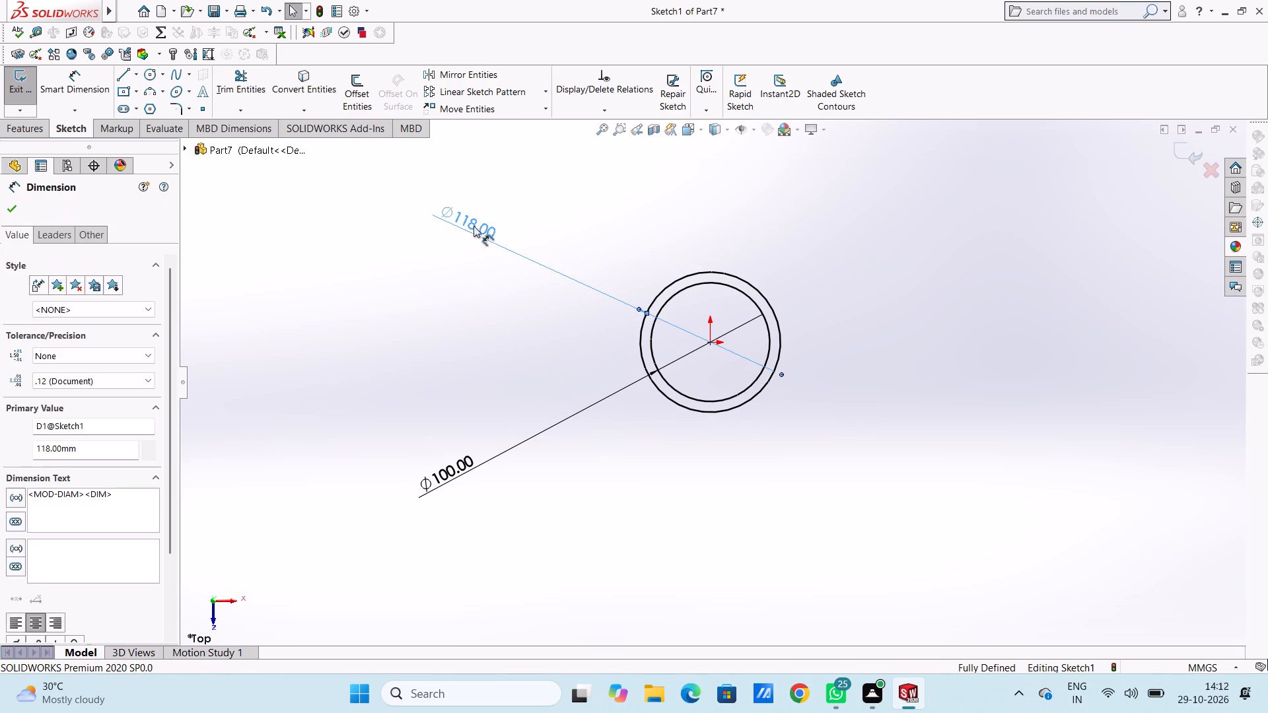
{"action": "type", "text": "120"}
{"action": "key", "text": "Return"}
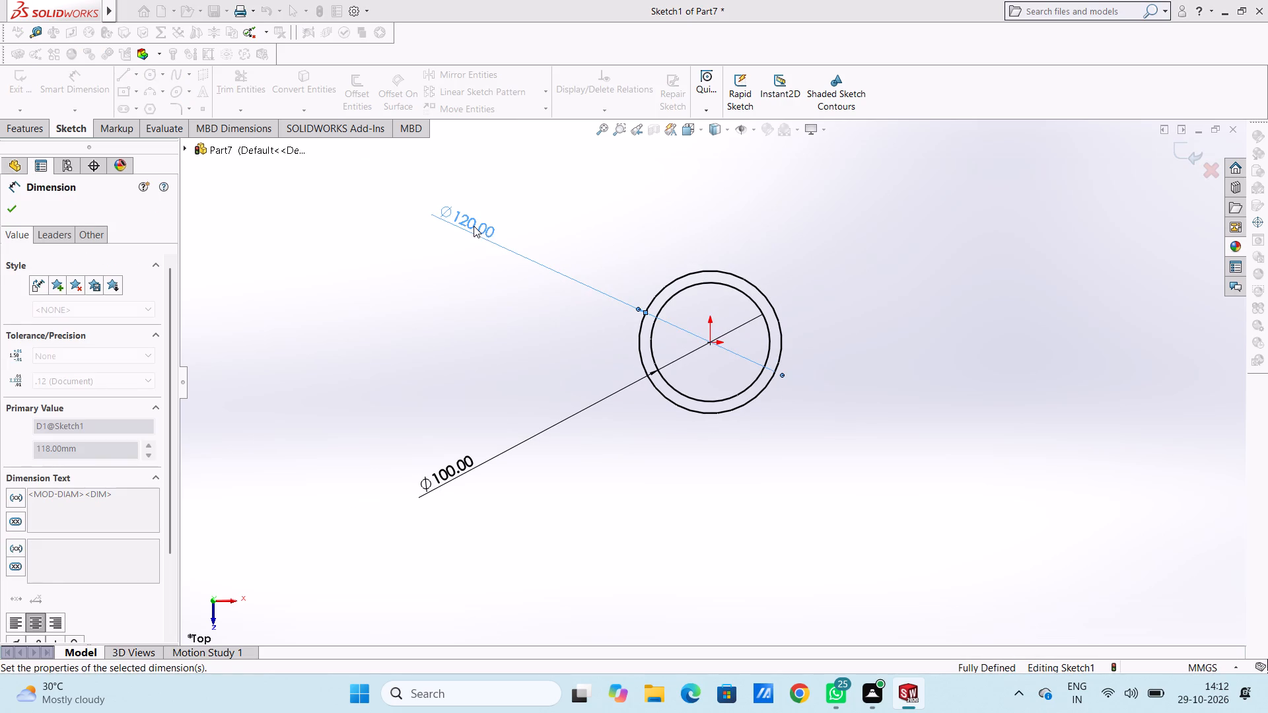
{"action": "left_click", "coordinate": [586, 240]}
Sketch a small circle of radius 9 mm centred on the left quadrant point of the 100 mm inner circle.
{"action": "scroll", "coordinate": [726, 395], "scroll_direction": "down", "scroll_amount": 2}
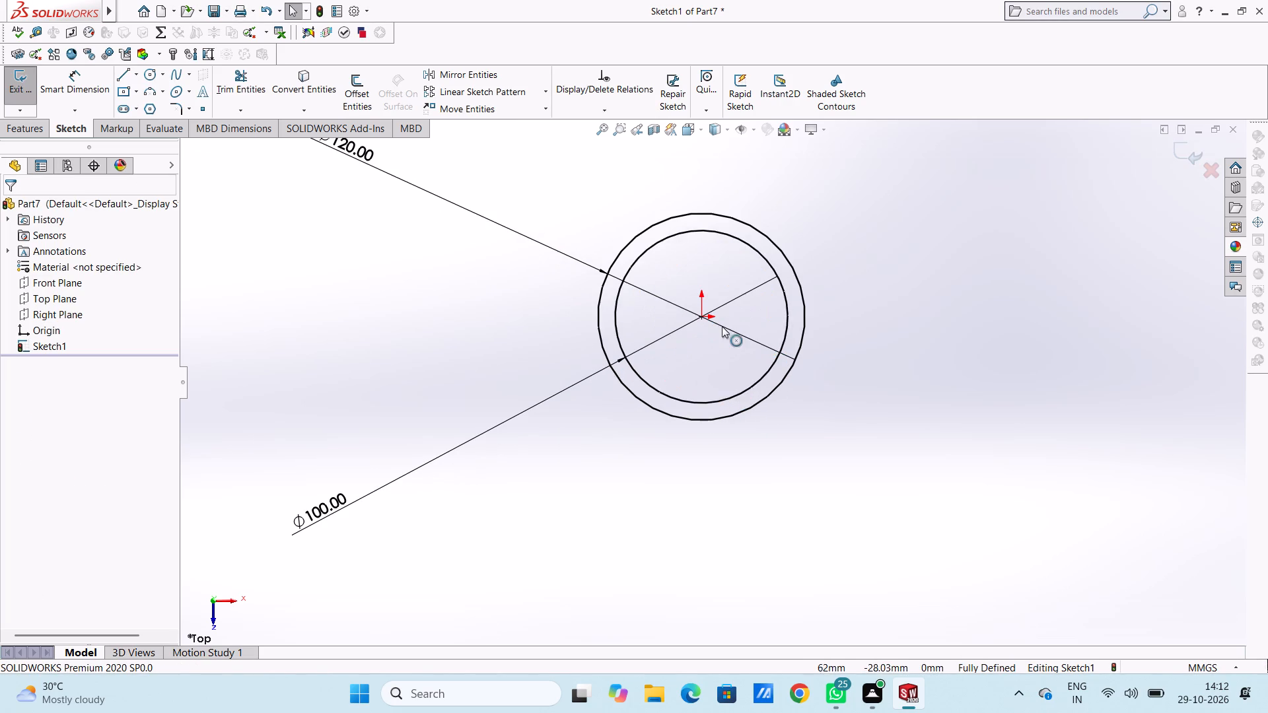
{"action": "left_click", "coordinate": [147, 71]}
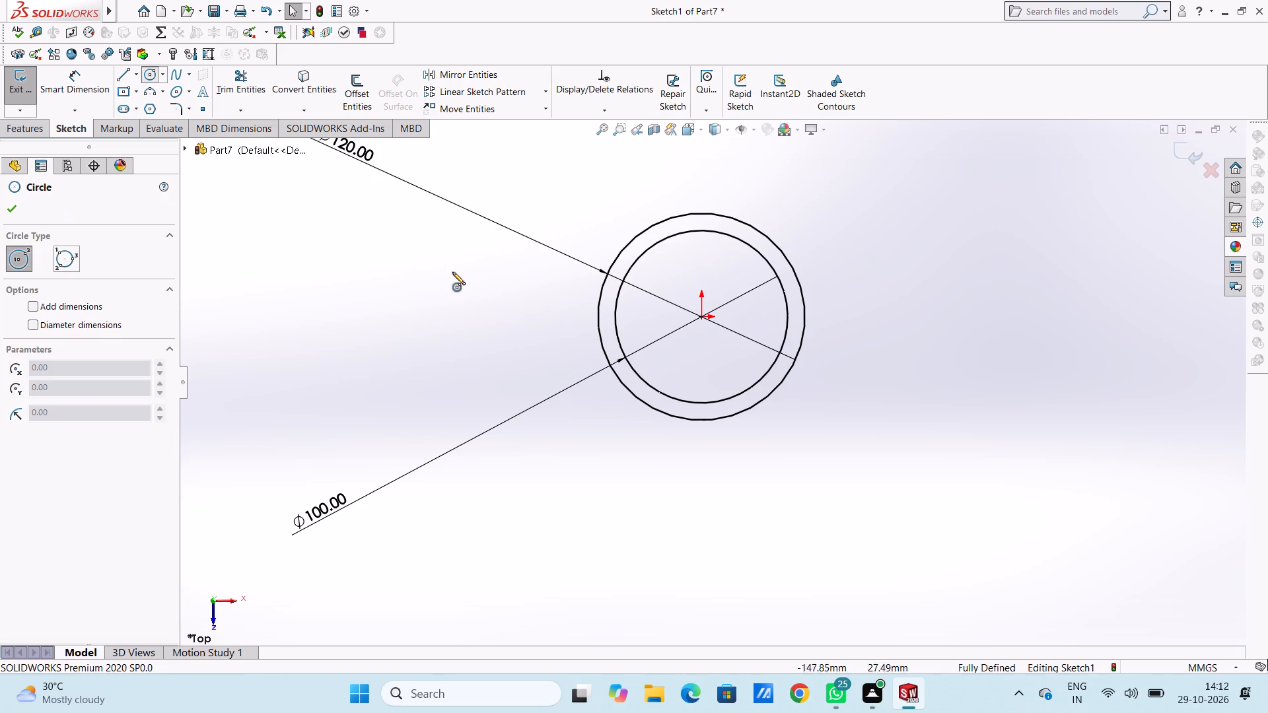
{"action": "left_click", "coordinate": [614, 316]}
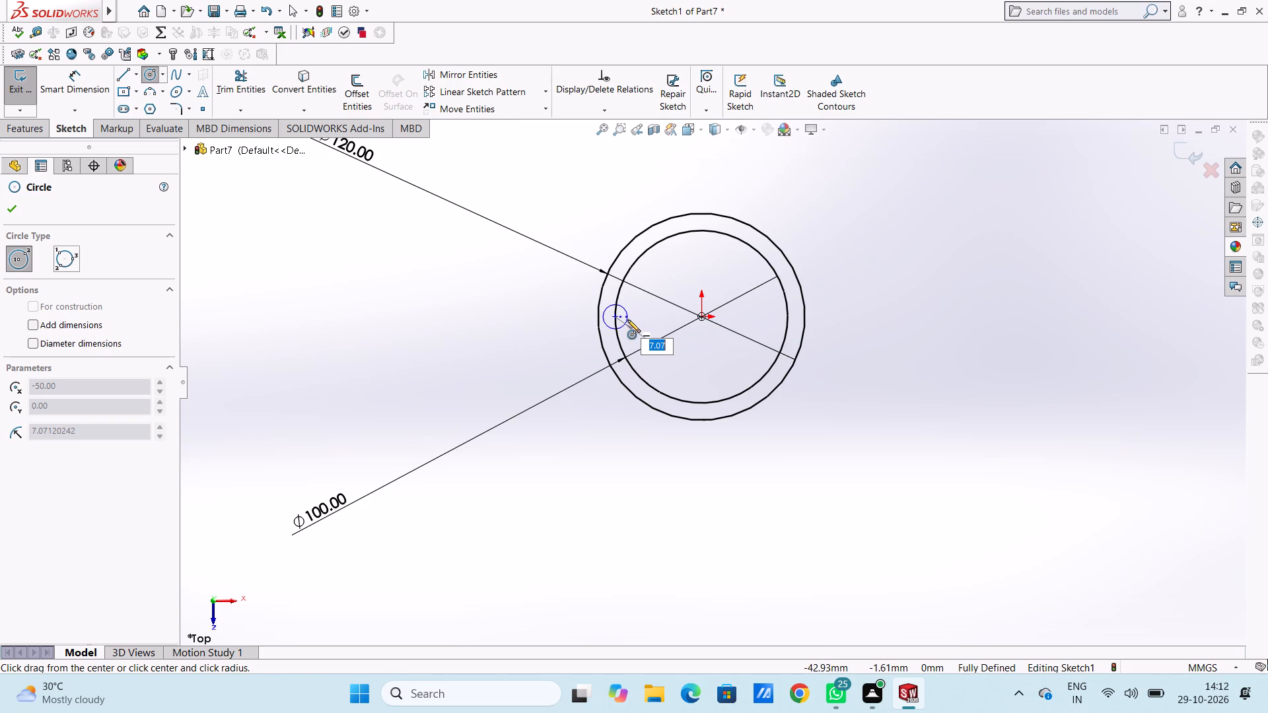
{"action": "key", "text": "9"}
{"action": "key", "text": "Return"}
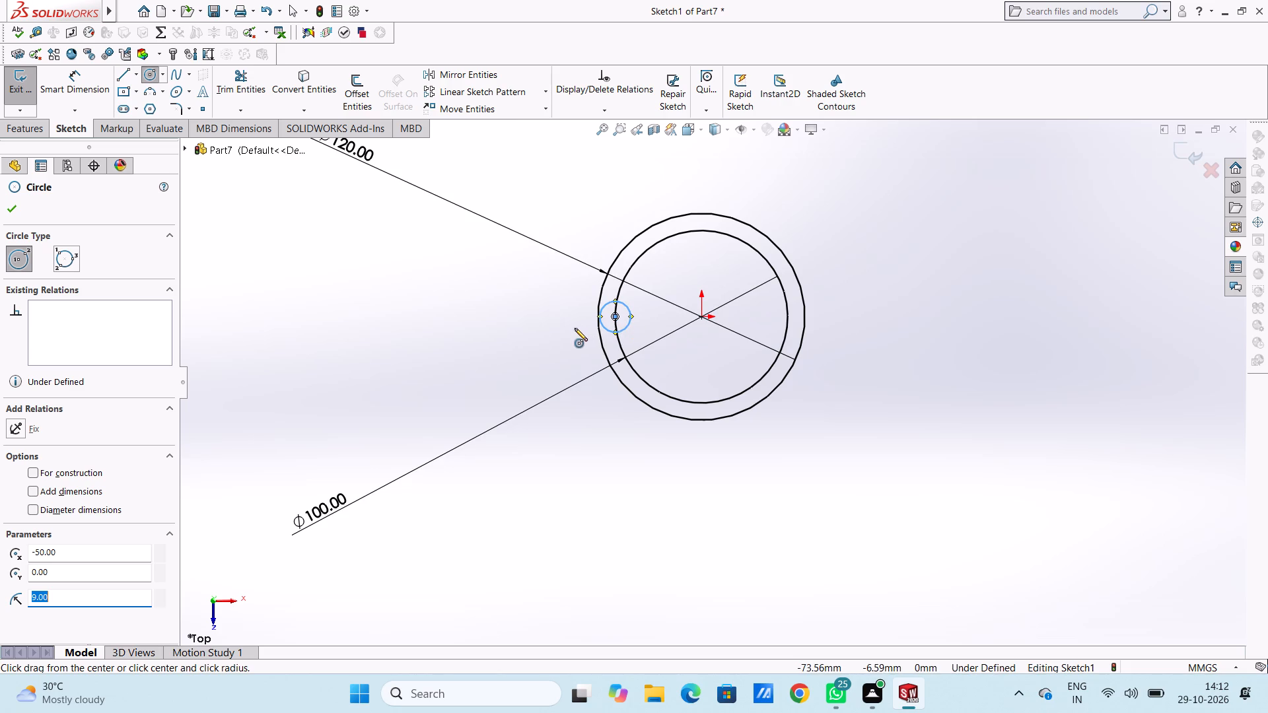
{"action": "left_click", "coordinate": [7, 213]}
{"action": "left_click", "coordinate": [374, 306]}
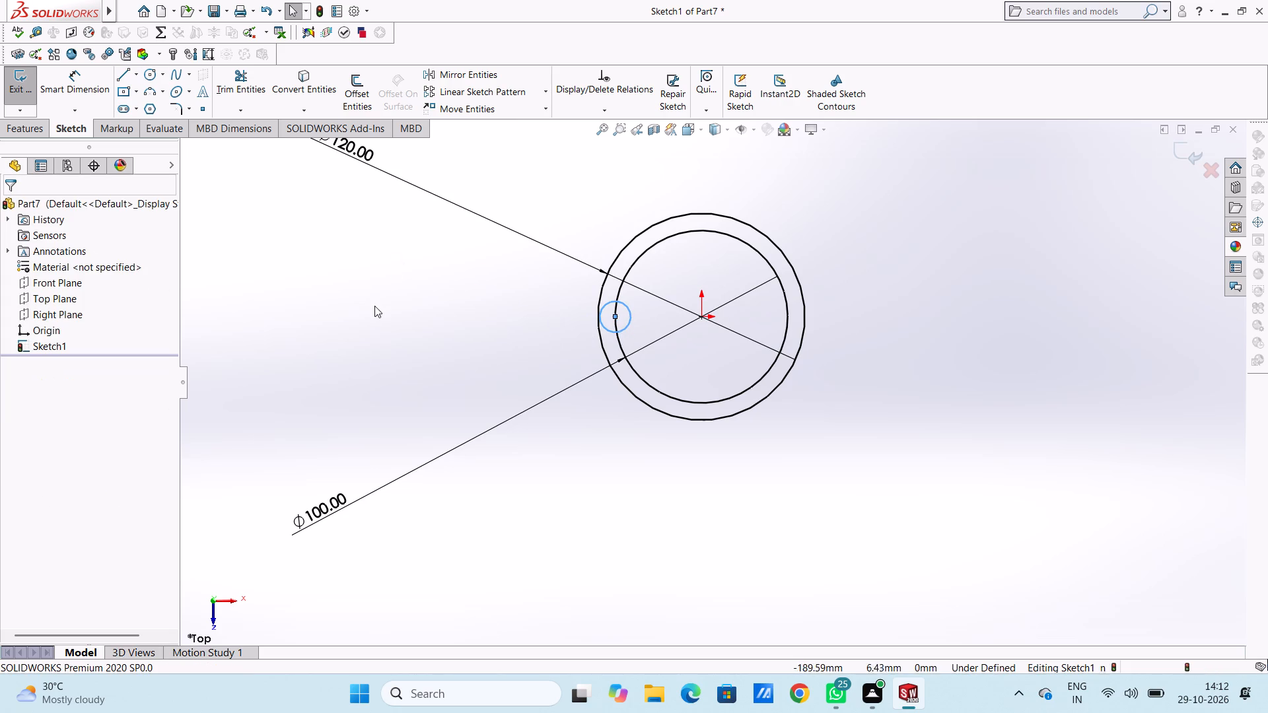
Dimension the small circle's diameter, placing the text outside the ring near the inner circle's dimension text.
{"action": "left_click", "coordinate": [88, 77]}
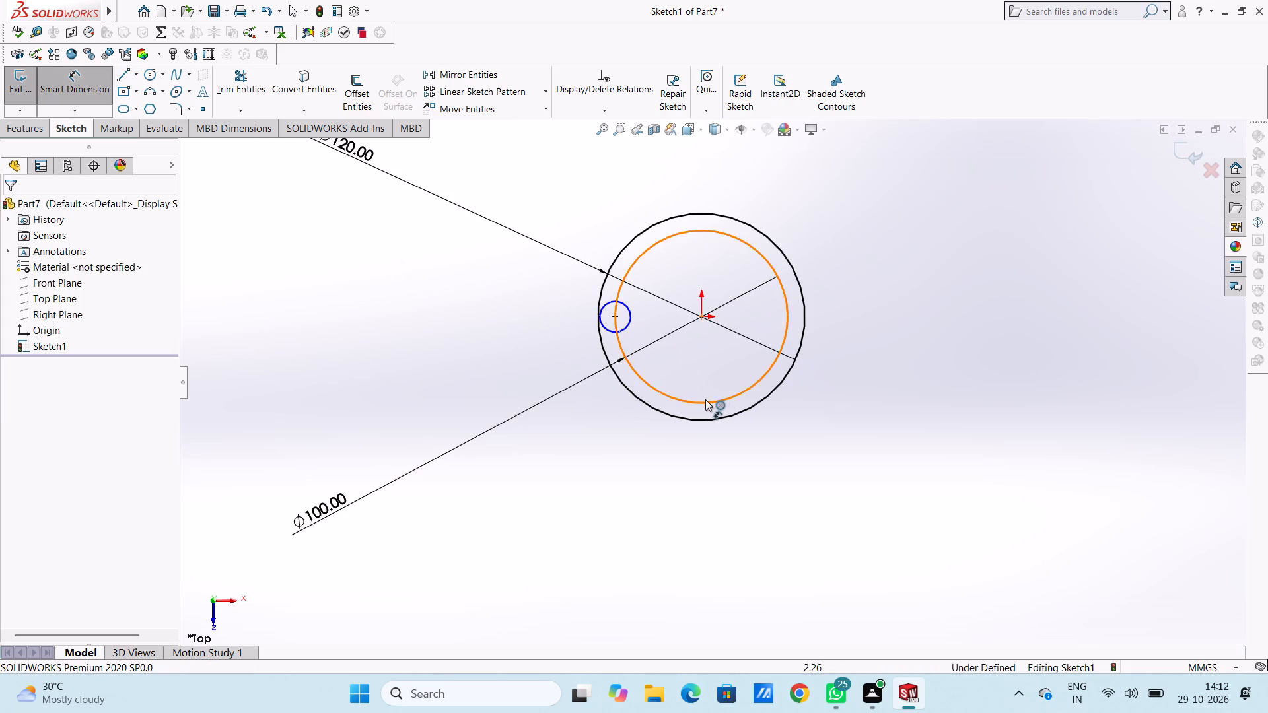
{"action": "scroll", "coordinate": [723, 403], "scroll_direction": "up", "scroll_amount": 2}
{"action": "scroll", "coordinate": [723, 411], "scroll_direction": "down", "scroll_amount": 3}
{"action": "left_click", "coordinate": [579, 292]}
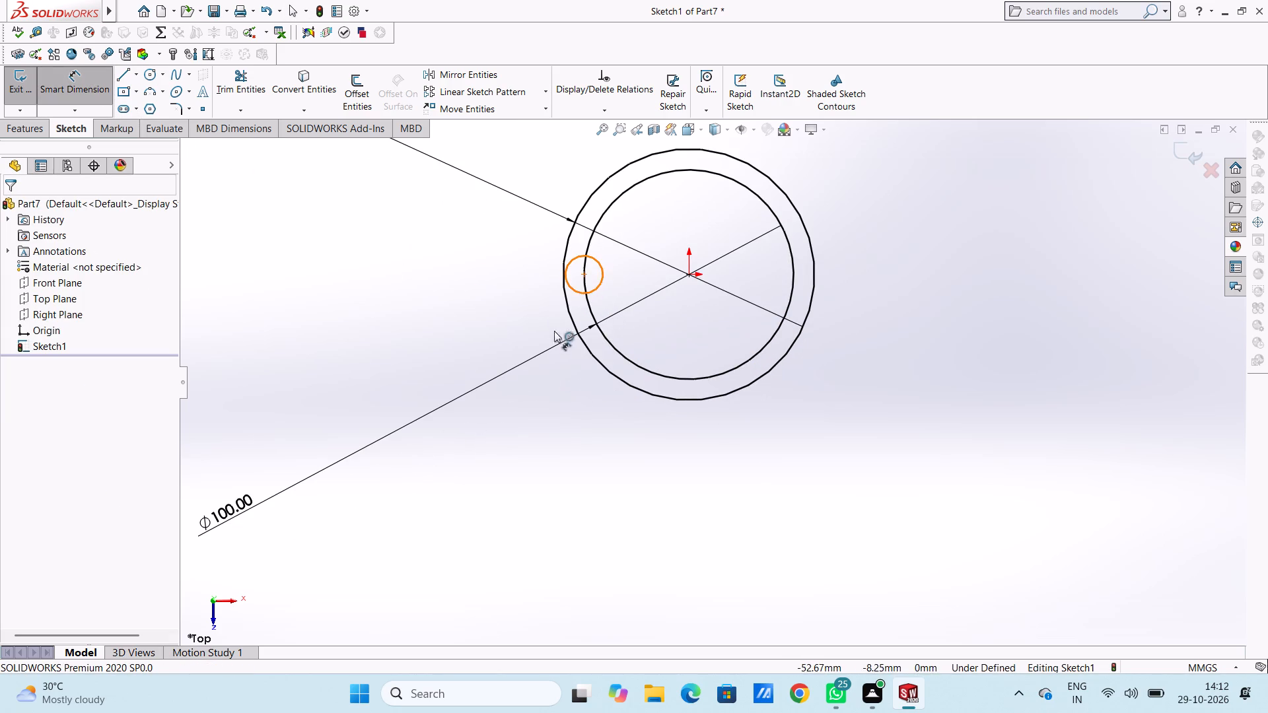
{"action": "scroll", "coordinate": [460, 447], "scroll_direction": "up", "scroll_amount": 3}
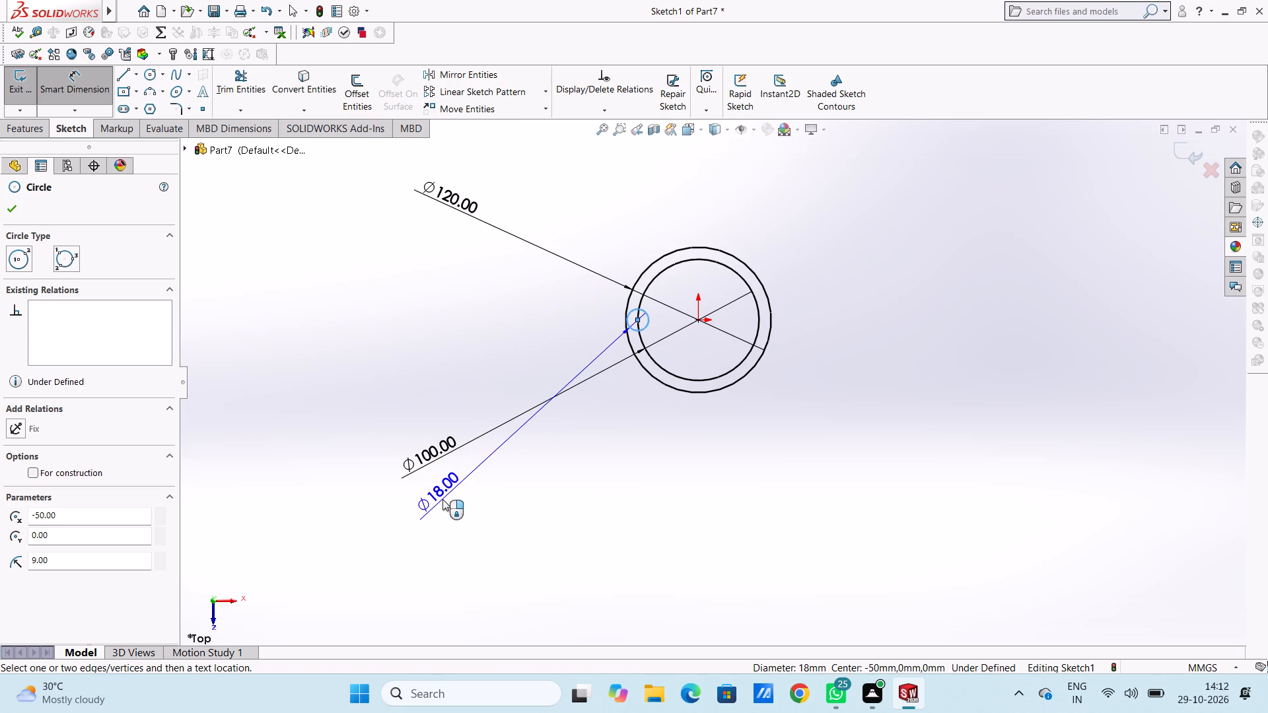
{"action": "left_click", "coordinate": [442, 499]}
{"action": "key", "text": "Return"}
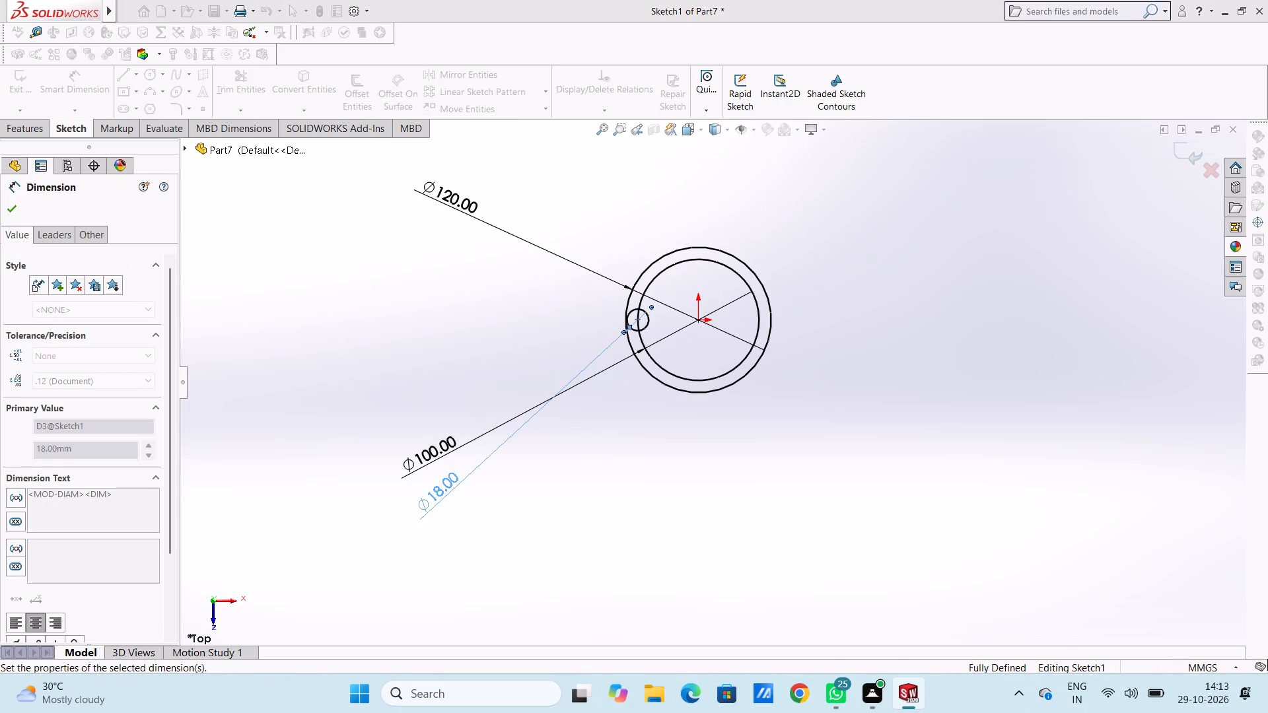
{"action": "left_click", "coordinate": [468, 343]}
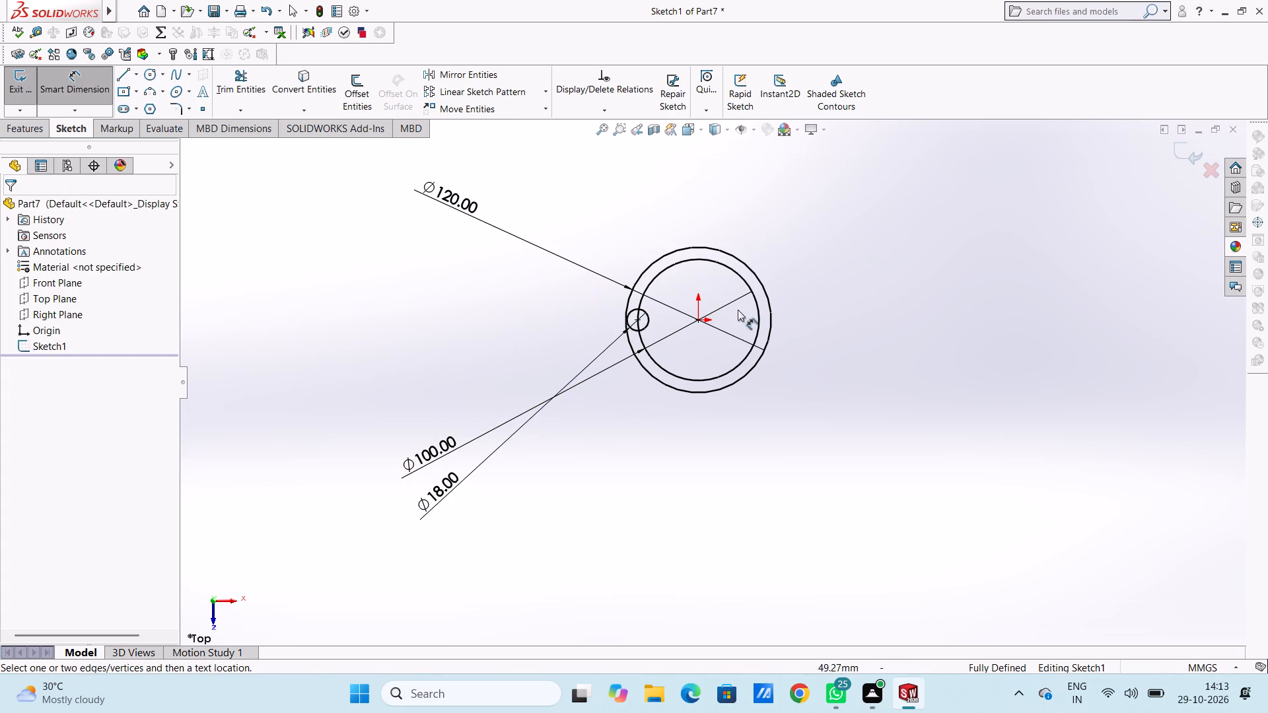
{"action": "scroll", "coordinate": [695, 277], "scroll_direction": "down", "scroll_amount": 2}
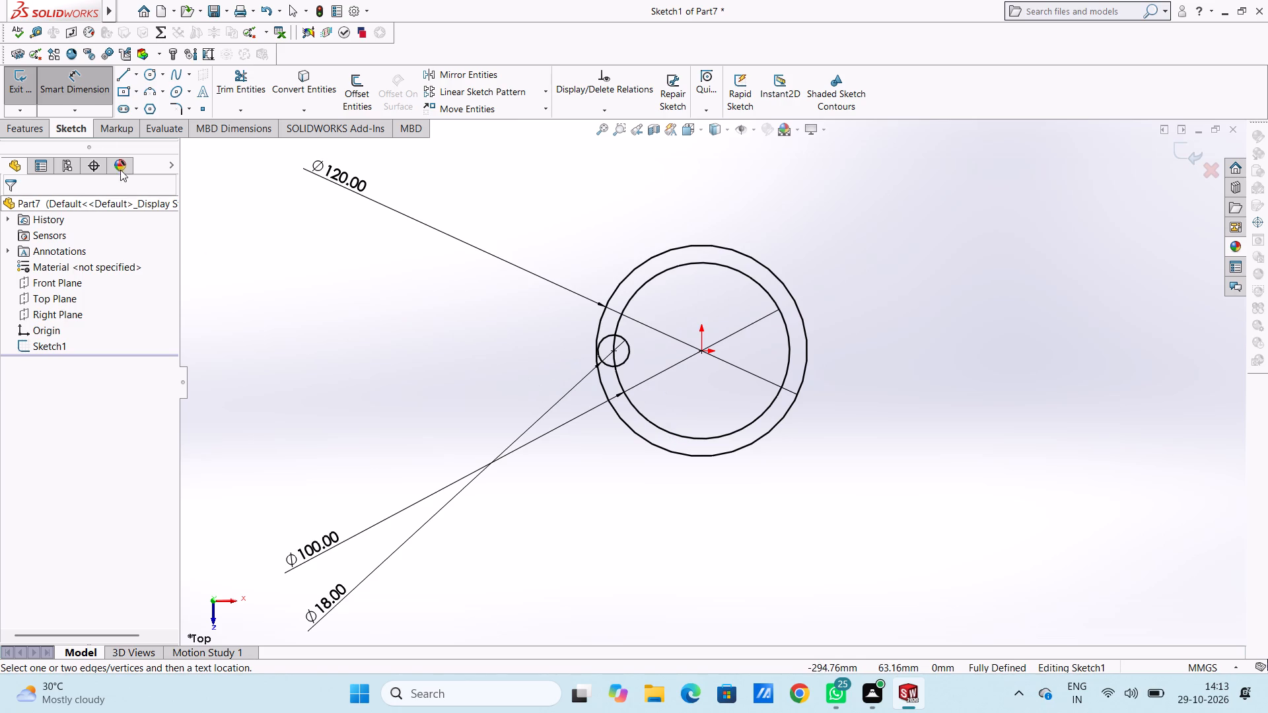
{"action": "left_click", "coordinate": [93, 94]}
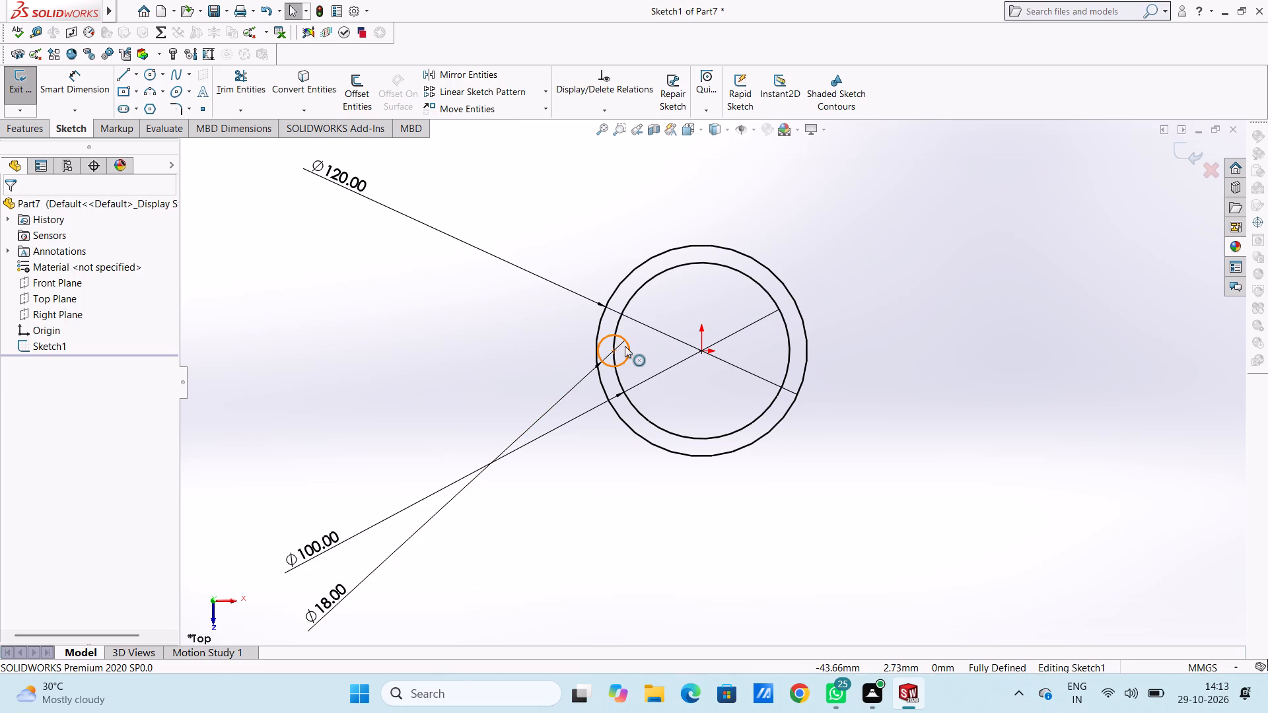
Create a circular sketch pattern of the small circle about the origin with 5 equally spaced instances over 360 degrees.
{"action": "left_click", "coordinate": [626, 347]}
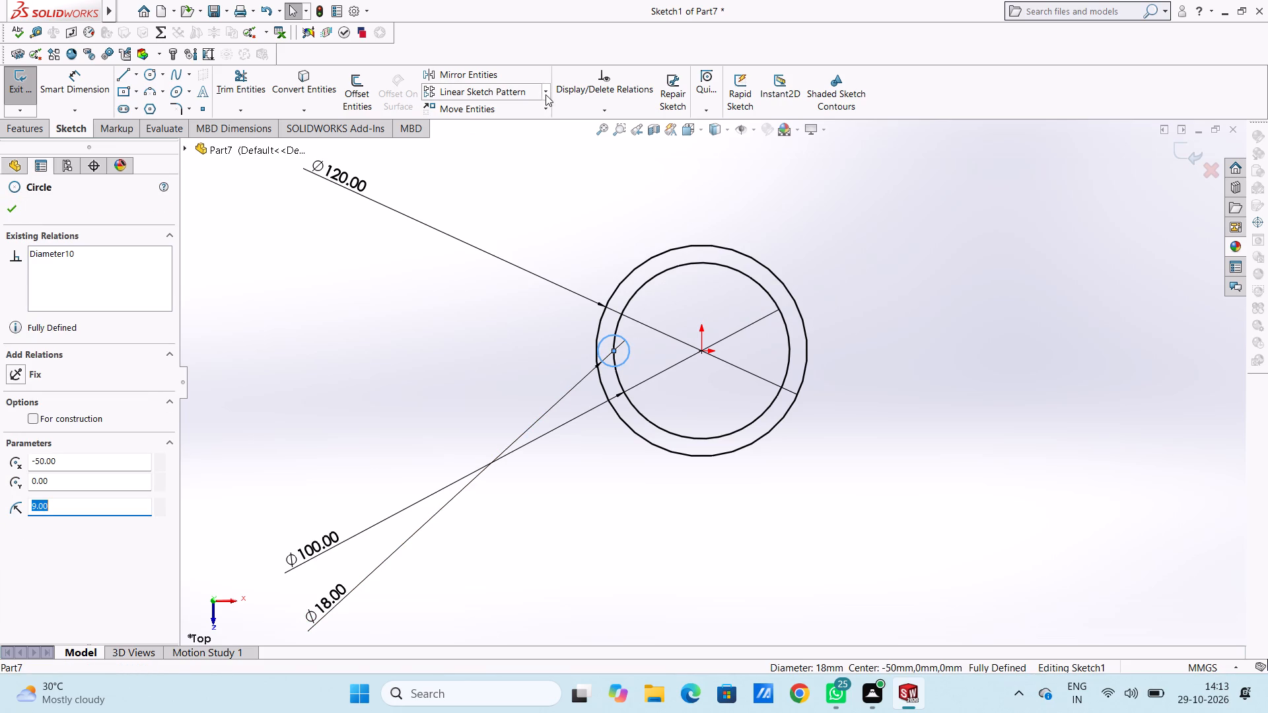
{"action": "left_click", "coordinate": [546, 94]}
{"action": "left_click", "coordinate": [545, 129]}
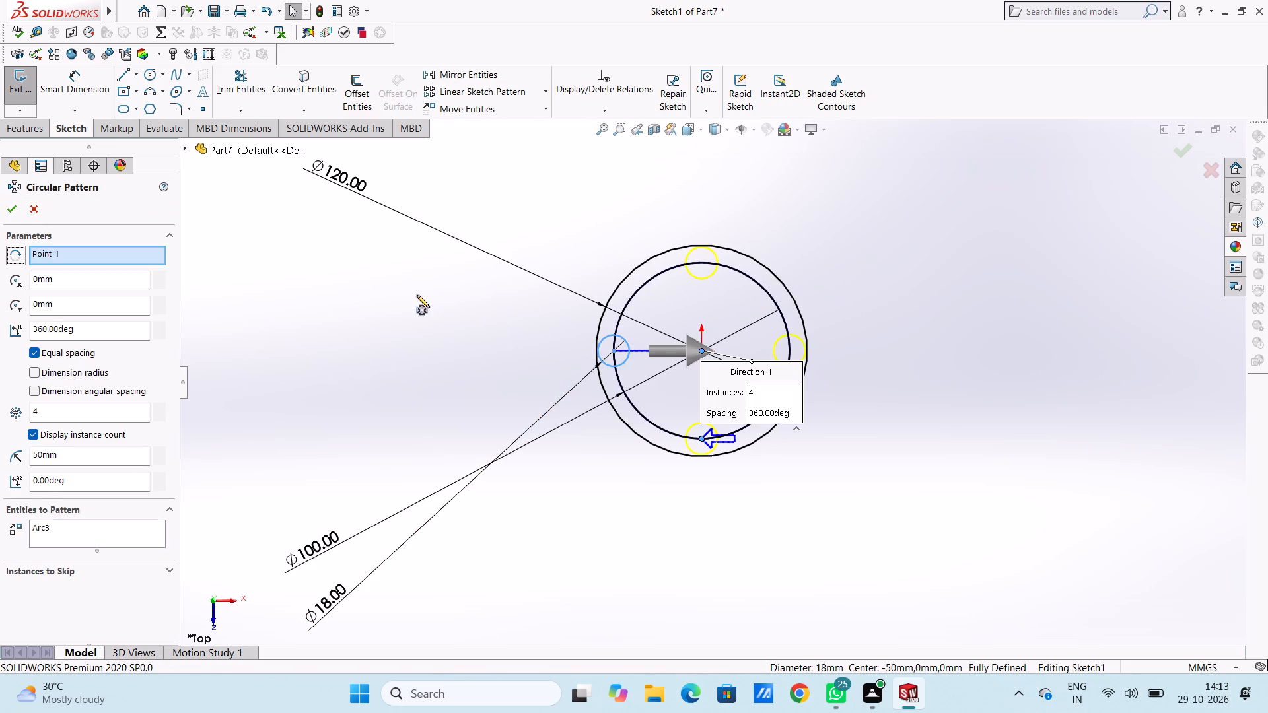
{"action": "double_click", "coordinate": [79, 416]}
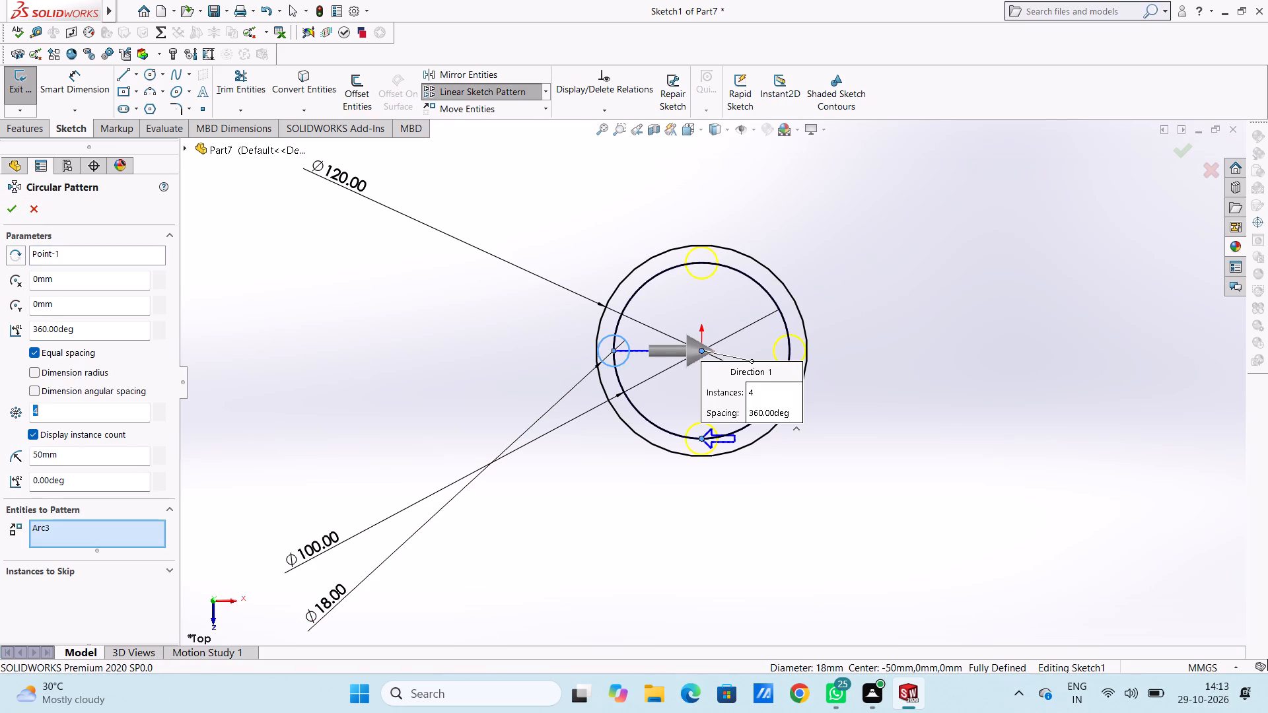
{"action": "key", "text": "5"}
{"action": "key", "text": "Return"}
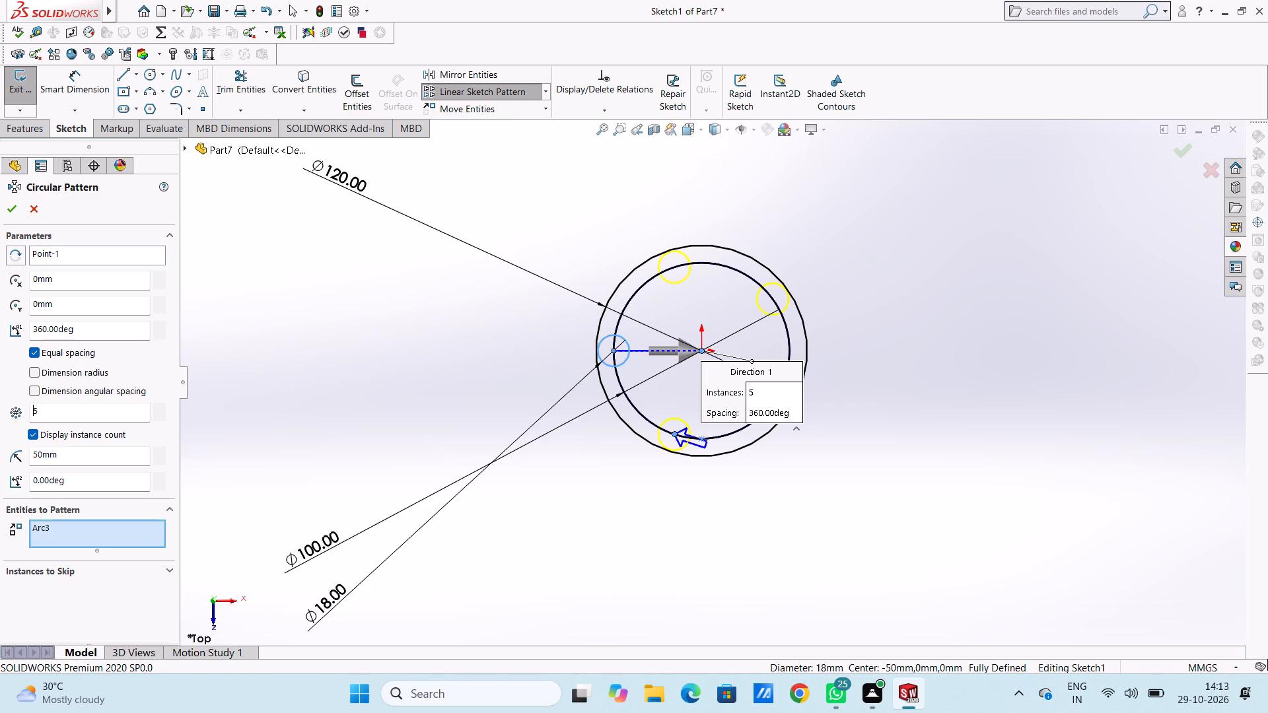
{"action": "left_click", "coordinate": [15, 214]}
{"action": "left_click", "coordinate": [415, 336]}
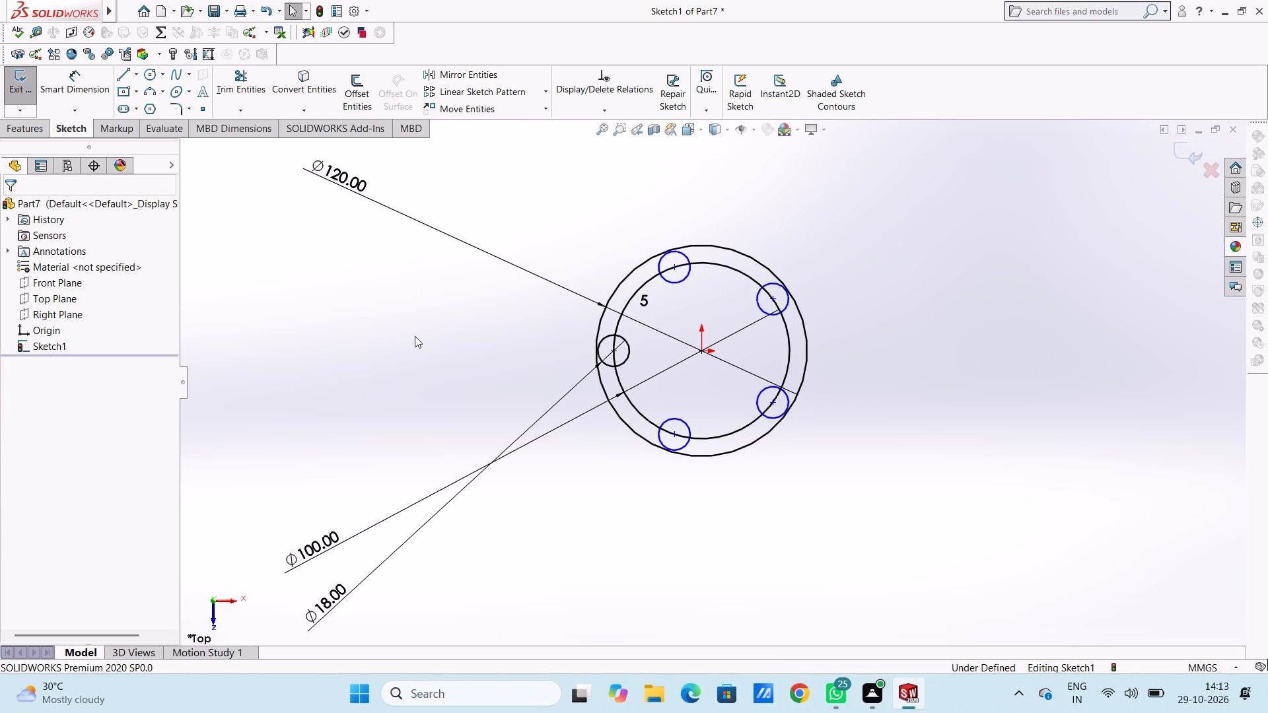
Delete the 100 mm inner circle together with its associated dimension, keeping the five small circles.
{"action": "left_click", "coordinate": [651, 281]}
{"action": "right_click", "coordinate": [520, 221]}
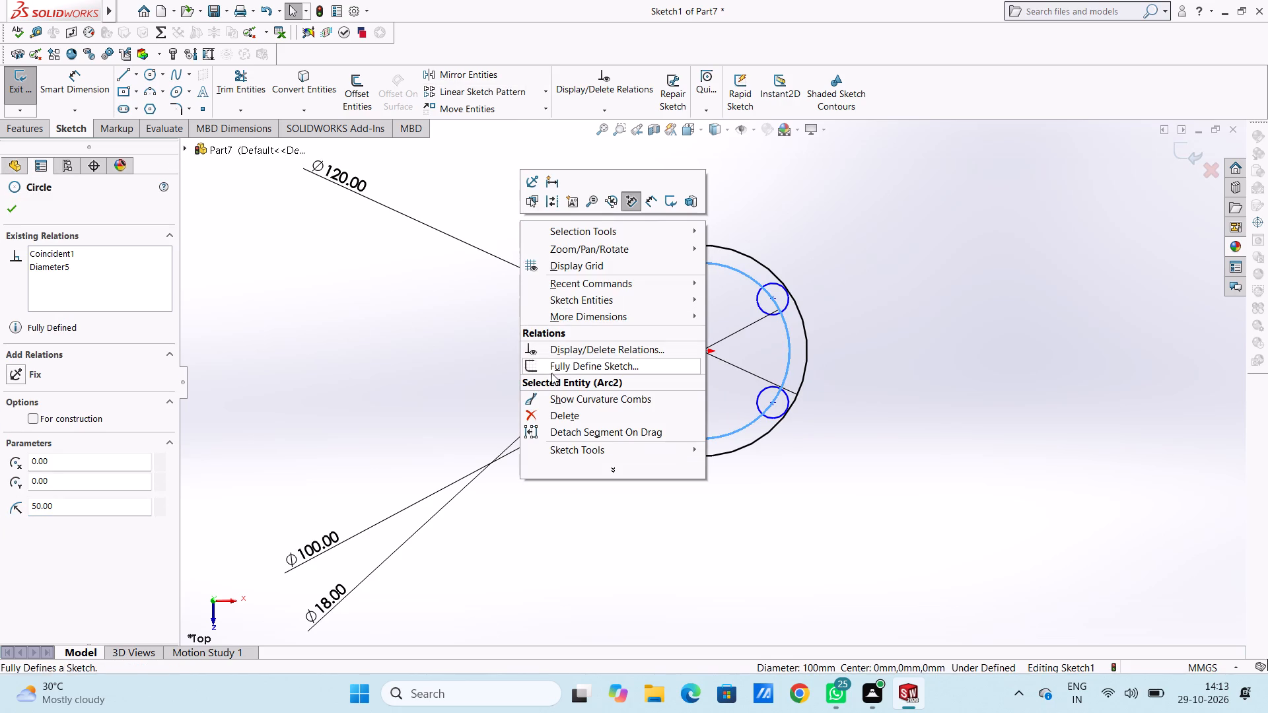
{"action": "left_click", "coordinate": [561, 417]}
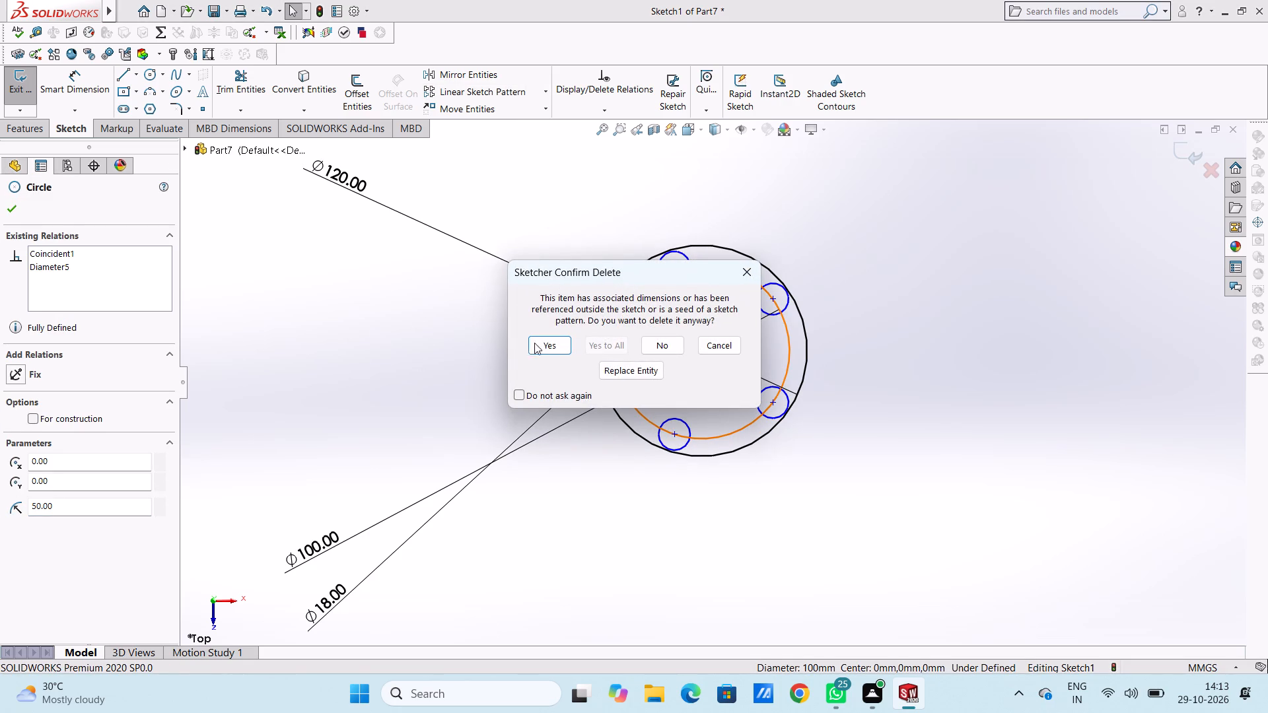
{"action": "left_click", "coordinate": [545, 343]}
Dimension the horizontal distance between the origin and the centre of the leftmost small circle, placing the text above the outer circle.
{"action": "left_click", "coordinate": [85, 88]}
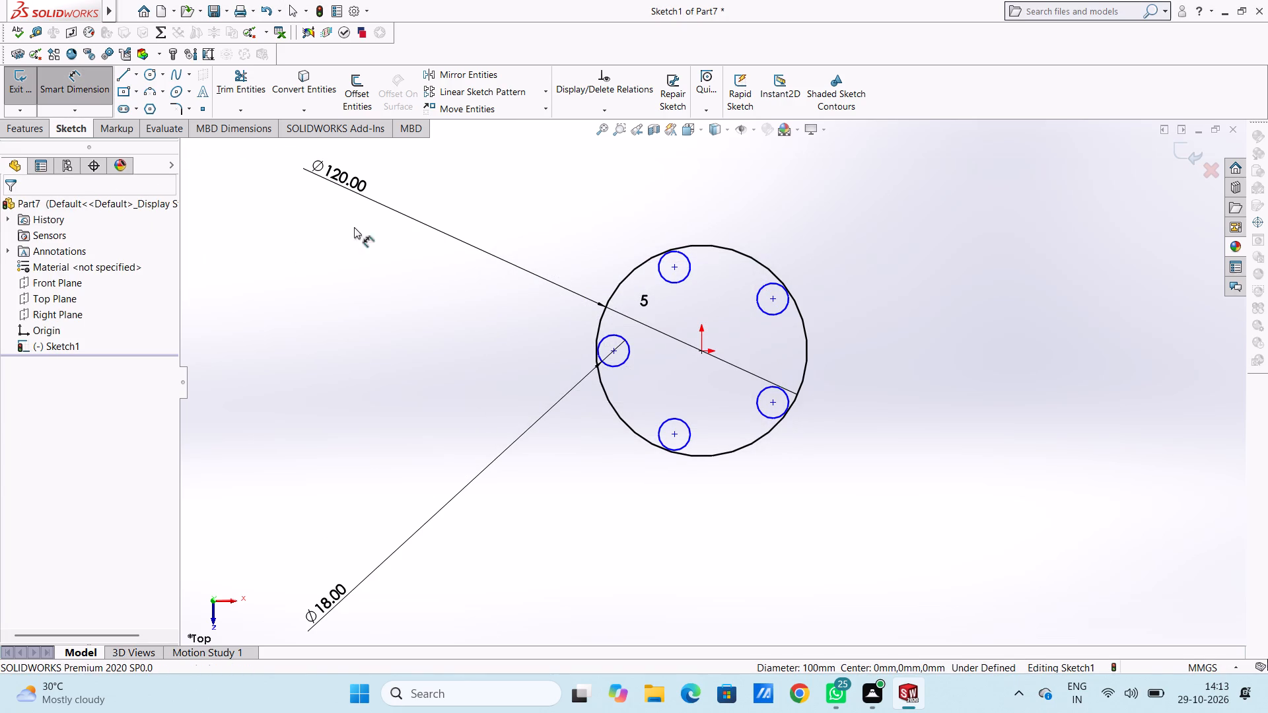
{"action": "left_click", "coordinate": [702, 352]}
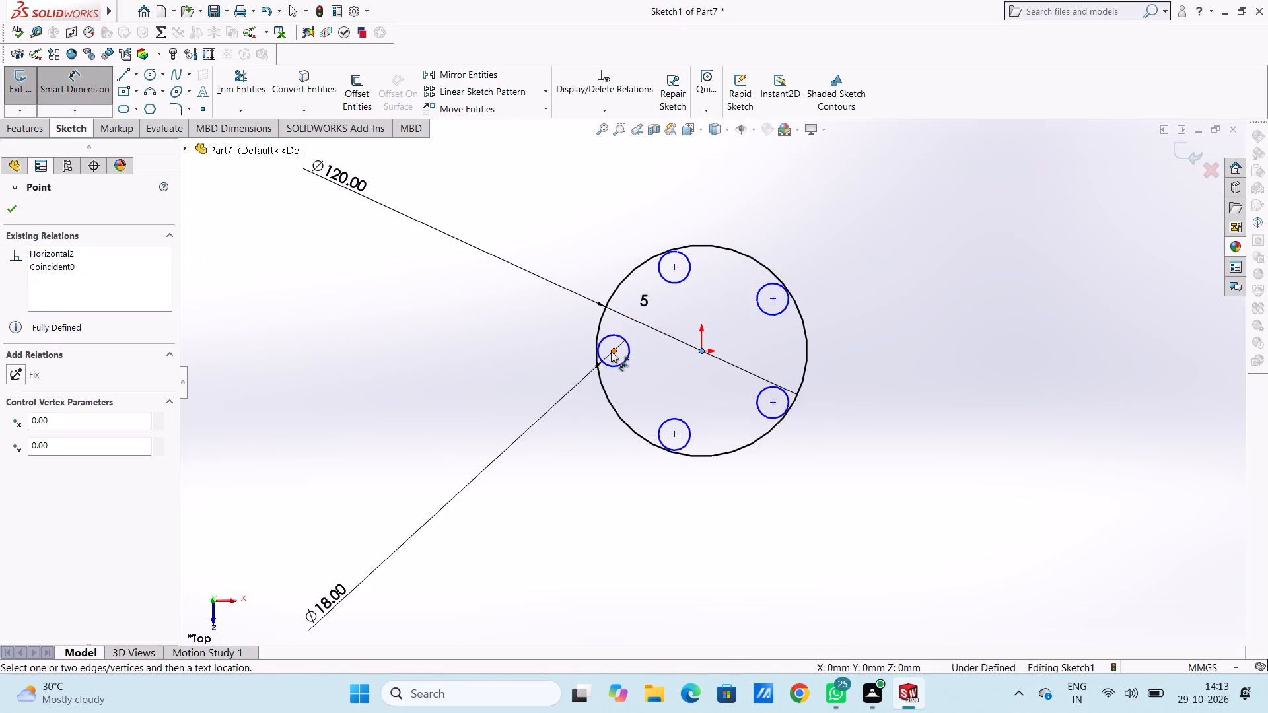
{"action": "left_click", "coordinate": [611, 351]}
{"action": "left_click", "coordinate": [544, 195]}
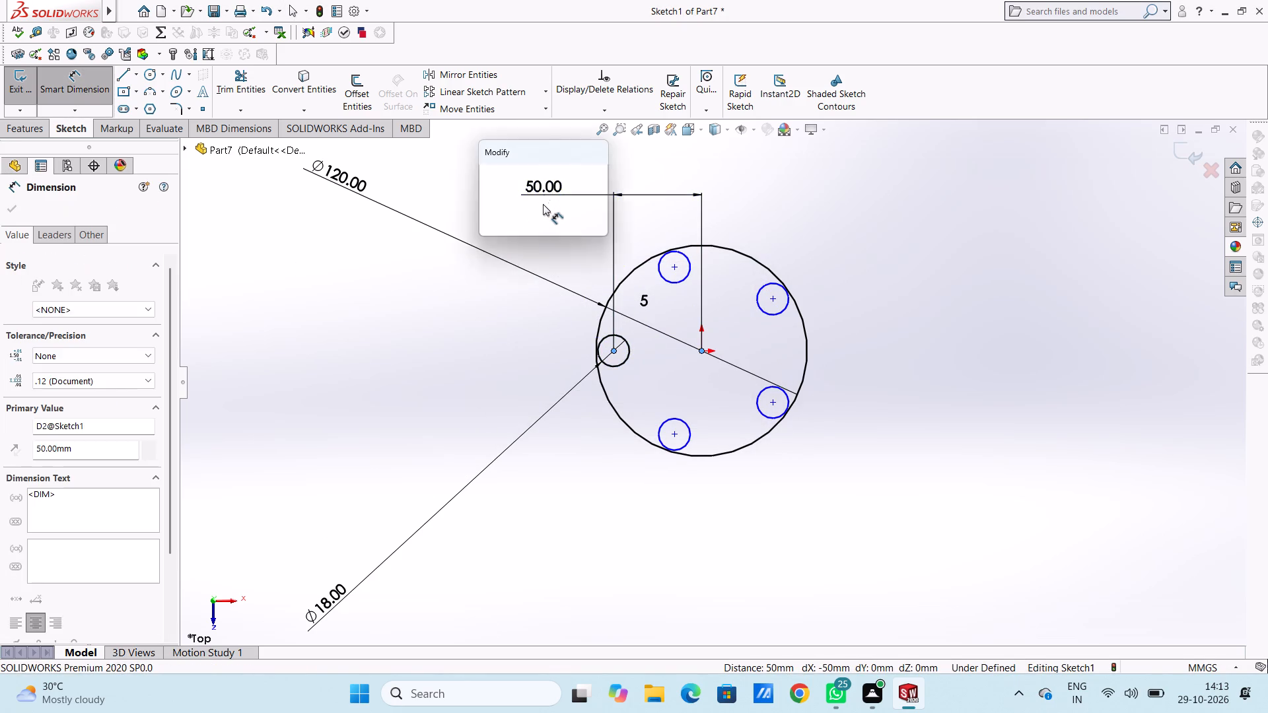
{"action": "left_click", "coordinate": [481, 172]}
{"action": "left_click", "coordinate": [472, 184]}
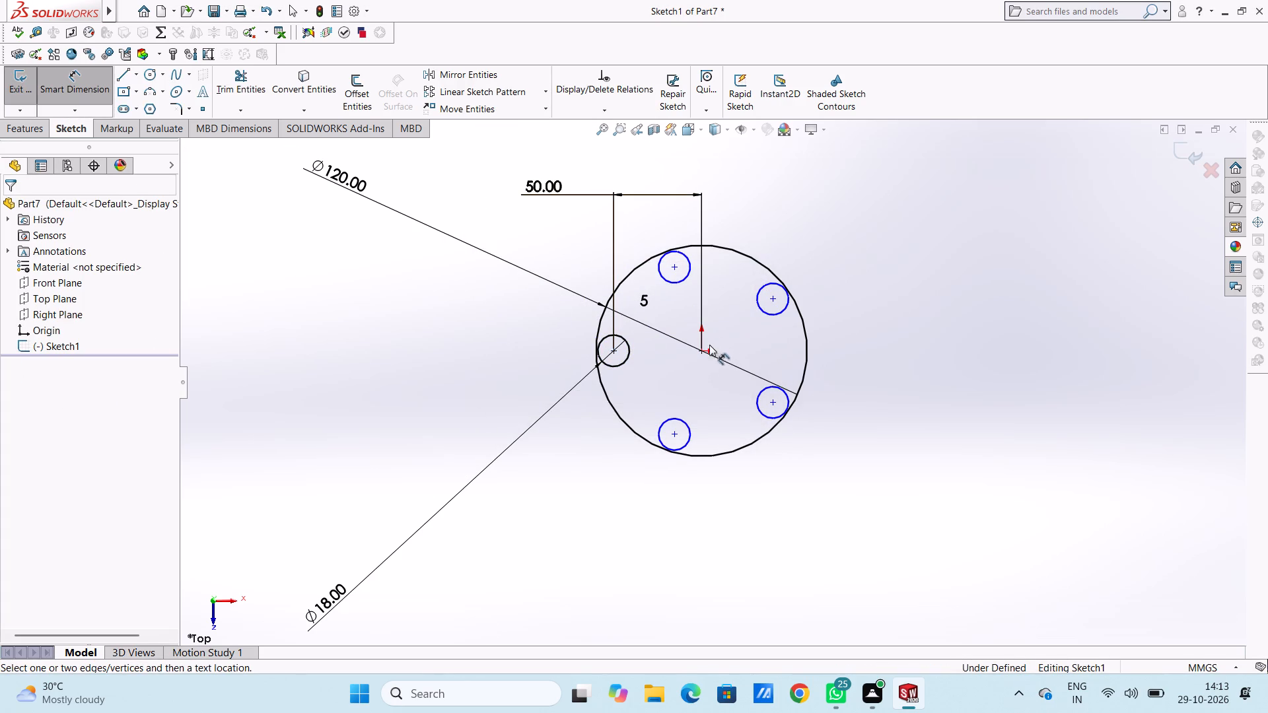
Dimension the vertical distance between the origin and the centre of the upper-left patterned circle, placing the text left of the outer circle.
{"action": "left_click", "coordinate": [701, 357]}
{"action": "left_click", "coordinate": [701, 350]}
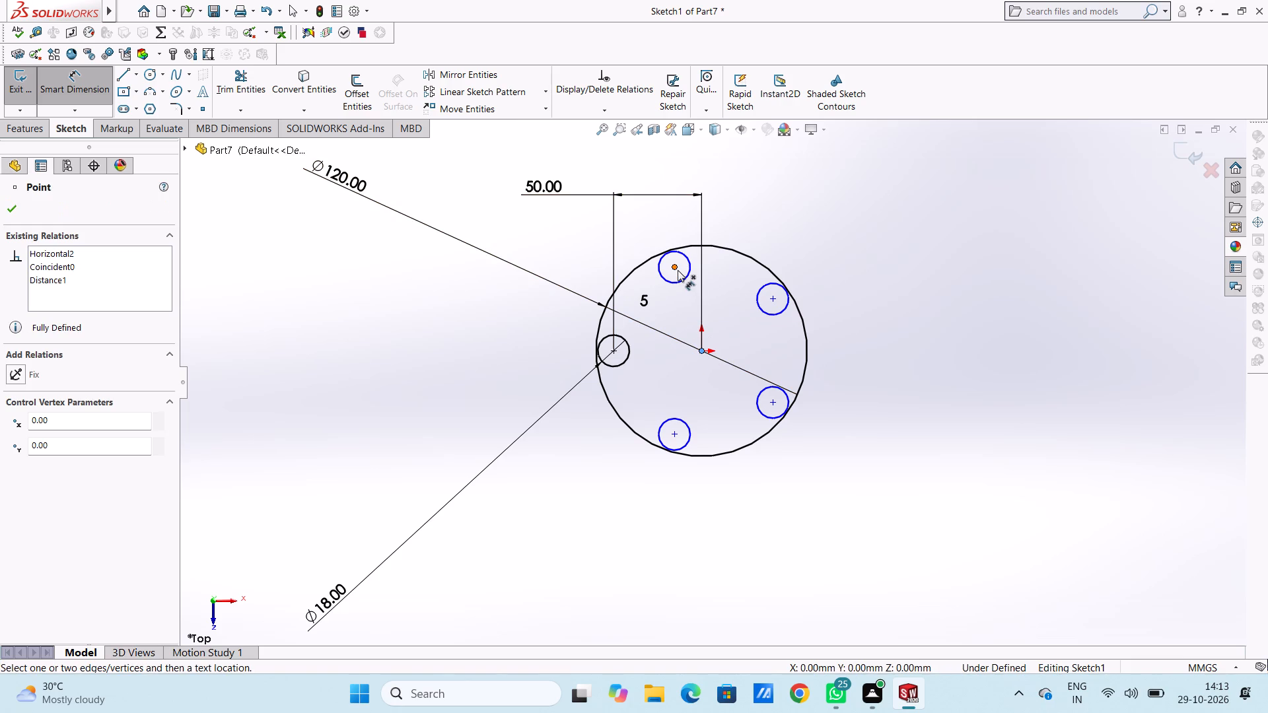
{"action": "left_click", "coordinate": [678, 270]}
{"action": "left_click", "coordinate": [395, 283]}
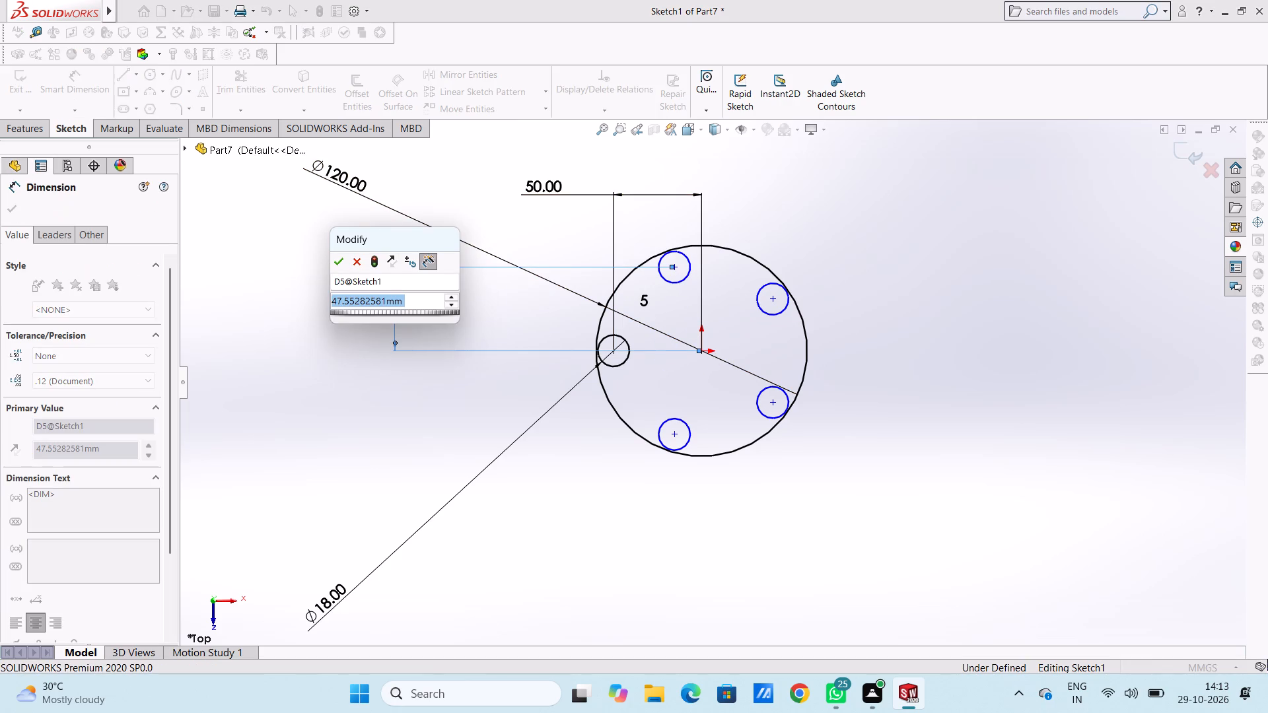
{"action": "left_click", "coordinate": [335, 257]}
{"action": "left_click", "coordinate": [332, 257]}
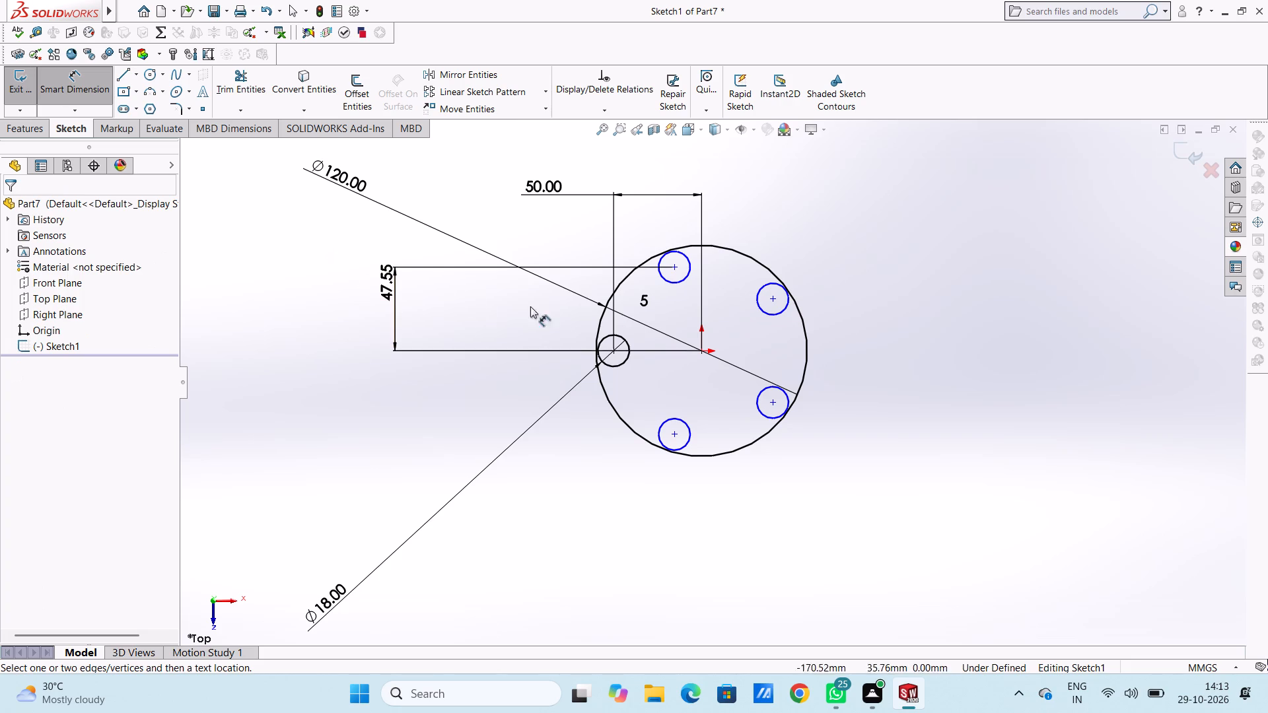
Dimension the horizontal distance between the origin and the centre of the upper-left patterned circle, placing the text above the outer circle.
{"action": "left_click", "coordinate": [703, 353]}
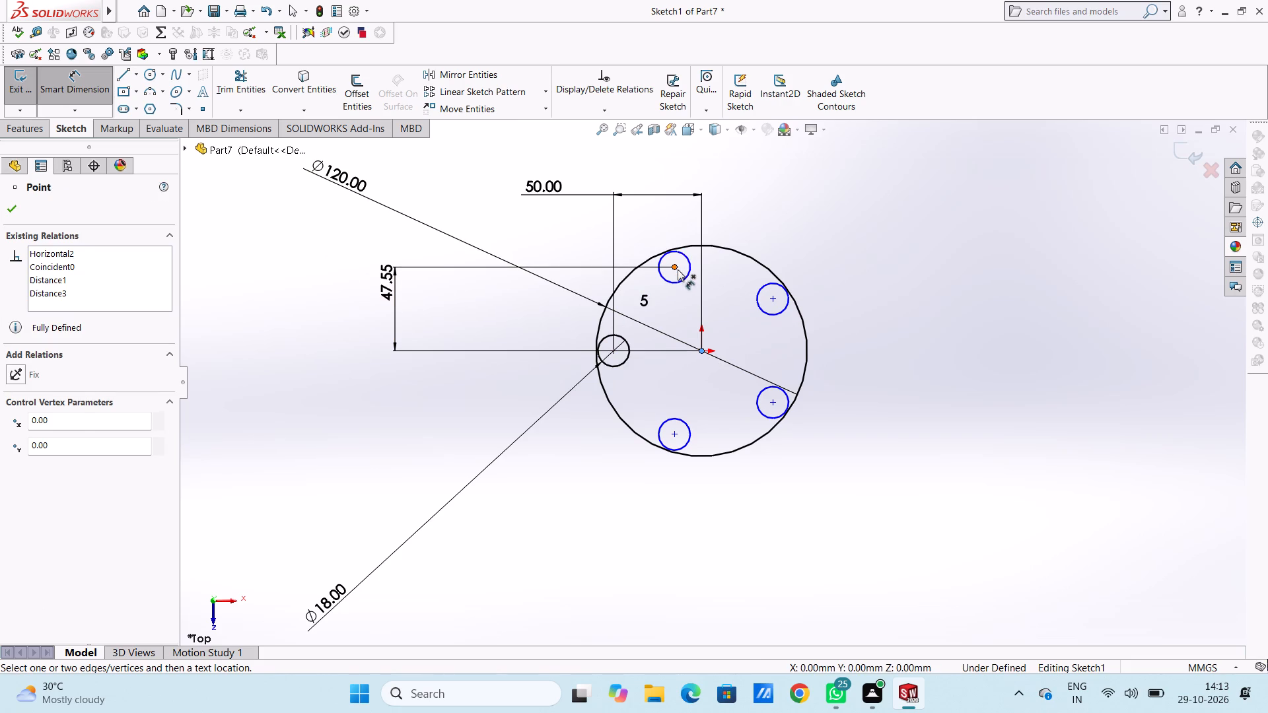
{"action": "left_click", "coordinate": [678, 269]}
{"action": "left_click", "coordinate": [695, 168]}
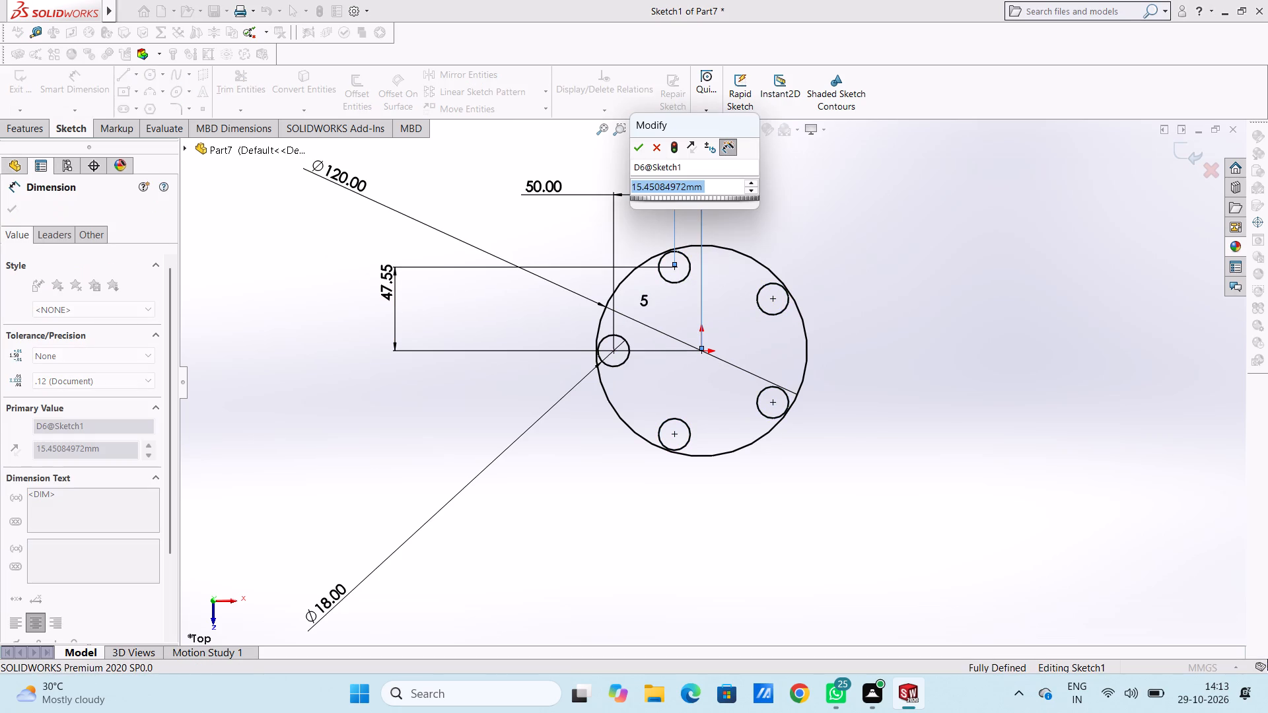
{"action": "left_click", "coordinate": [637, 151]}
{"action": "left_click", "coordinate": [571, 227]}
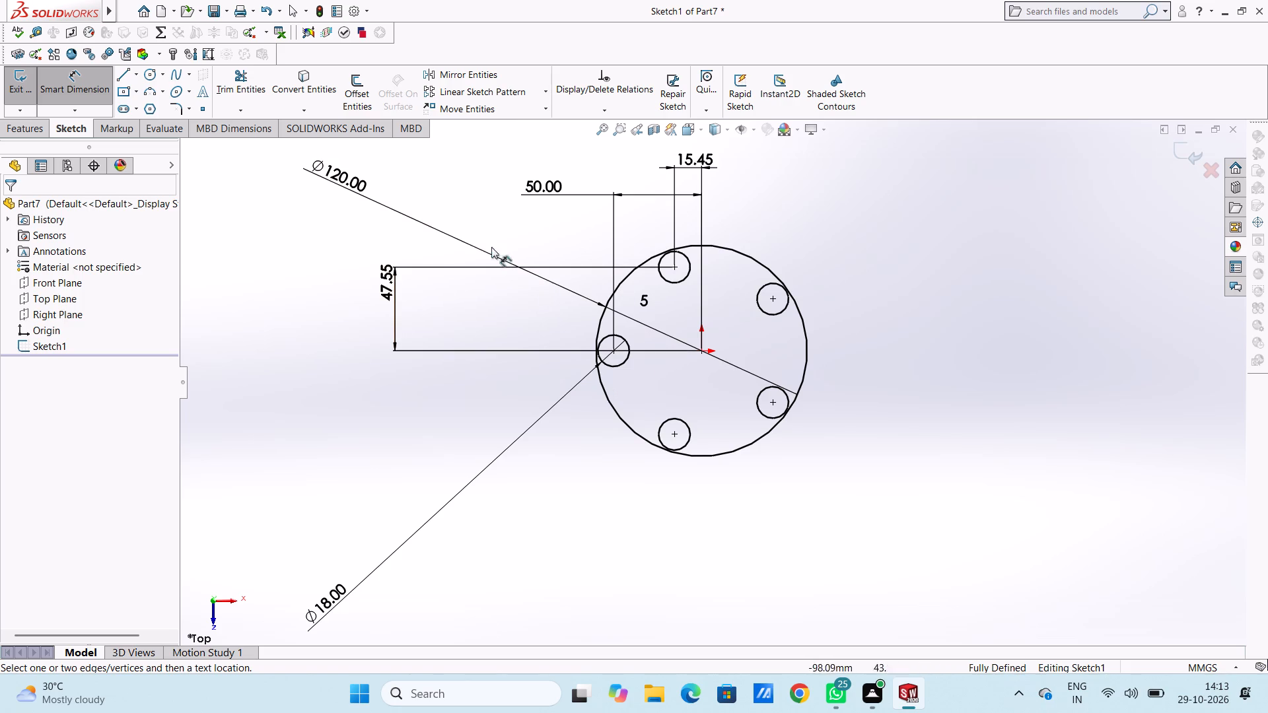
Set the diameter of the patterned small circles to 7 mm.
{"action": "scroll", "coordinate": [589, 307], "scroll_direction": "up", "scroll_amount": 2}
{"action": "scroll", "coordinate": [566, 539], "scroll_direction": "up", "scroll_amount": 2}
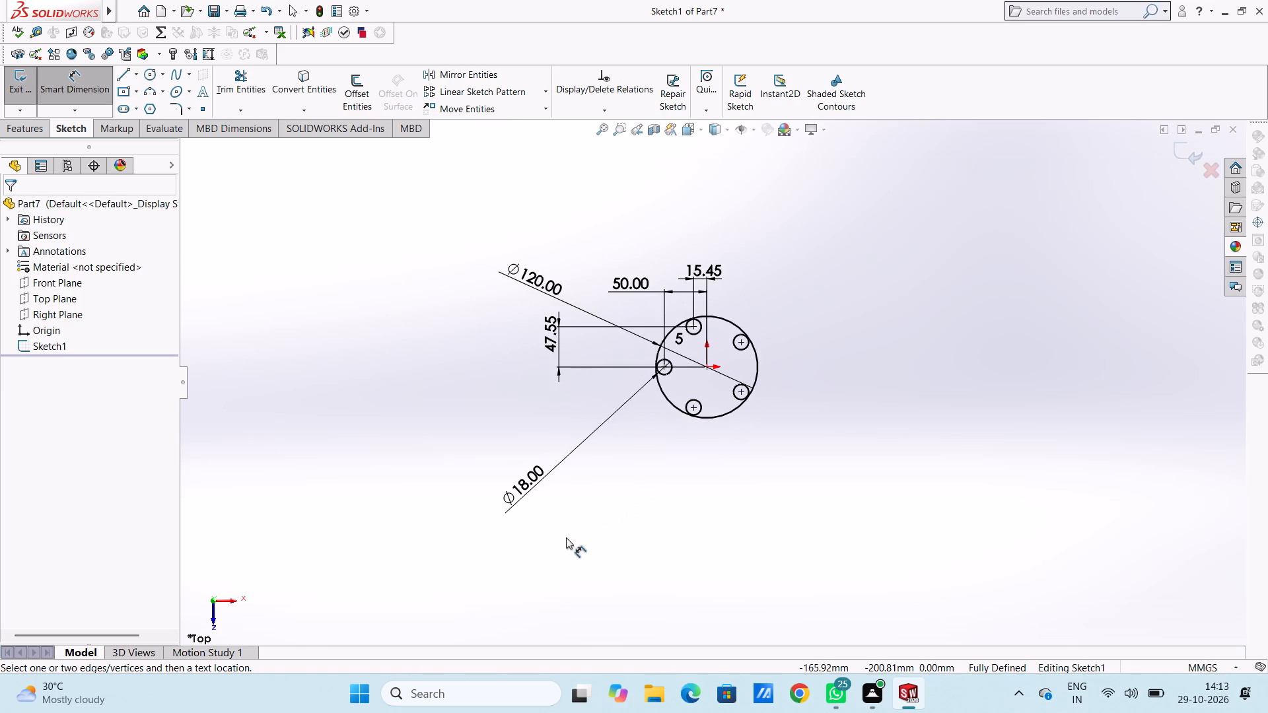
{"action": "scroll", "coordinate": [650, 506], "scroll_direction": "down", "scroll_amount": 1}
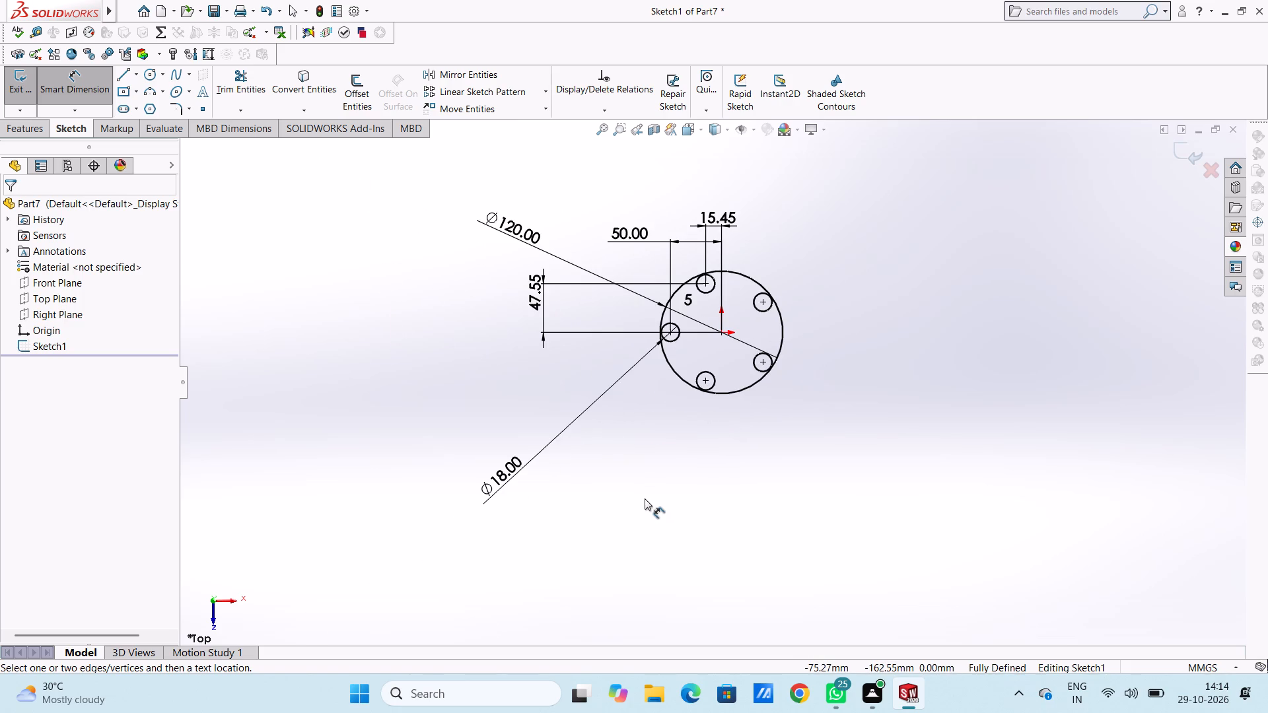
{"action": "double_click", "coordinate": [508, 476]}
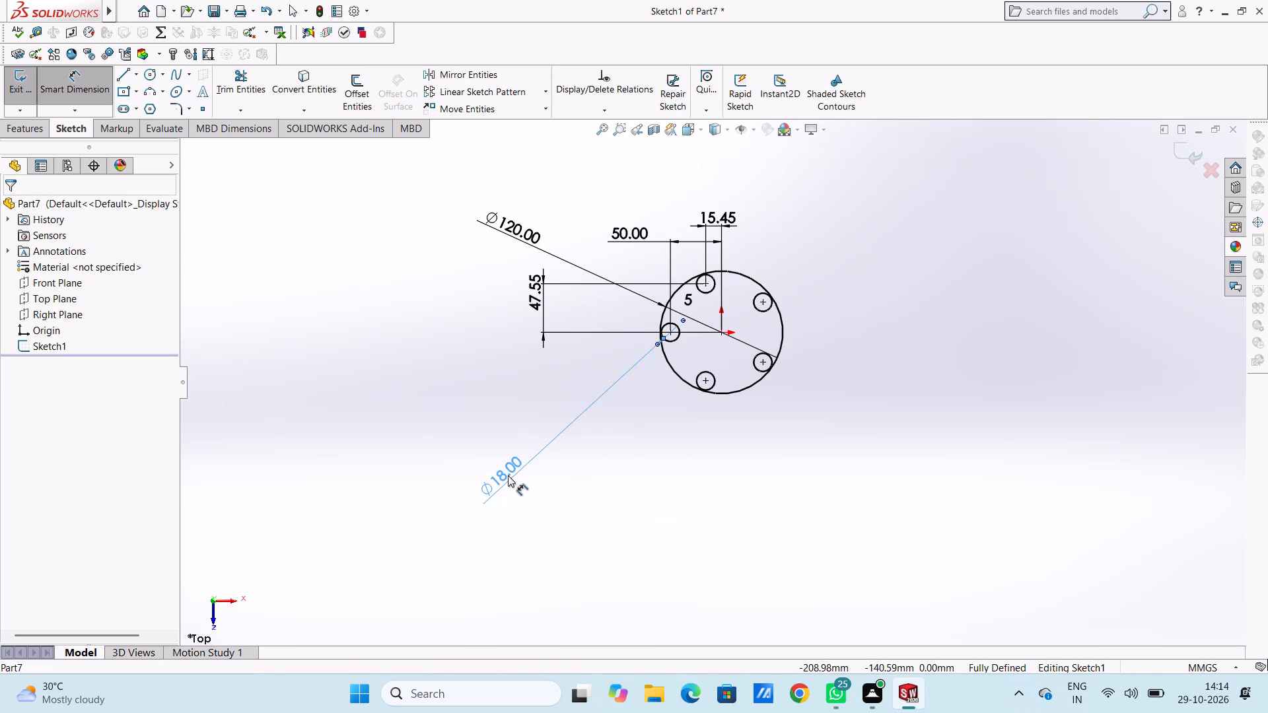
{"action": "key", "text": "7"}
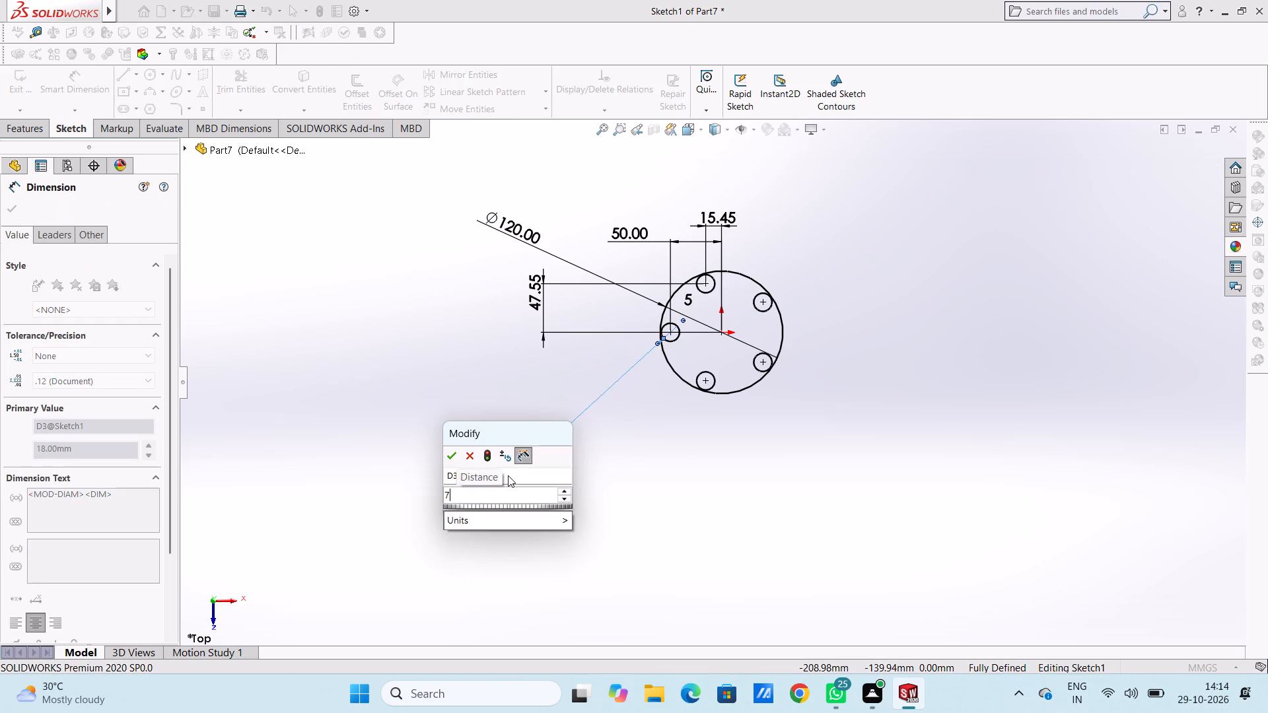
{"action": "key", "text": "Return"}
{"action": "left_click", "coordinate": [507, 383]}
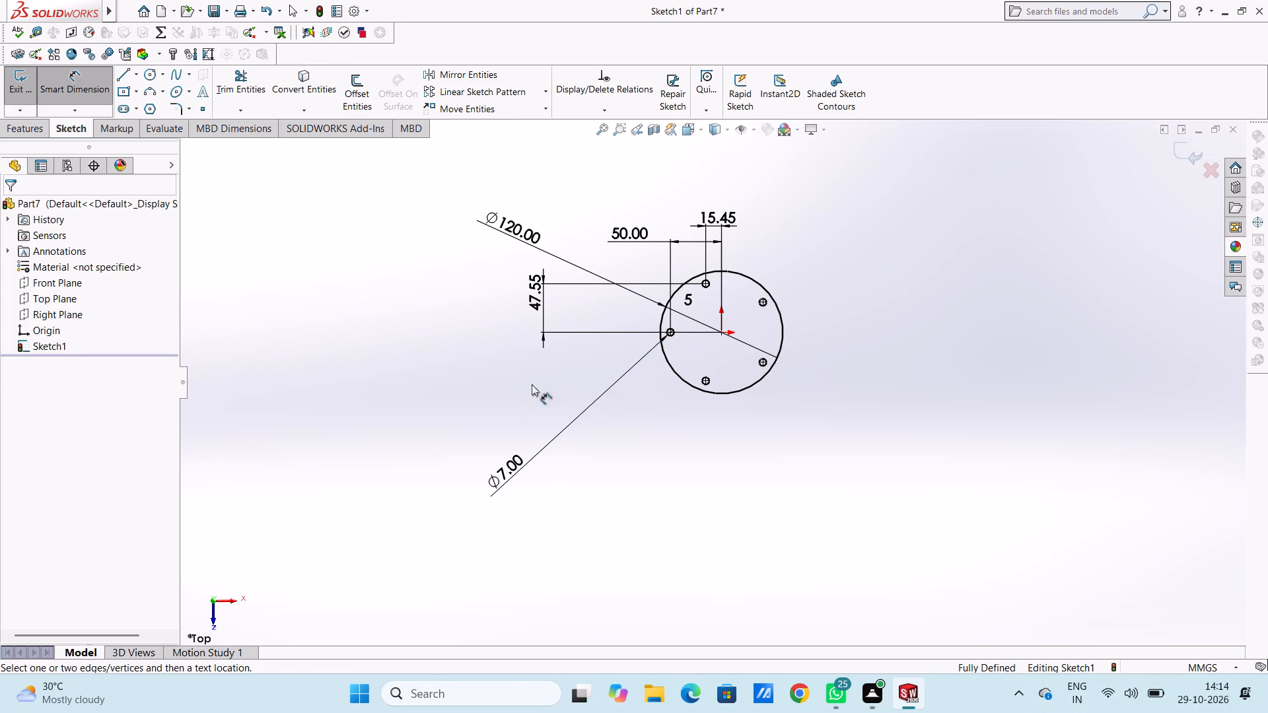
Extrude the sketch as a boss with a blind depth of 8 mm from the sketch plane.
{"action": "scroll", "coordinate": [748, 310], "scroll_direction": "down", "scroll_amount": 2}
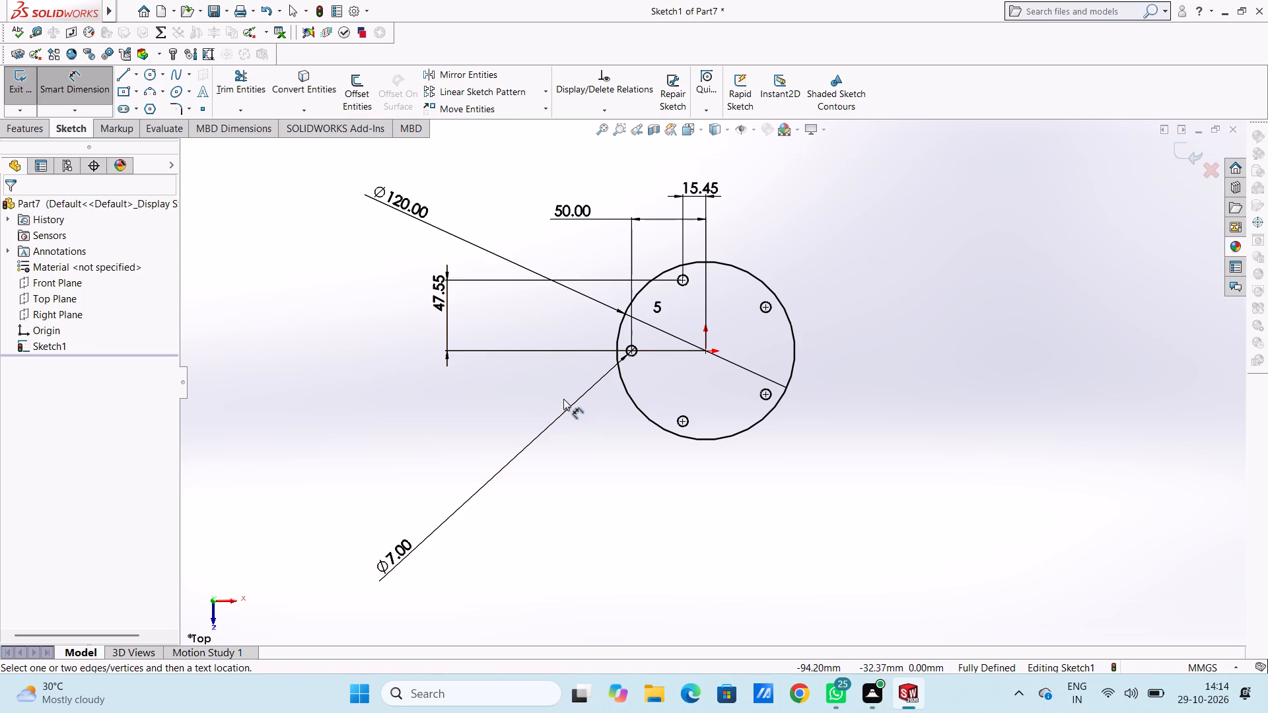
{"action": "left_click", "coordinate": [87, 80]}
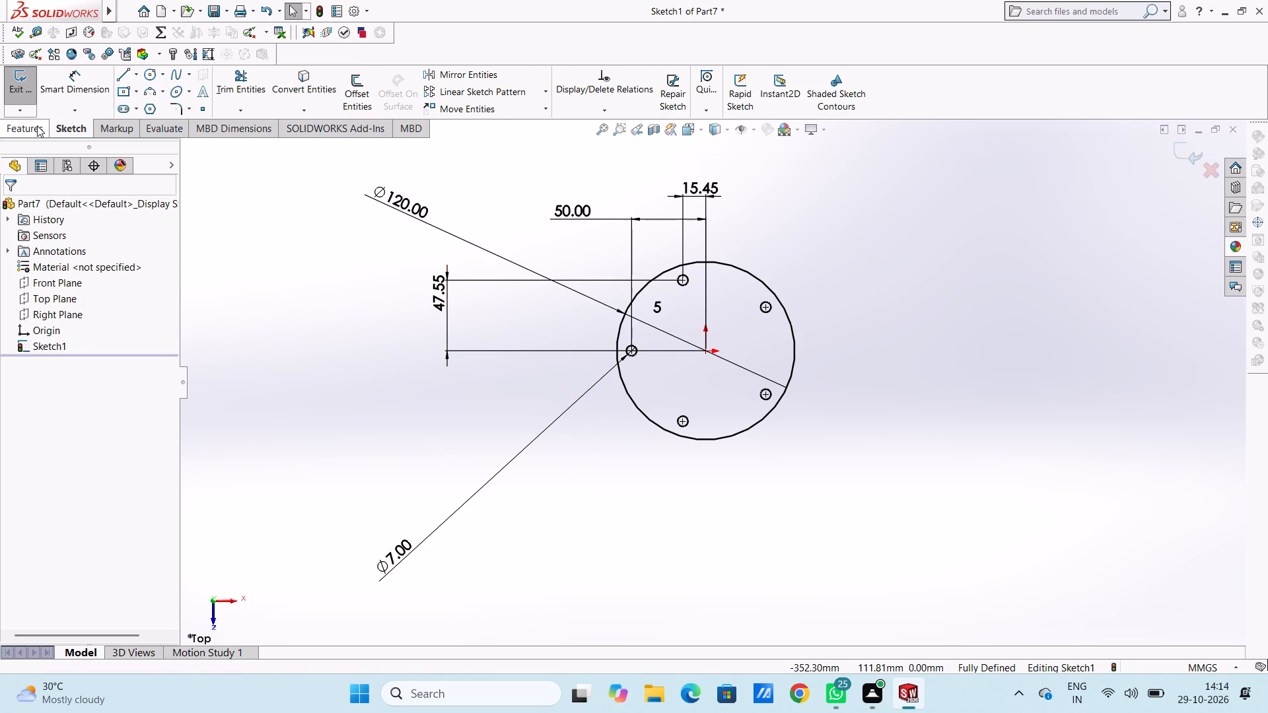
{"action": "left_click", "coordinate": [37, 125]}
{"action": "left_click", "coordinate": [34, 91]}
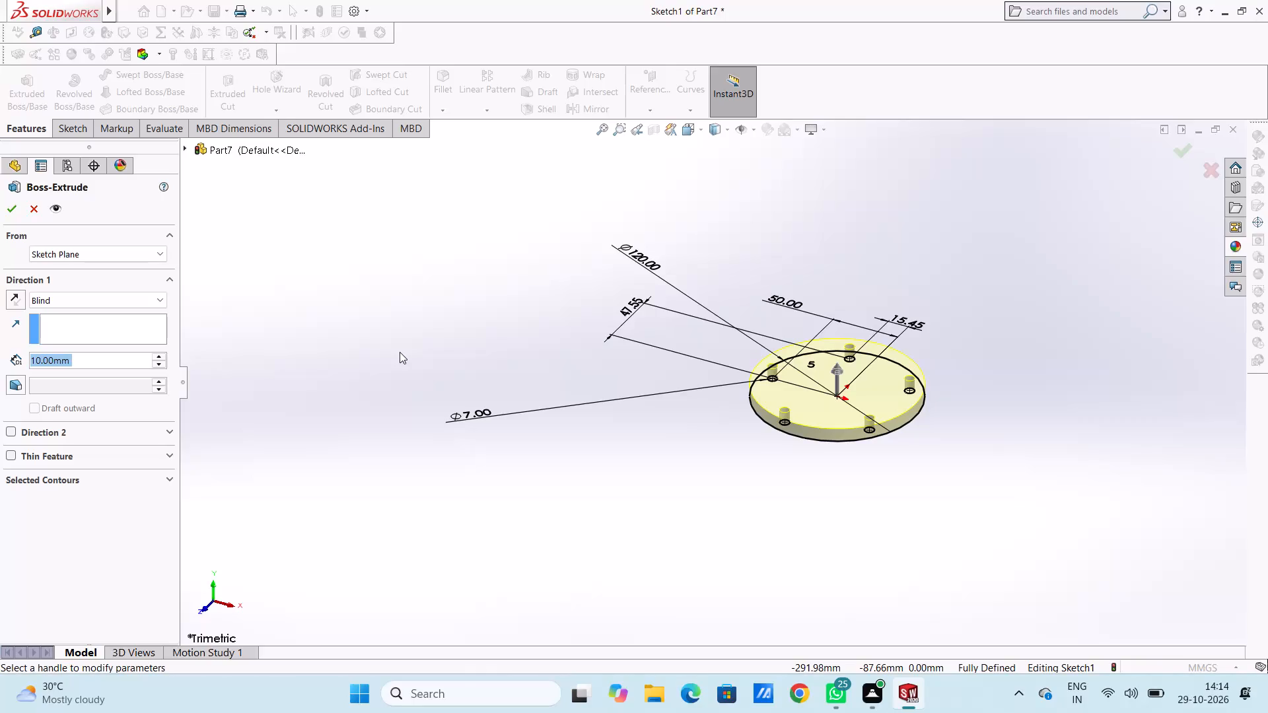
{"action": "key", "text": "8"}
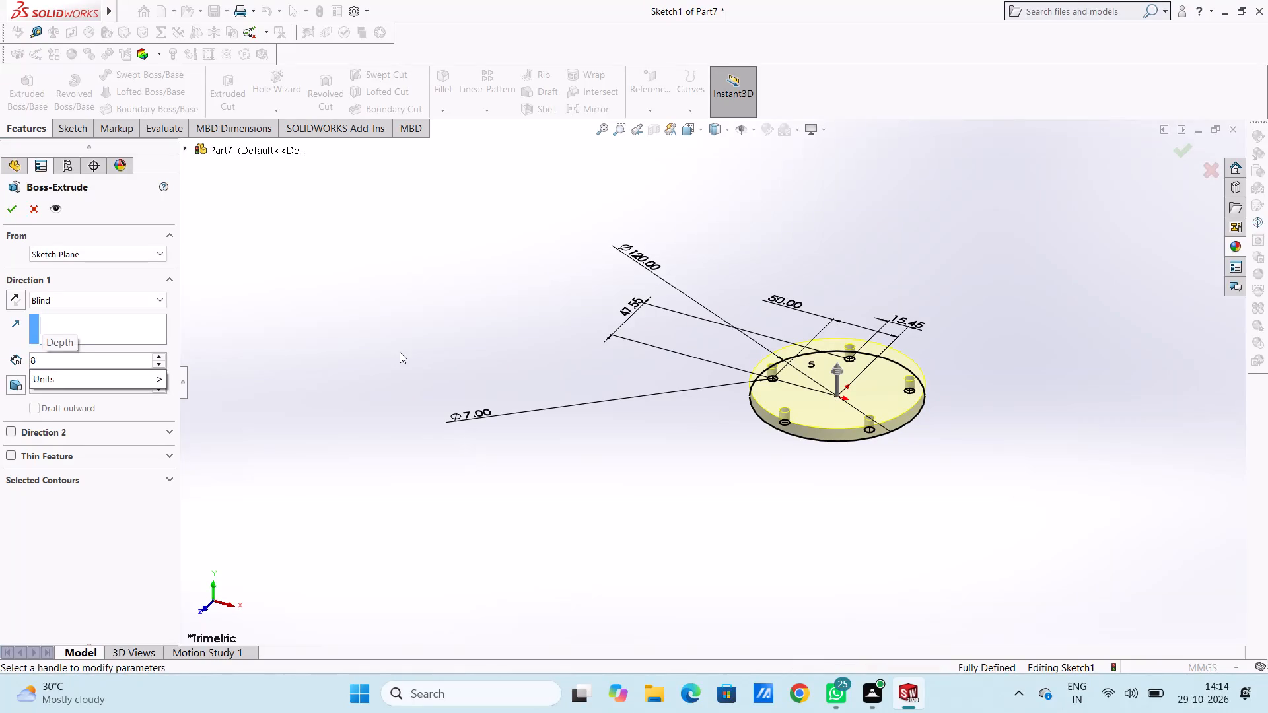
{"action": "key", "text": "Return"}
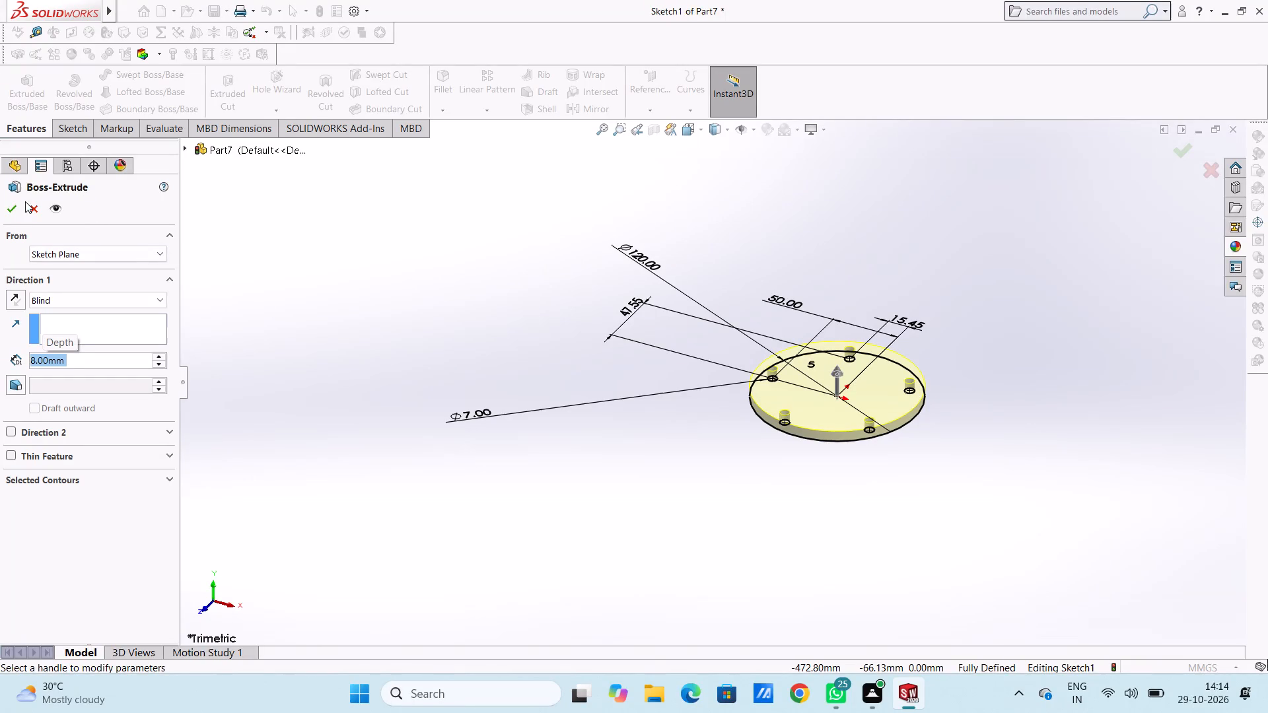
{"action": "left_click", "coordinate": [5, 209]}
{"action": "left_click", "coordinate": [534, 357]}
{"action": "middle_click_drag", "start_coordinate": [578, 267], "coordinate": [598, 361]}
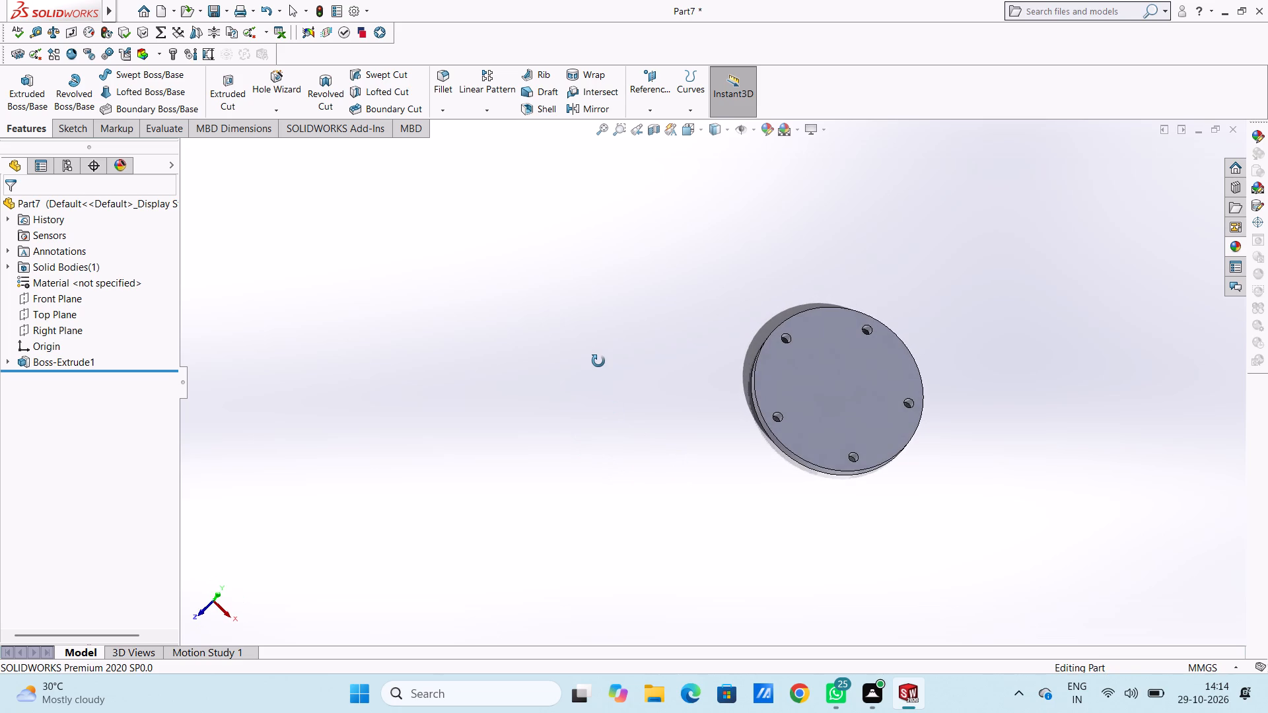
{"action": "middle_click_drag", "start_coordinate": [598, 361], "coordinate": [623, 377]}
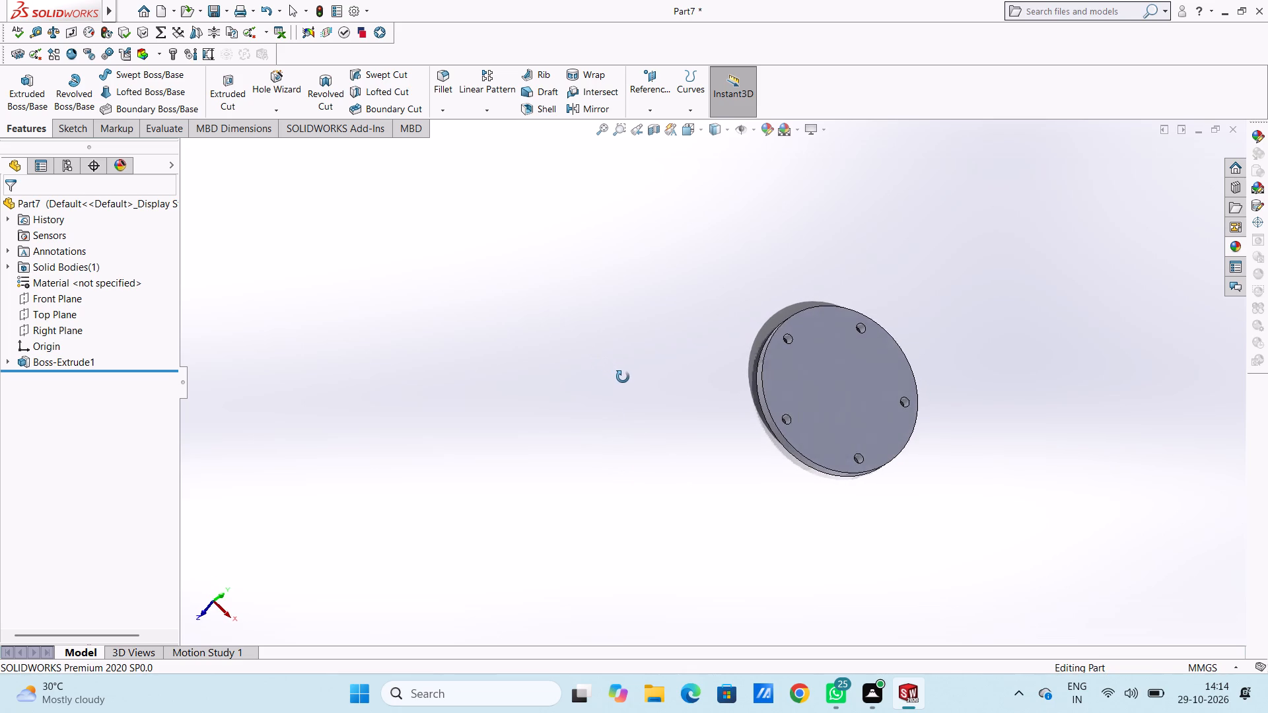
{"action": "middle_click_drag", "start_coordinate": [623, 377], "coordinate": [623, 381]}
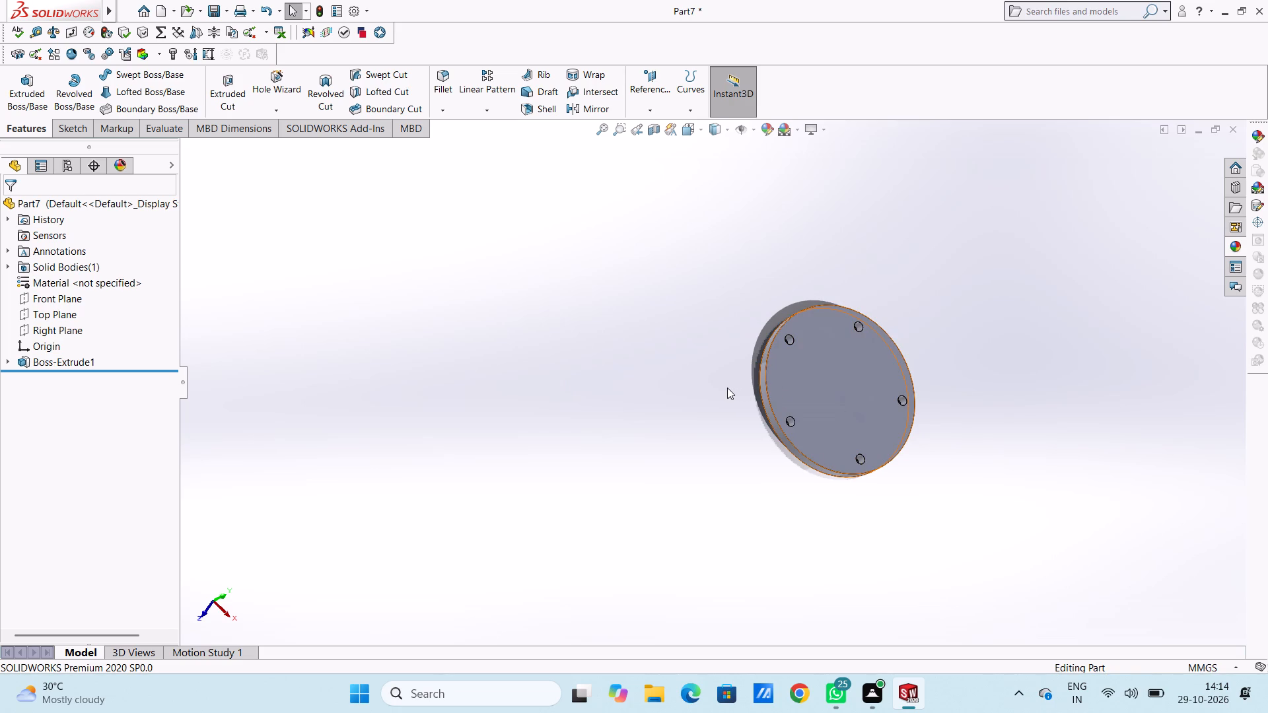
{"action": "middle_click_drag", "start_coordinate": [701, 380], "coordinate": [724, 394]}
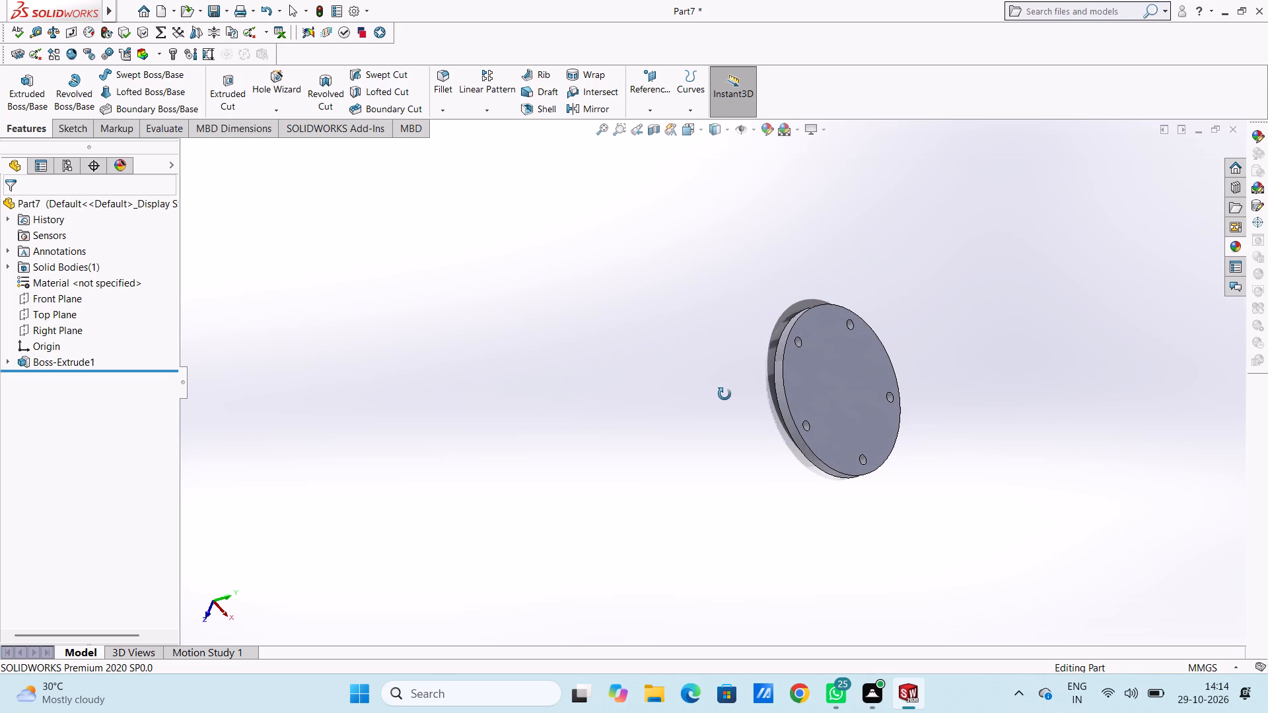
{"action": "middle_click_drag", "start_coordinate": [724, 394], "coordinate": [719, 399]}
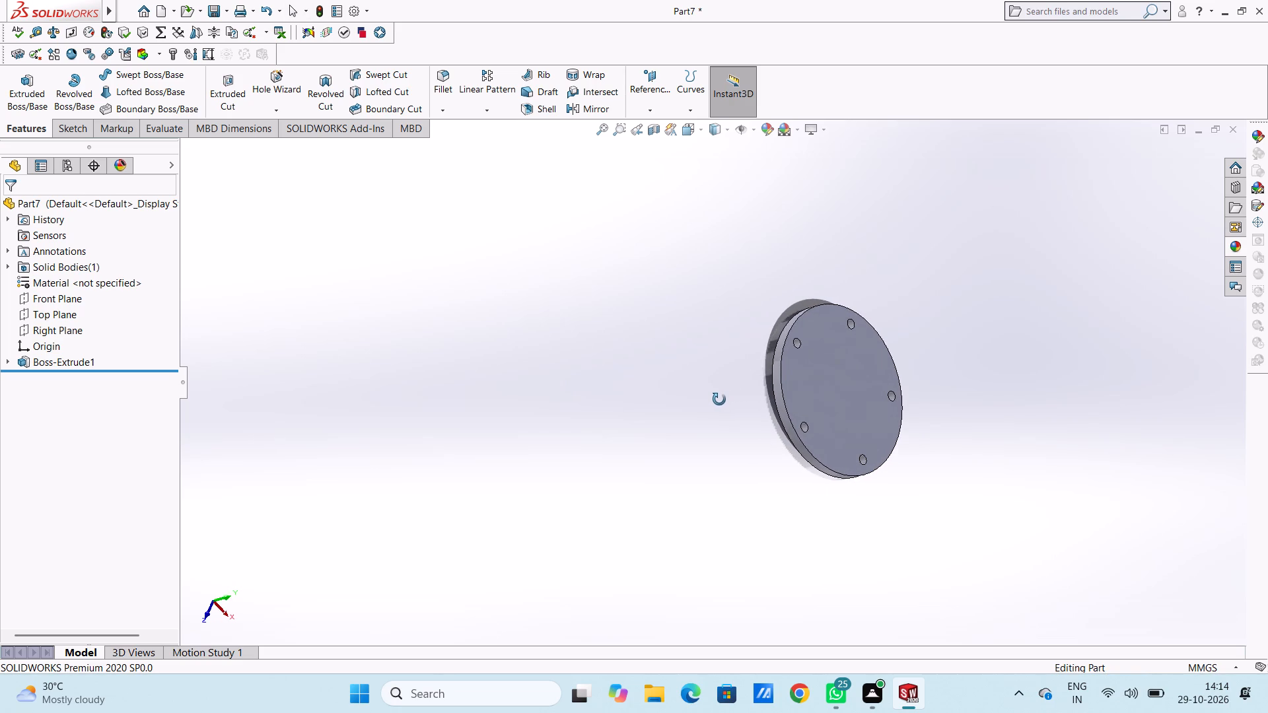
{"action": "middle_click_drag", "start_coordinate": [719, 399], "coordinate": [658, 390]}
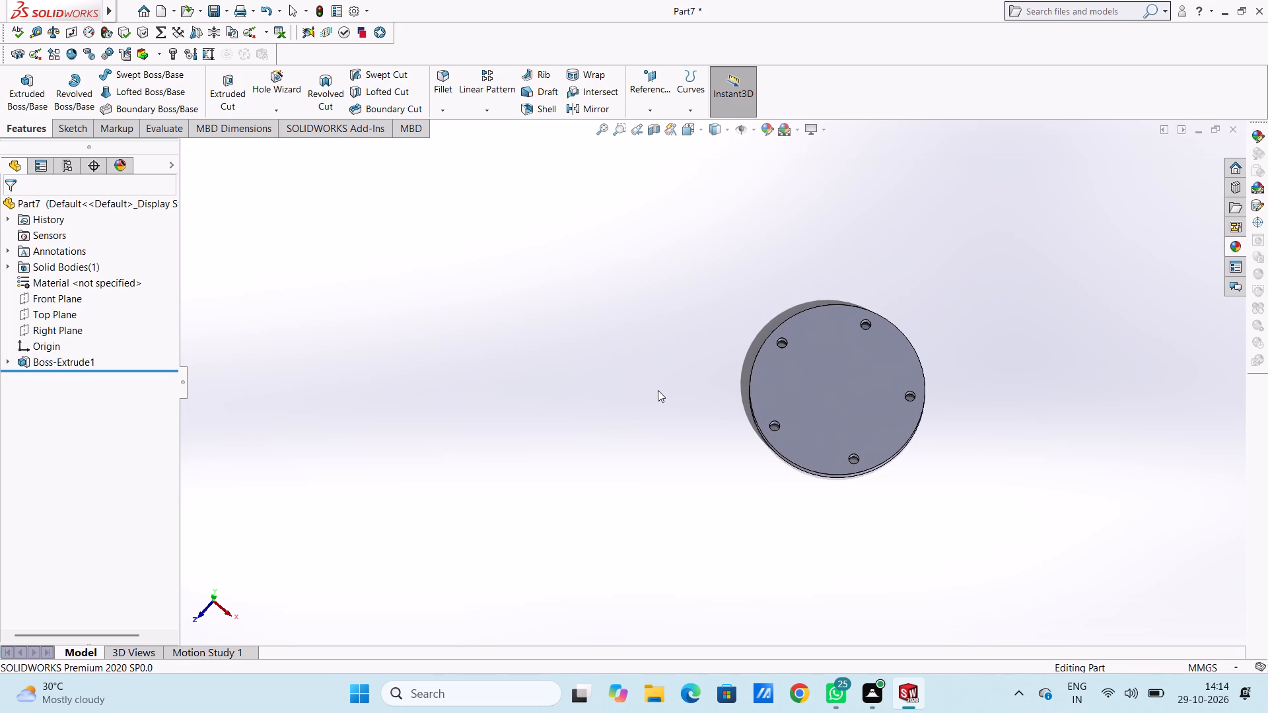
Show the disc in Top view and open a new sketch on its upper flat face.
{"action": "key", "text": "ctrl+5"}
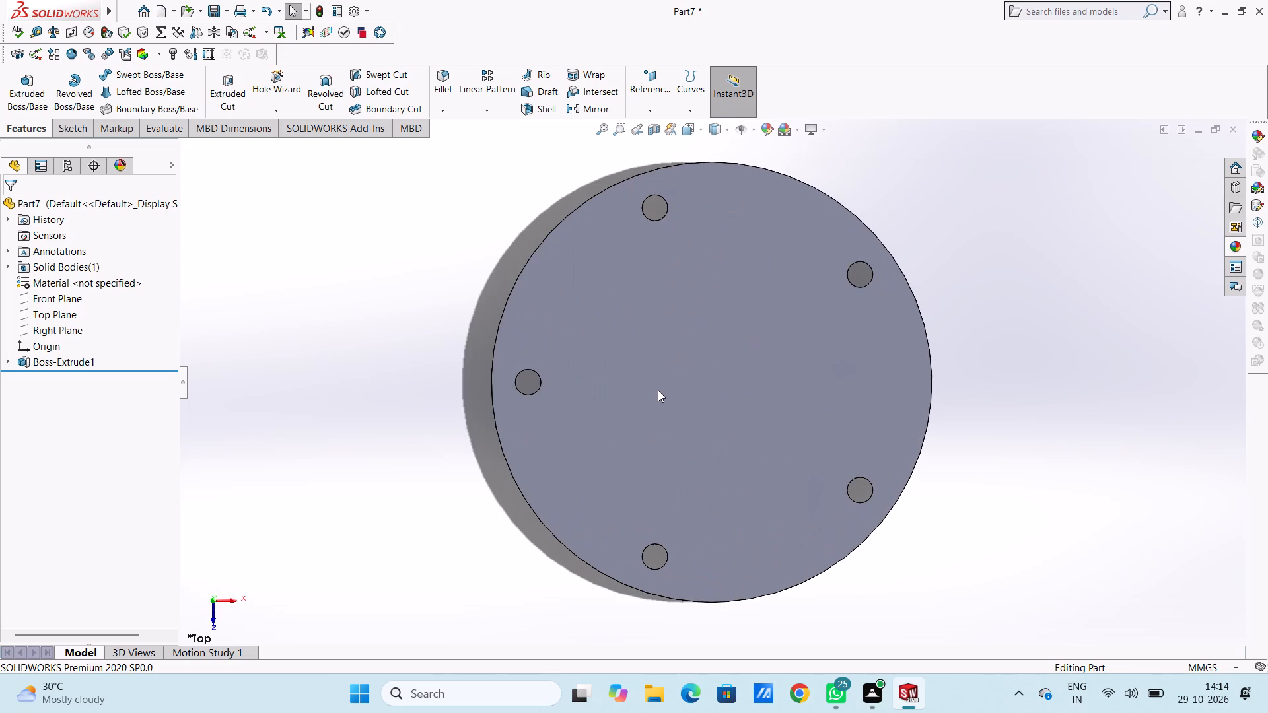
{"action": "scroll", "coordinate": [656, 366], "scroll_direction": "up", "scroll_amount": 2}
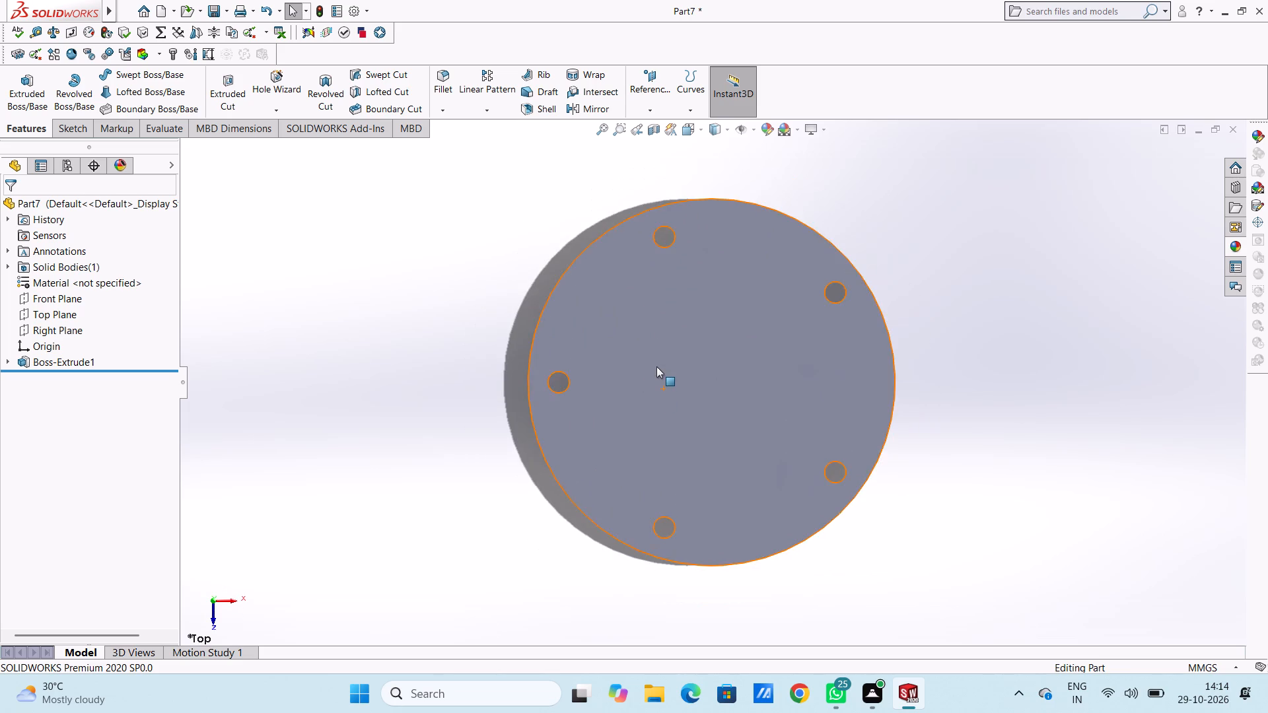
{"action": "left_click", "coordinate": [733, 371]}
{"action": "left_click", "coordinate": [789, 336]}
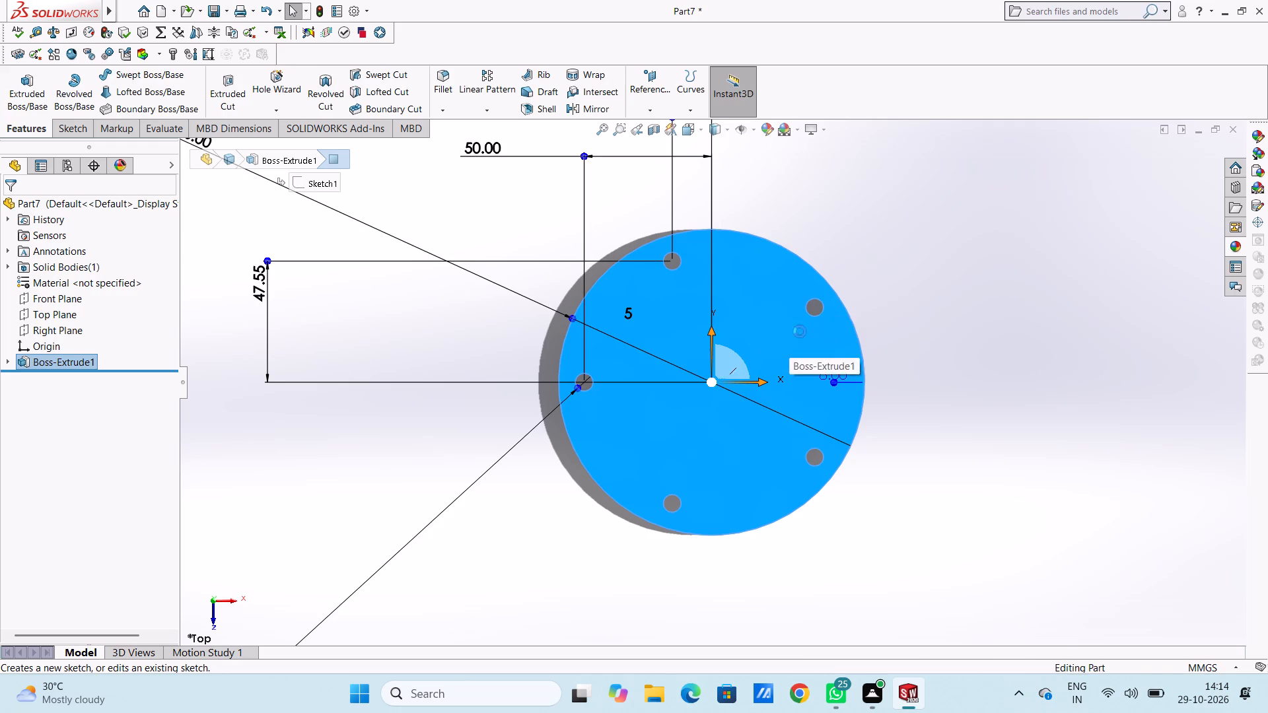
{"action": "left_click", "coordinate": [904, 290]}
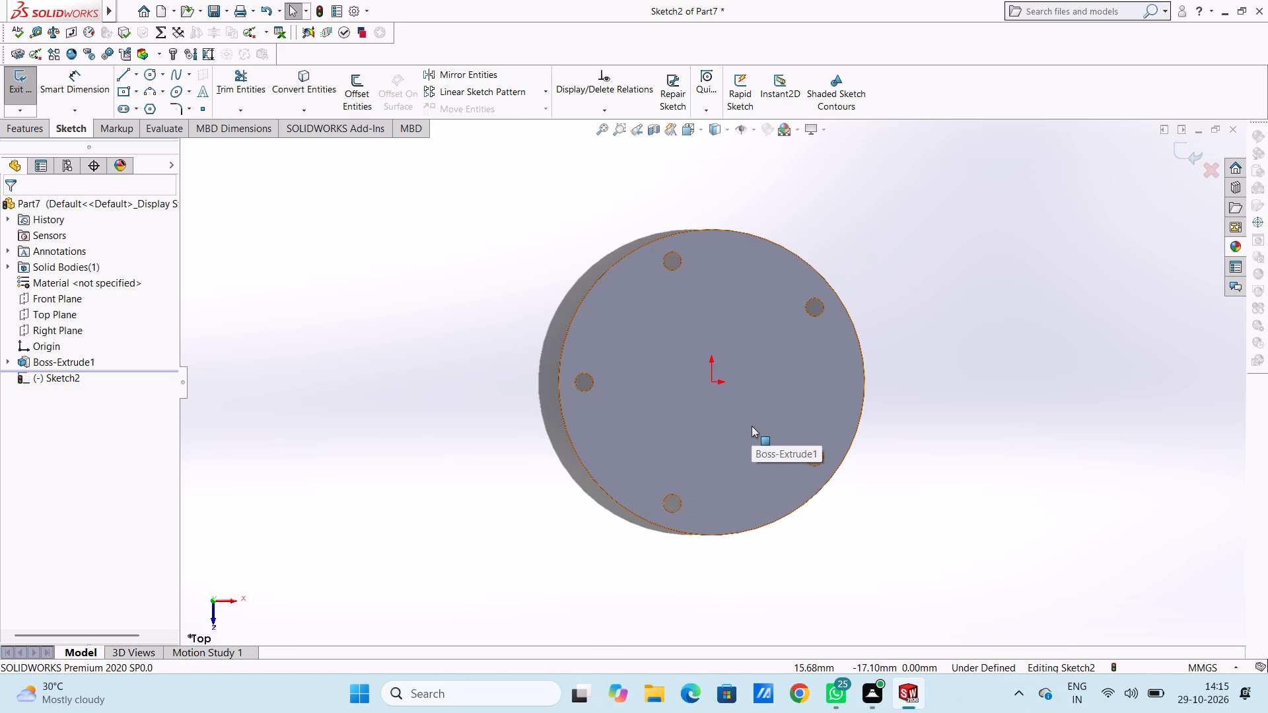
Draw a centre-based circle from the origin on the disc's upper face, inside the ring of holes.
{"action": "left_click", "coordinate": [151, 75]}
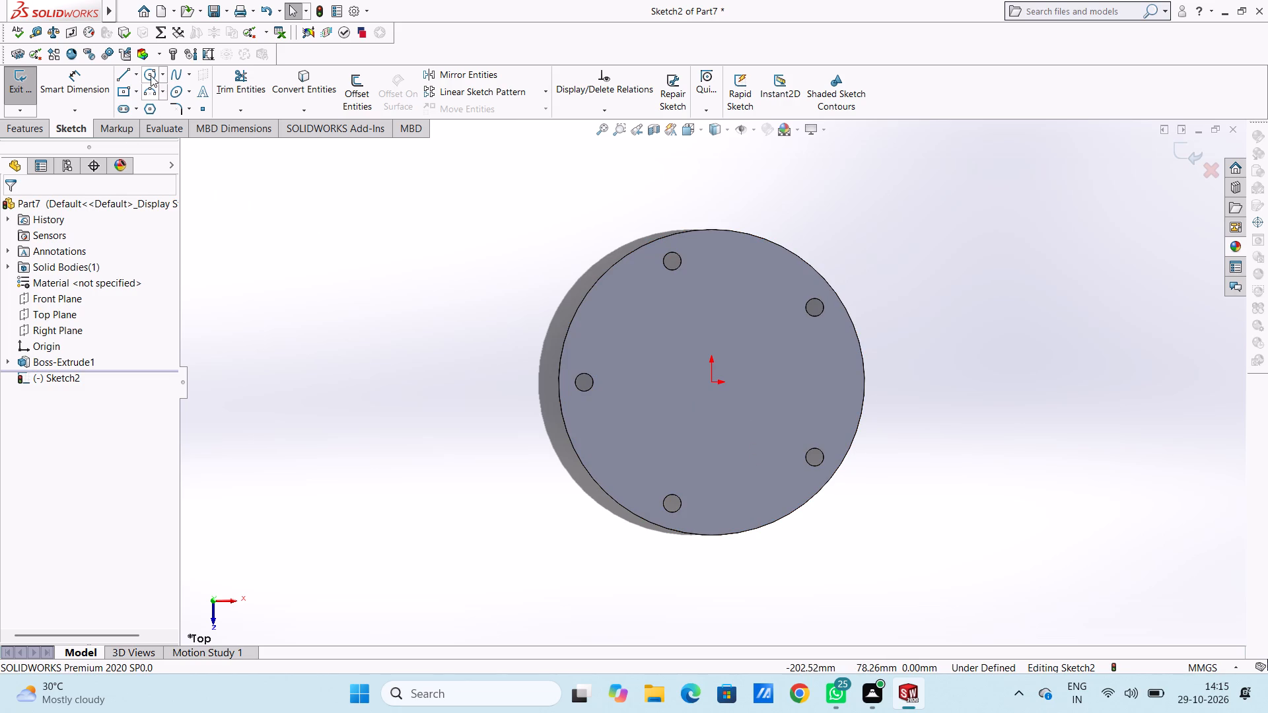
{"action": "left_click", "coordinate": [711, 384]}
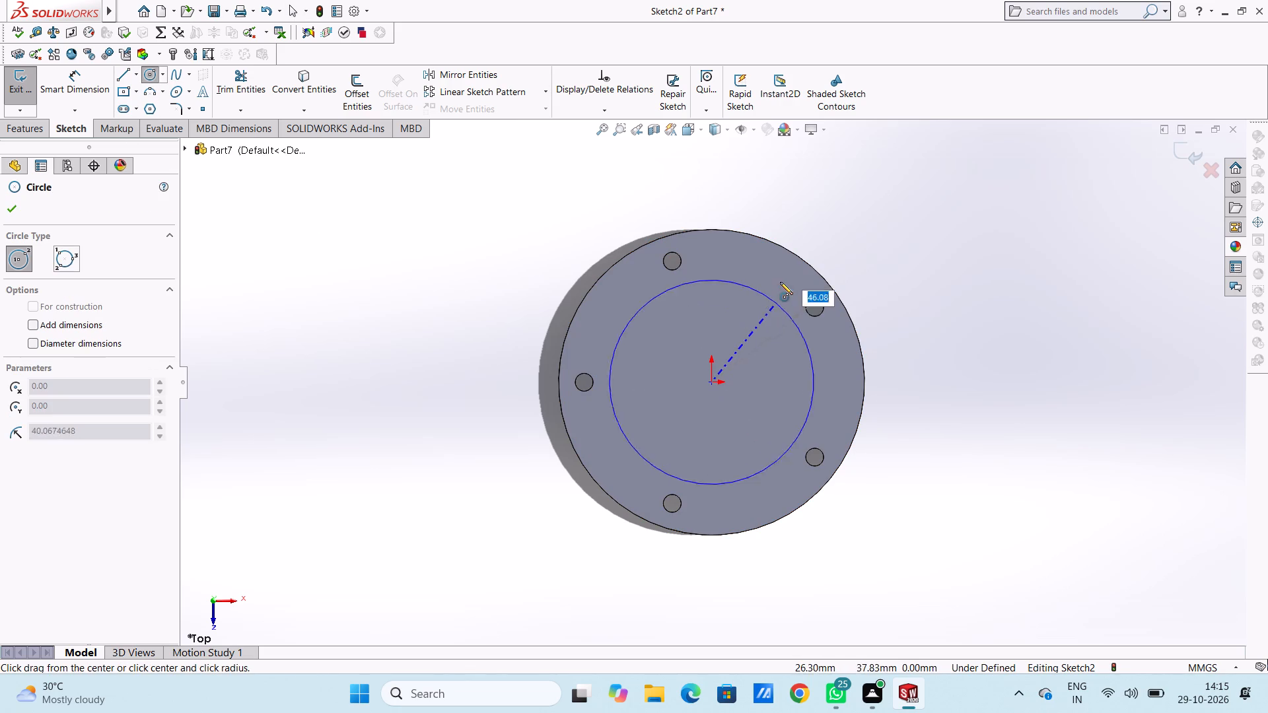
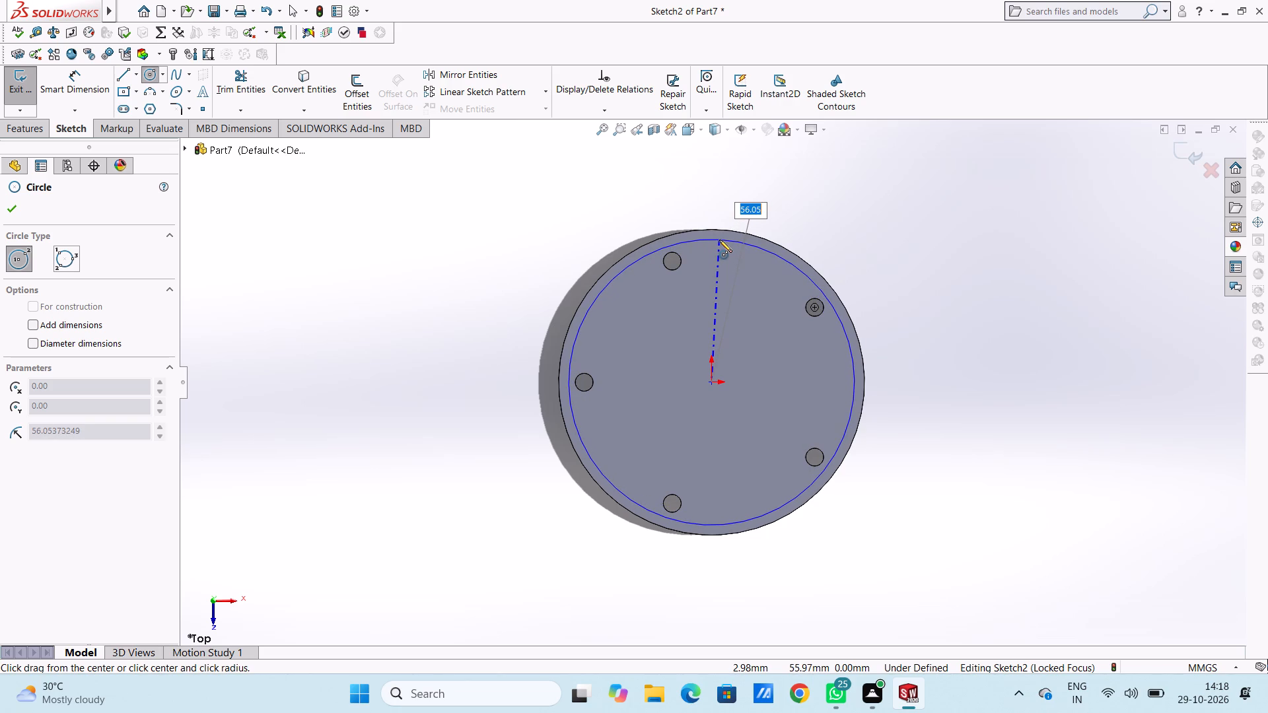
Set the radius of the circle centred on the origin to 56 mm and finish the circle.
{"action": "type", "text": "56"}
{"action": "key", "text": "Return"}
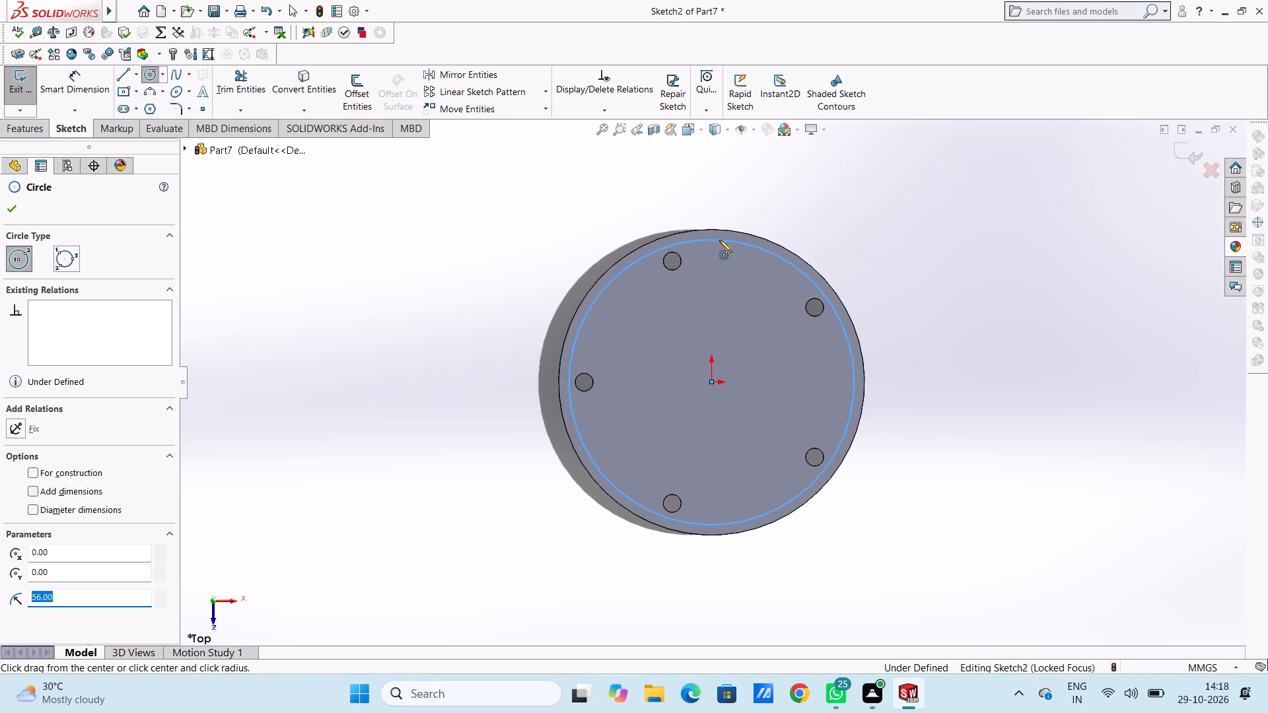
{"action": "left_click", "coordinate": [6, 205]}
{"action": "left_click", "coordinate": [239, 299]}
Add a diameter dimension to the large concentric circle, placed outside the disc, accepting its value.
{"action": "left_click", "coordinate": [88, 79]}
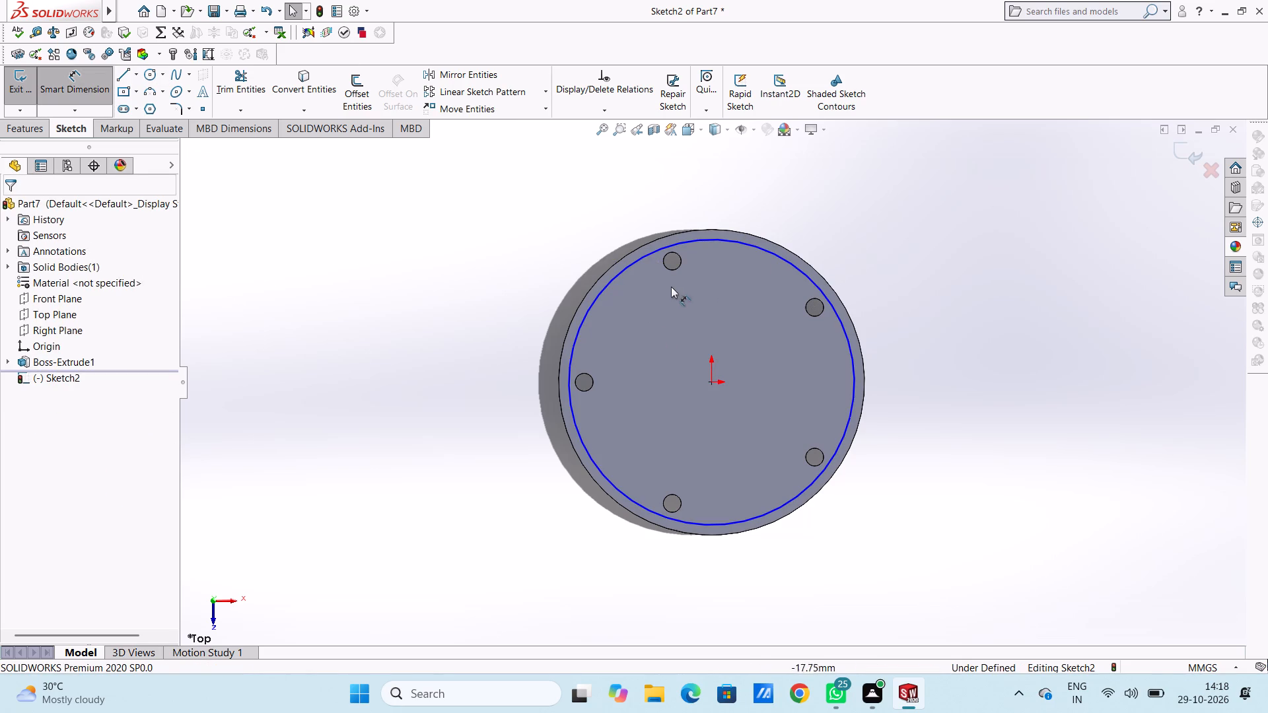
{"action": "left_click", "coordinate": [598, 295]}
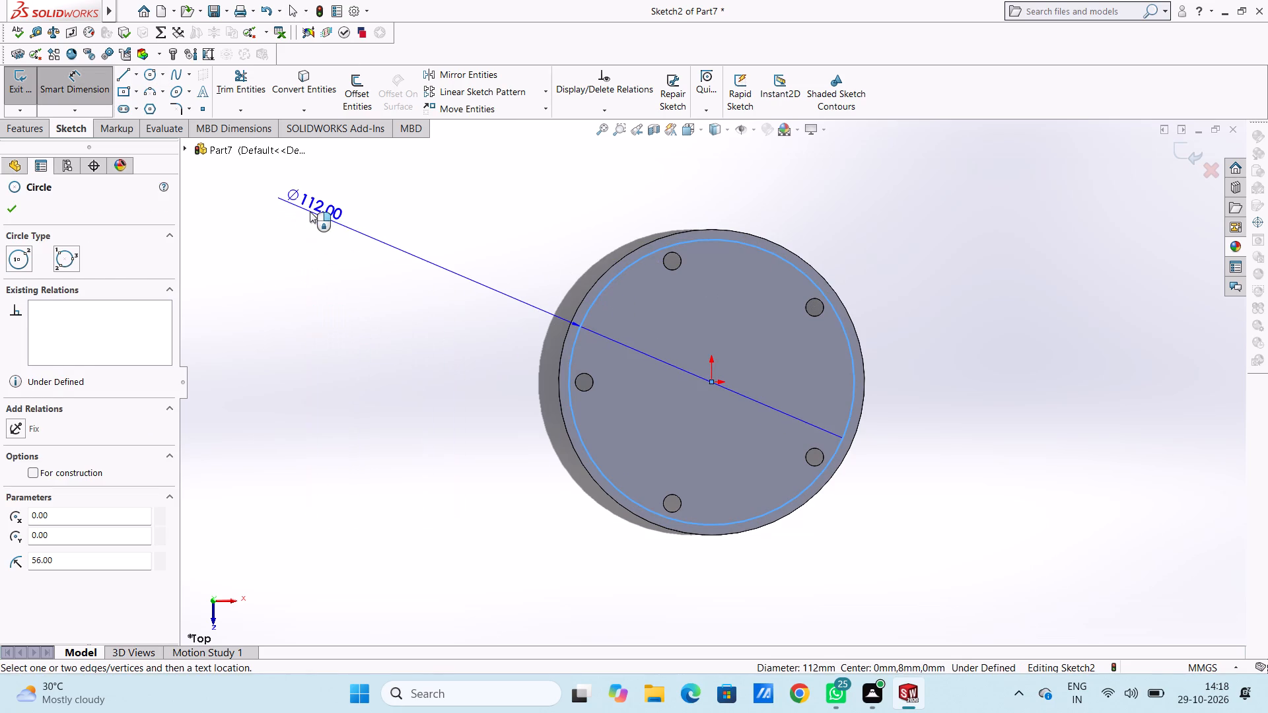
{"action": "left_click", "coordinate": [310, 211]}
{"action": "left_click", "coordinate": [258, 199]}
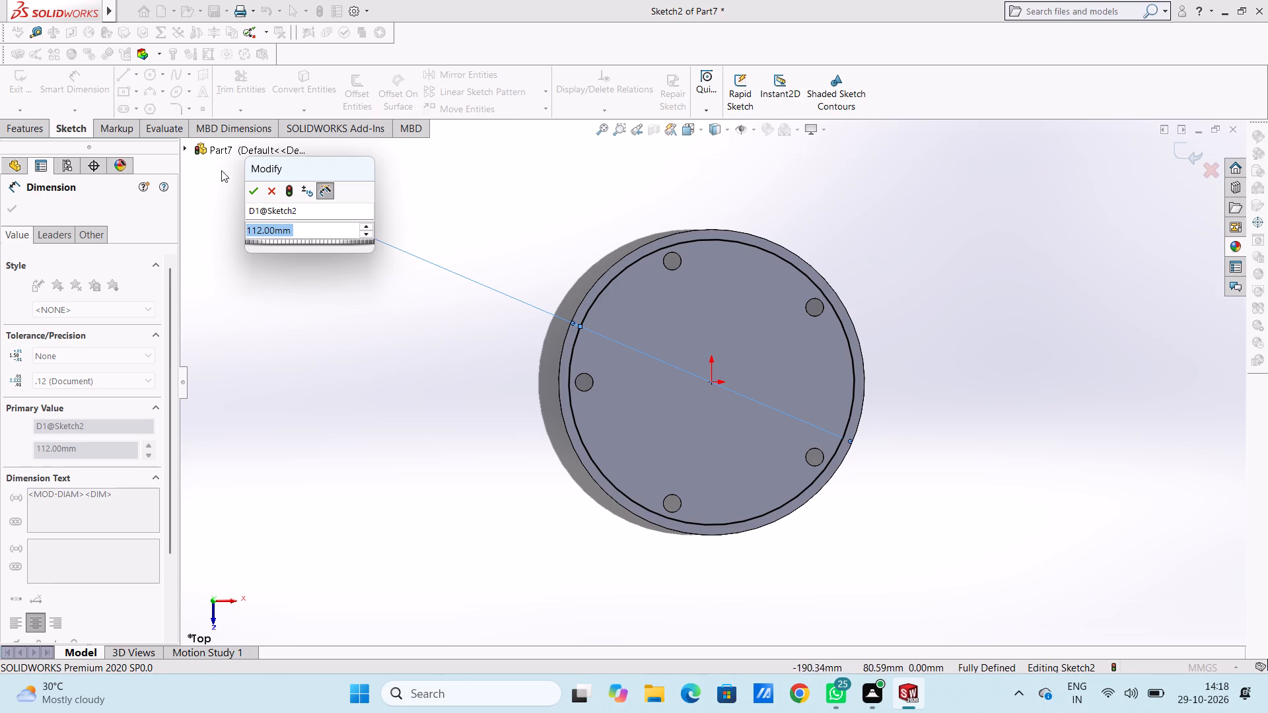
{"action": "left_click", "coordinate": [250, 191]}
{"action": "left_click", "coordinate": [345, 326]}
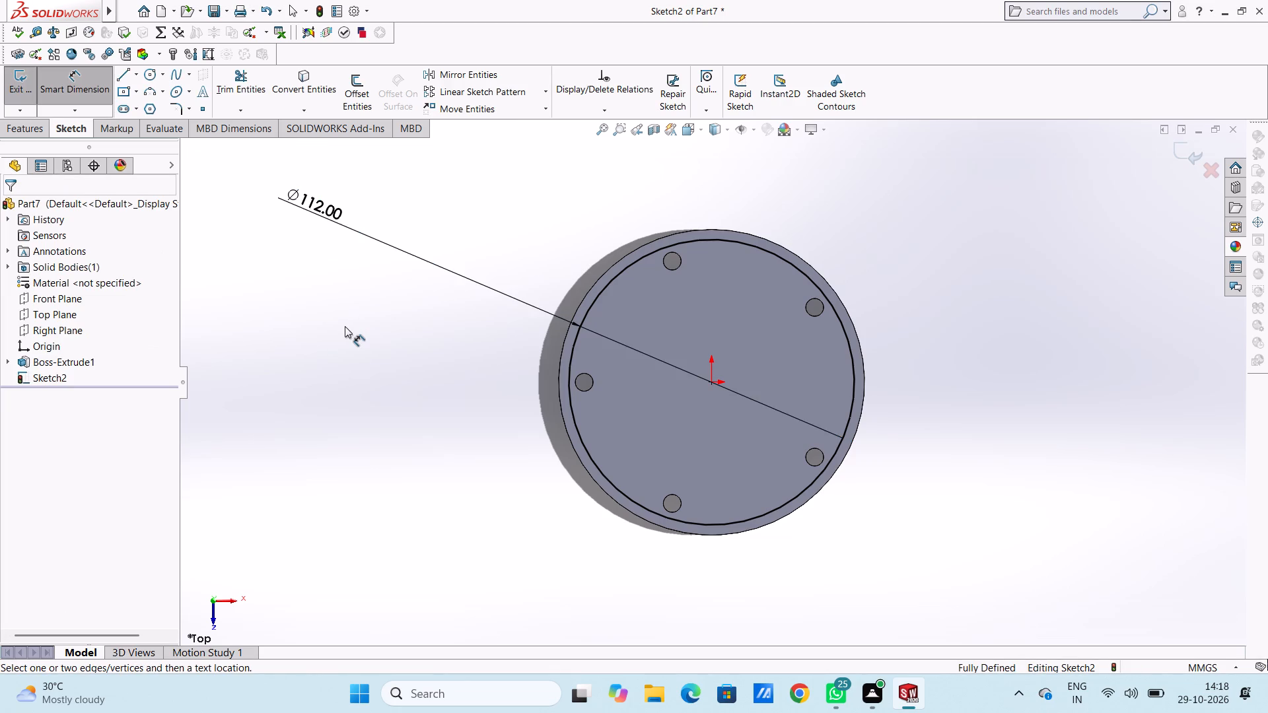
Draw a circle of 9 mm radius concentric with the hole lying on the negative X side of the origin.
{"action": "scroll", "coordinate": [345, 326], "scroll_direction": "up", "scroll_amount": 5}
{"action": "scroll", "coordinate": [724, 419], "scroll_direction": "down", "scroll_amount": 2}
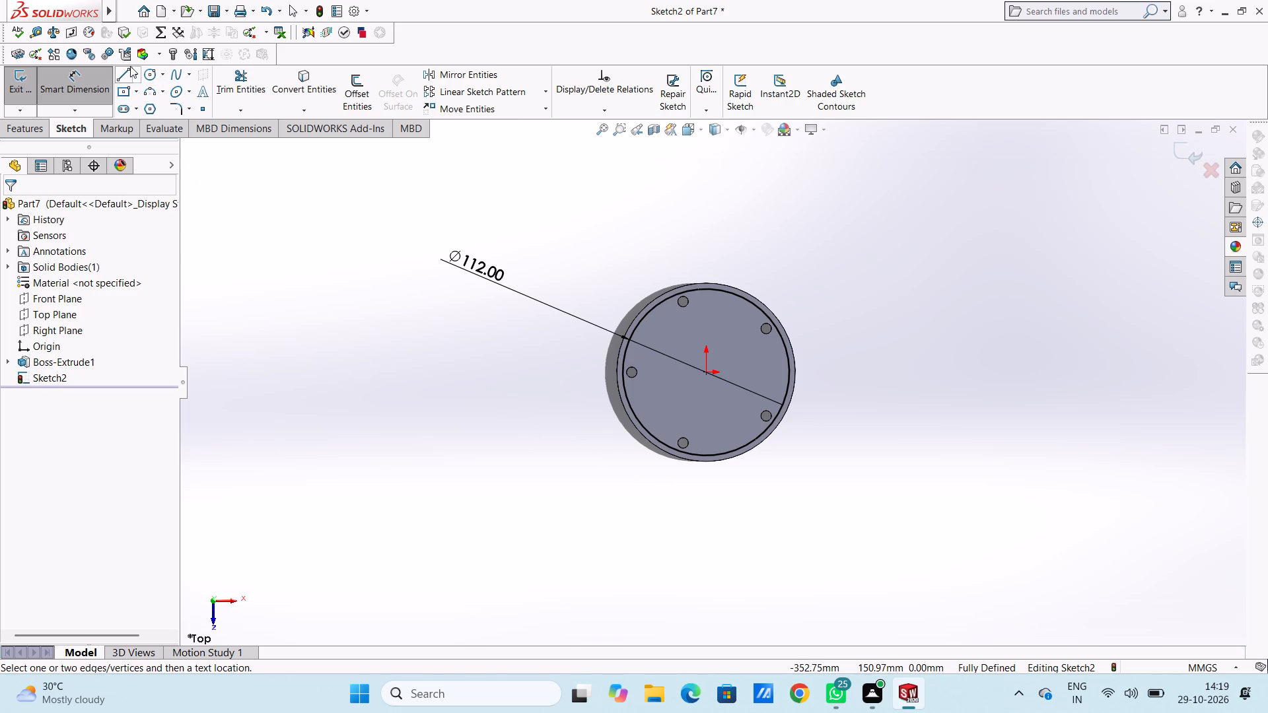
{"action": "left_click", "coordinate": [153, 81]}
{"action": "scroll", "coordinate": [695, 379], "scroll_direction": "down", "scroll_amount": 4}
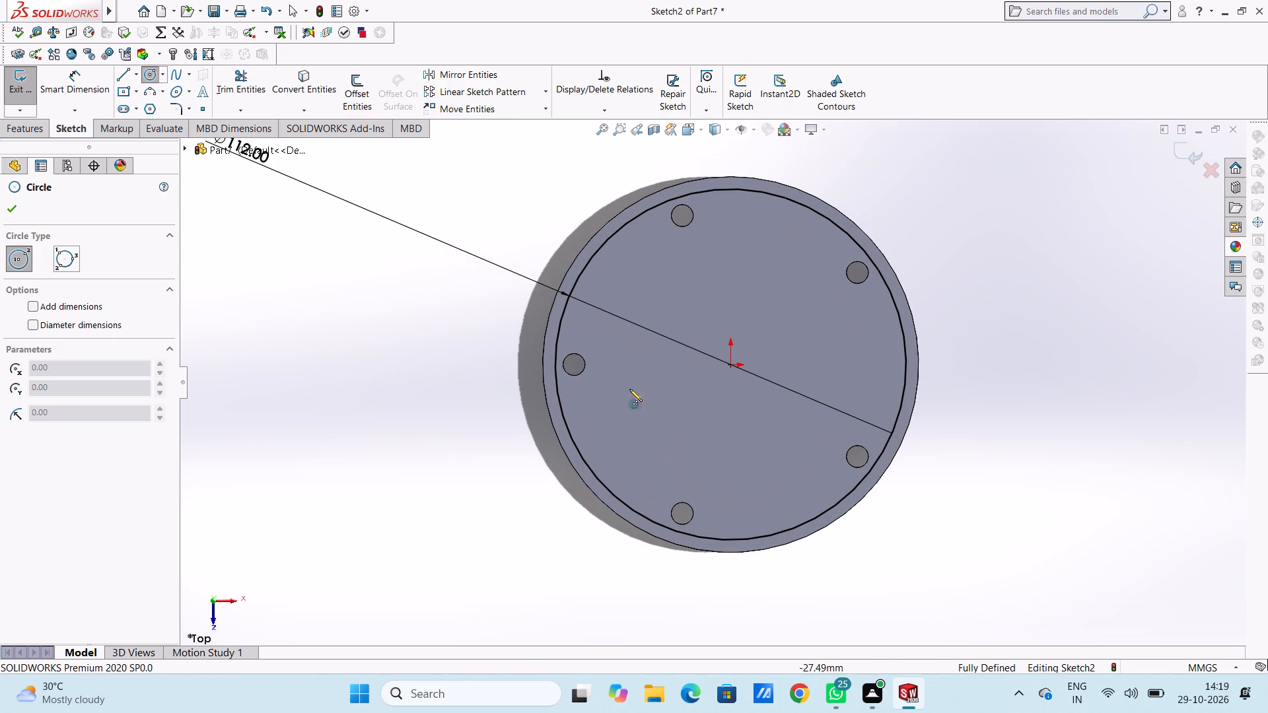
{"action": "left_click", "coordinate": [574, 365]}
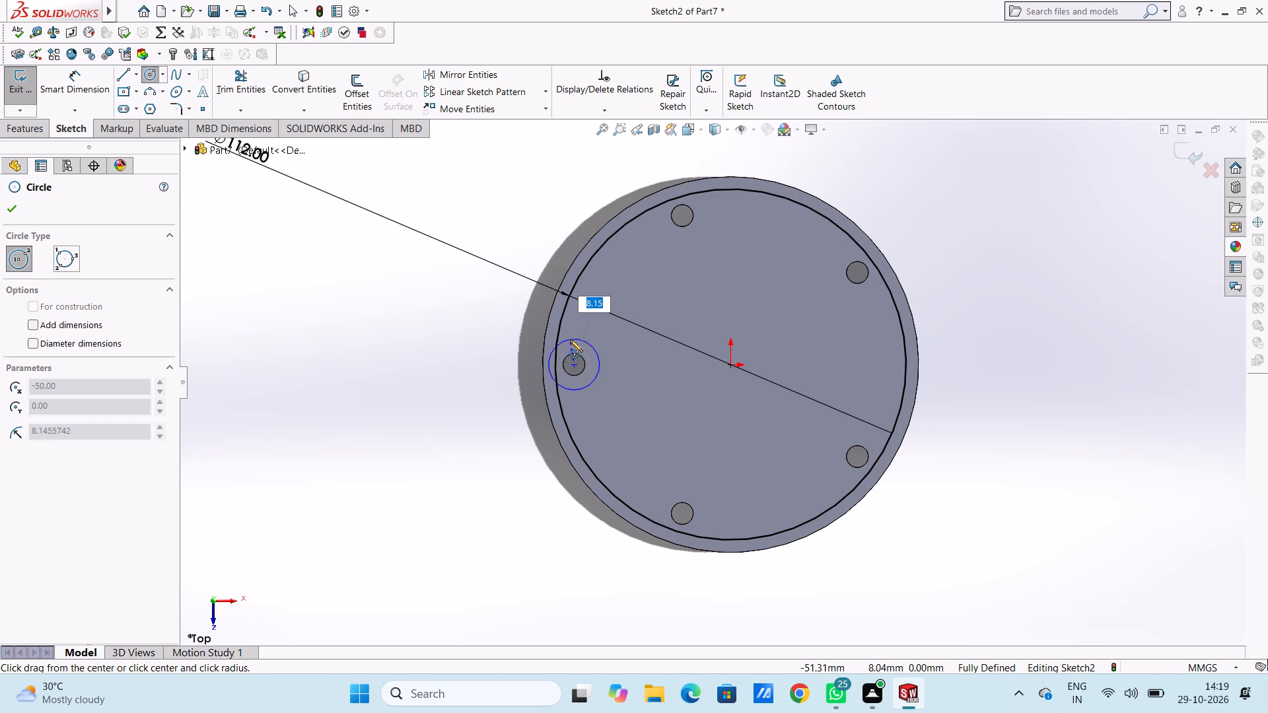
{"action": "key", "text": "9"}
{"action": "key", "text": "Return"}
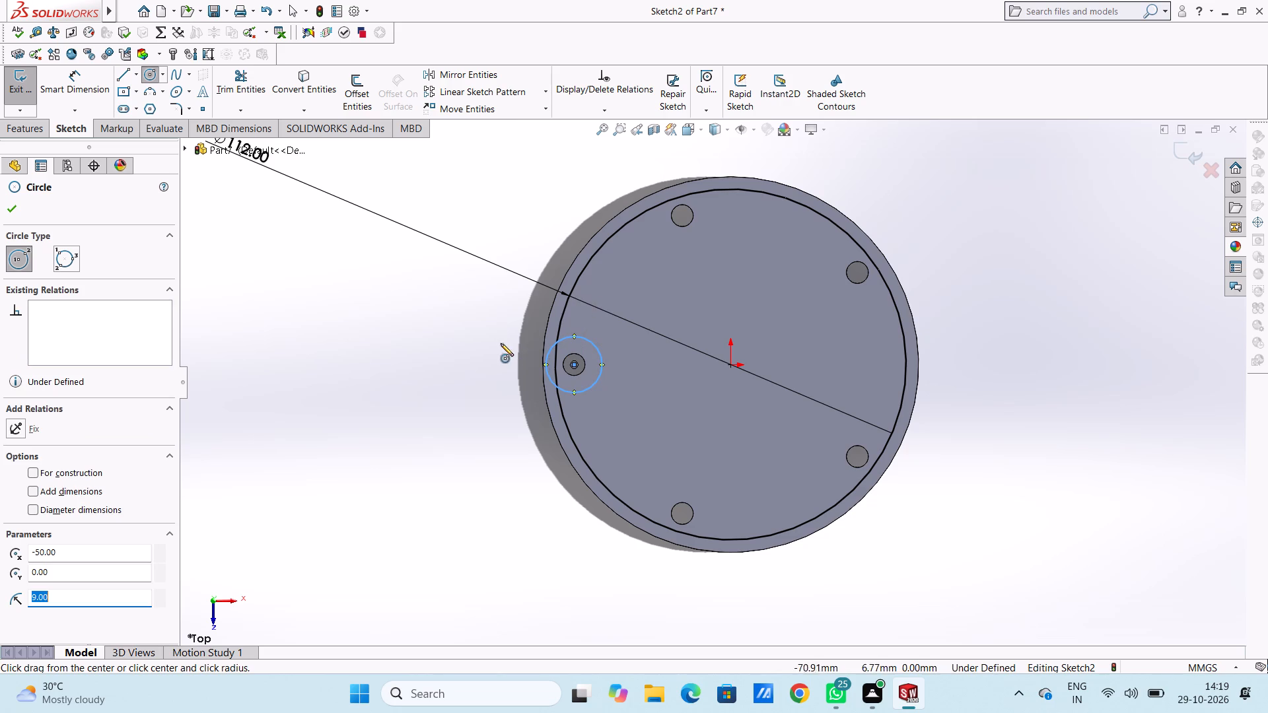
{"action": "left_click", "coordinate": [11, 214]}
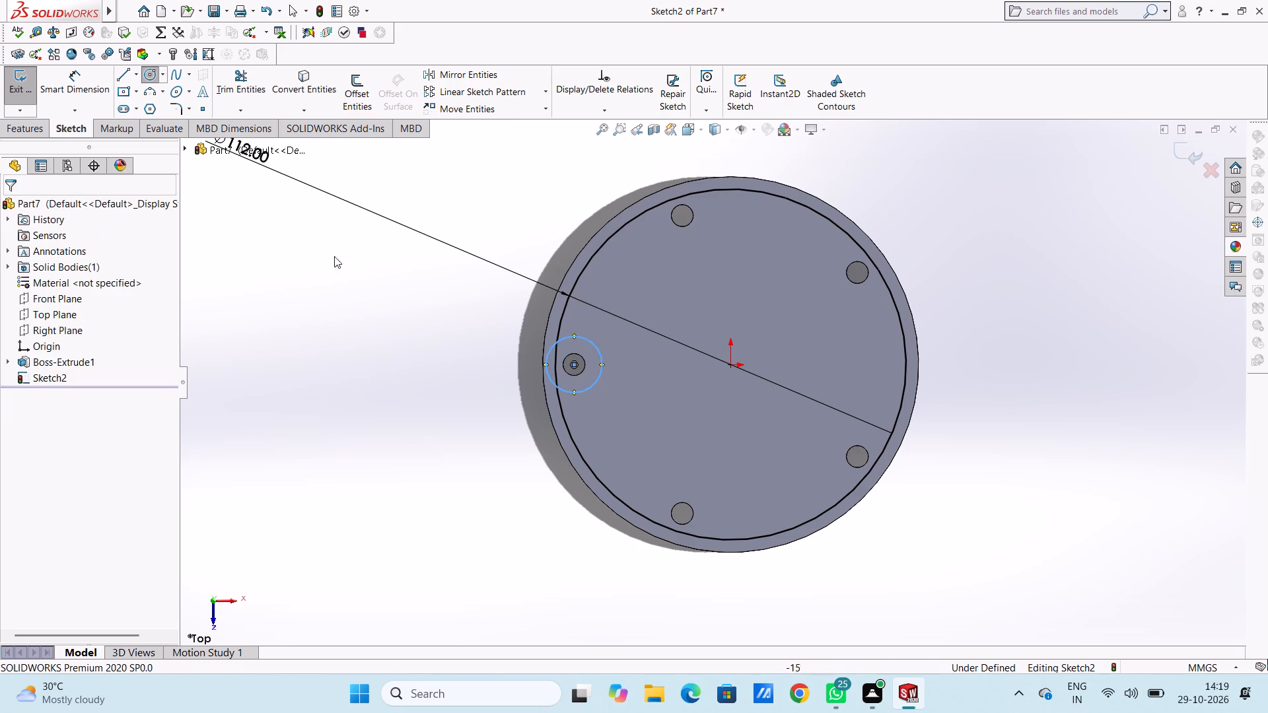
{"action": "left_click", "coordinate": [408, 317]}
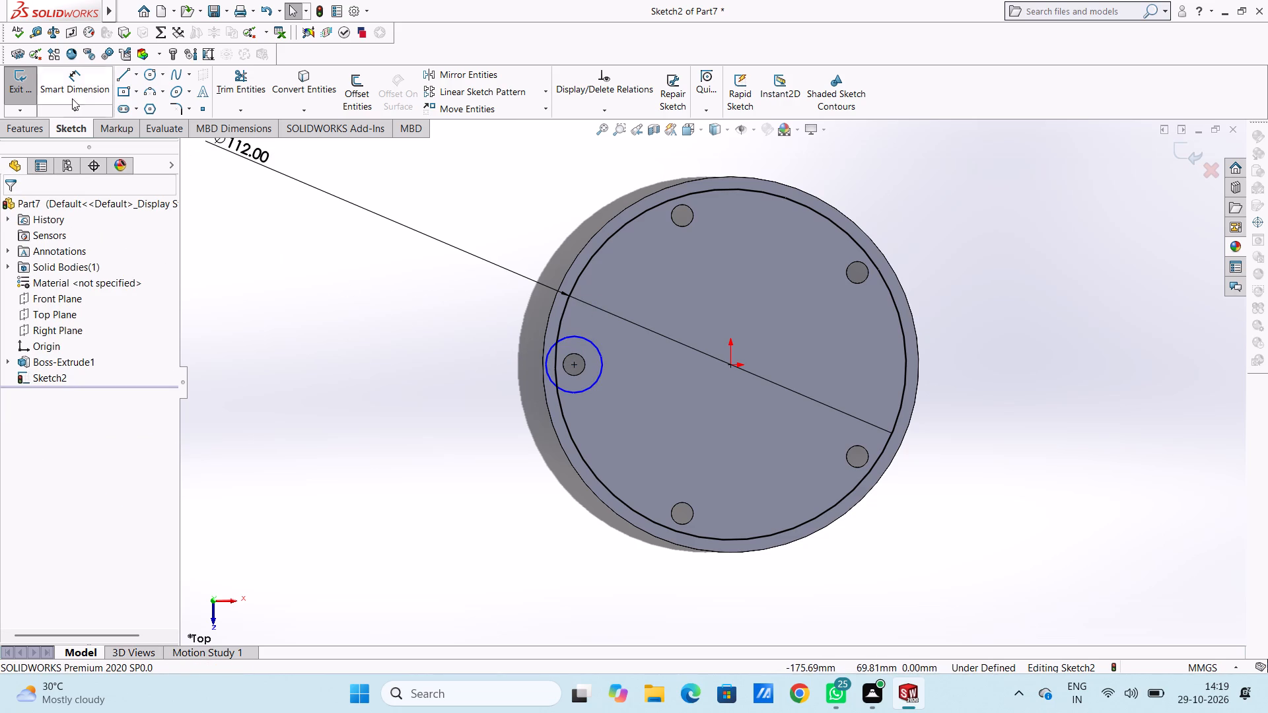
Add a diameter dimension to the small circle around the hole, placed outside the disc, accepting its value.
{"action": "left_click", "coordinate": [75, 81]}
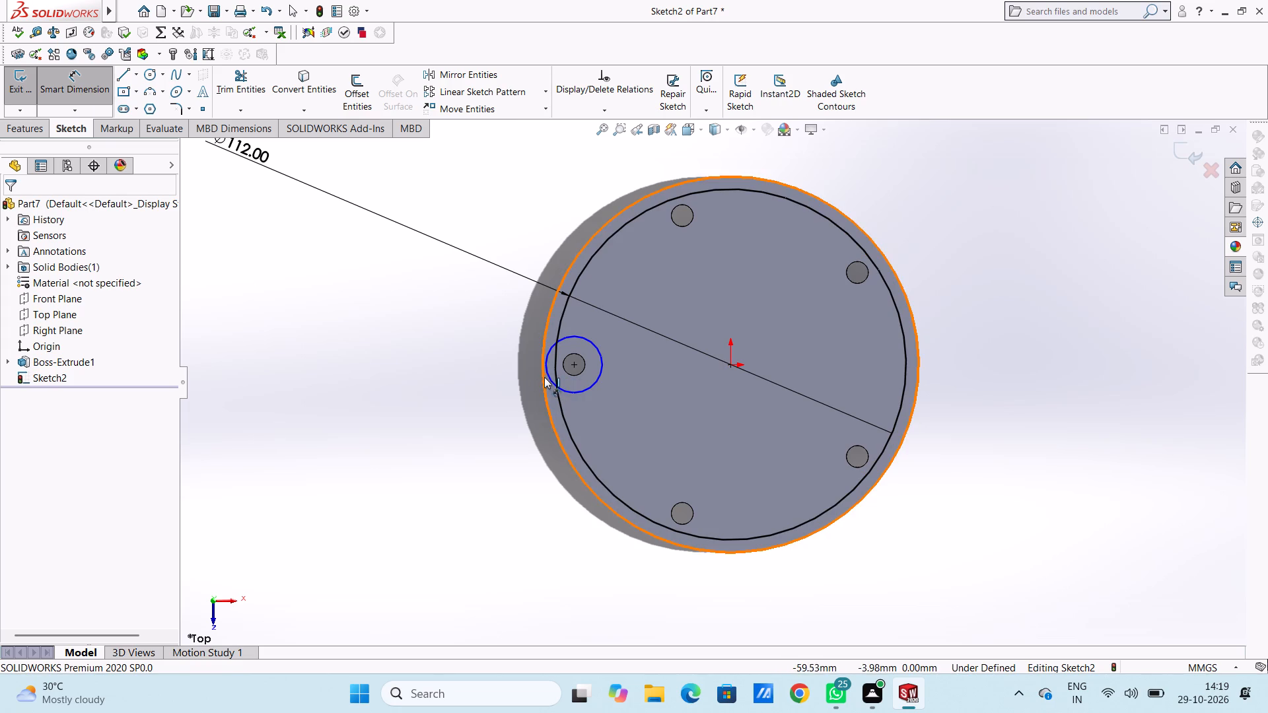
{"action": "left_click", "coordinate": [547, 378]}
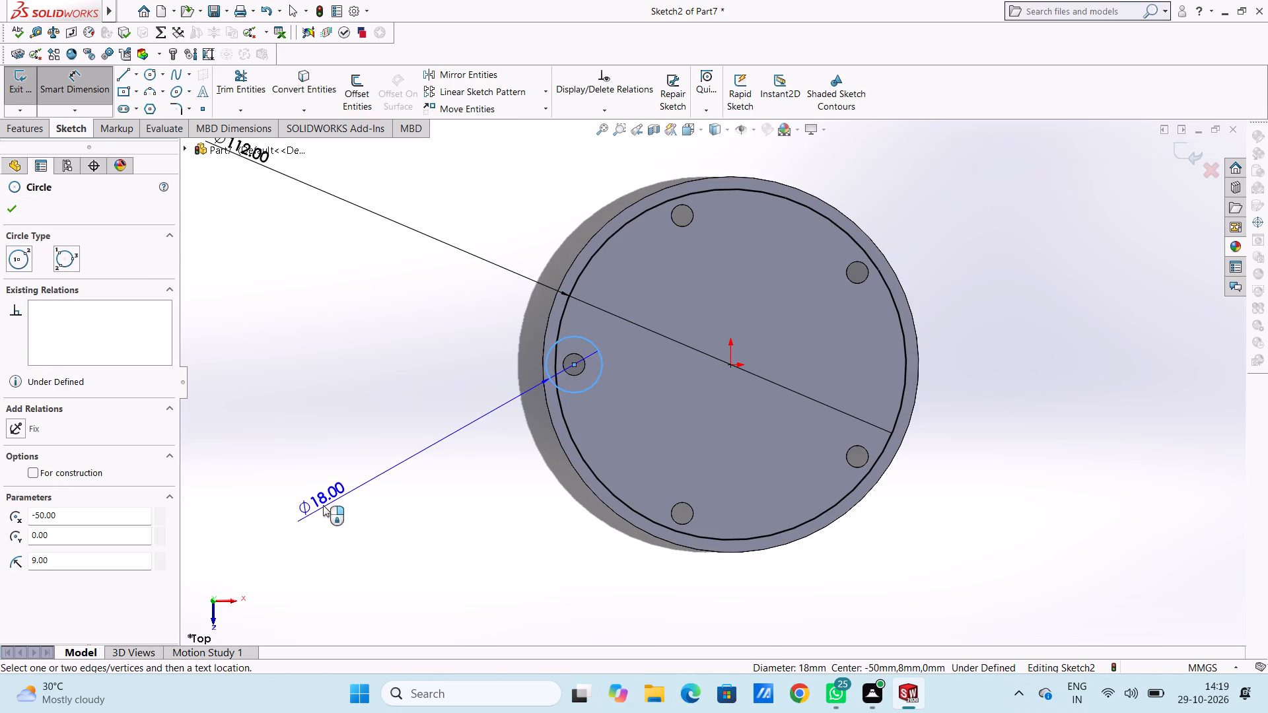
{"action": "left_click", "coordinate": [323, 506]}
{"action": "left_click", "coordinate": [265, 483]}
{"action": "left_click", "coordinate": [279, 465]}
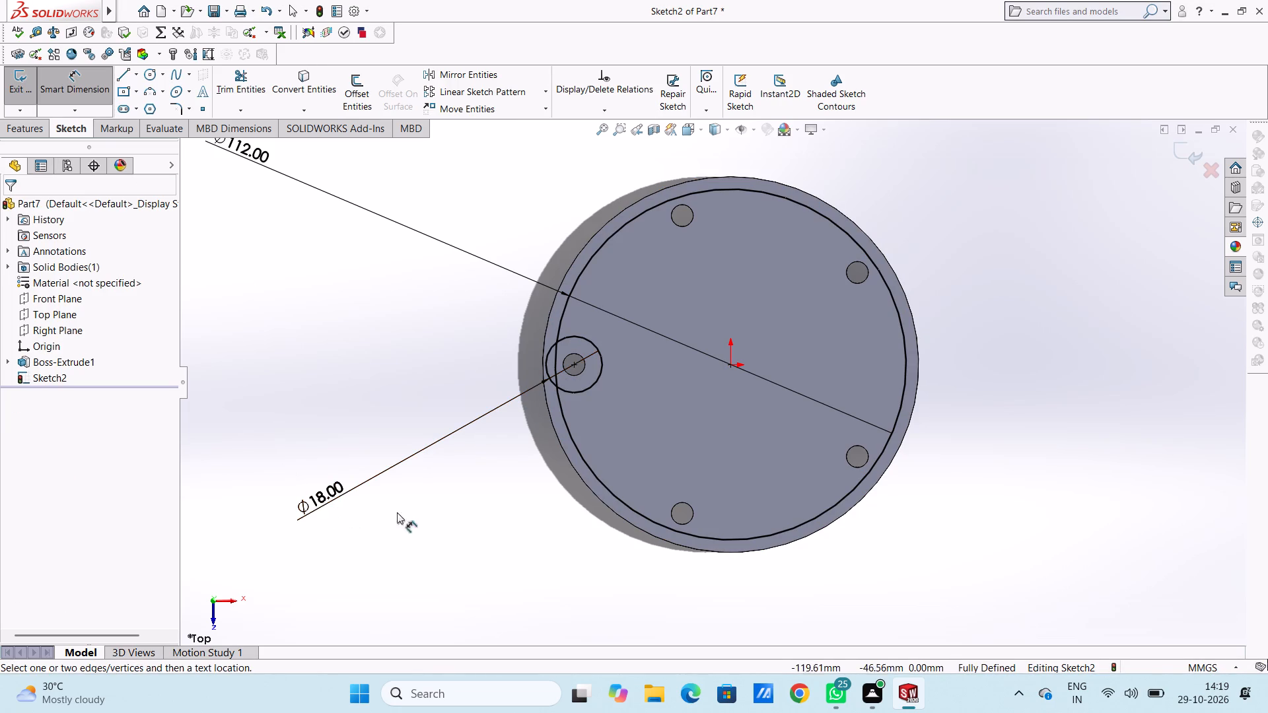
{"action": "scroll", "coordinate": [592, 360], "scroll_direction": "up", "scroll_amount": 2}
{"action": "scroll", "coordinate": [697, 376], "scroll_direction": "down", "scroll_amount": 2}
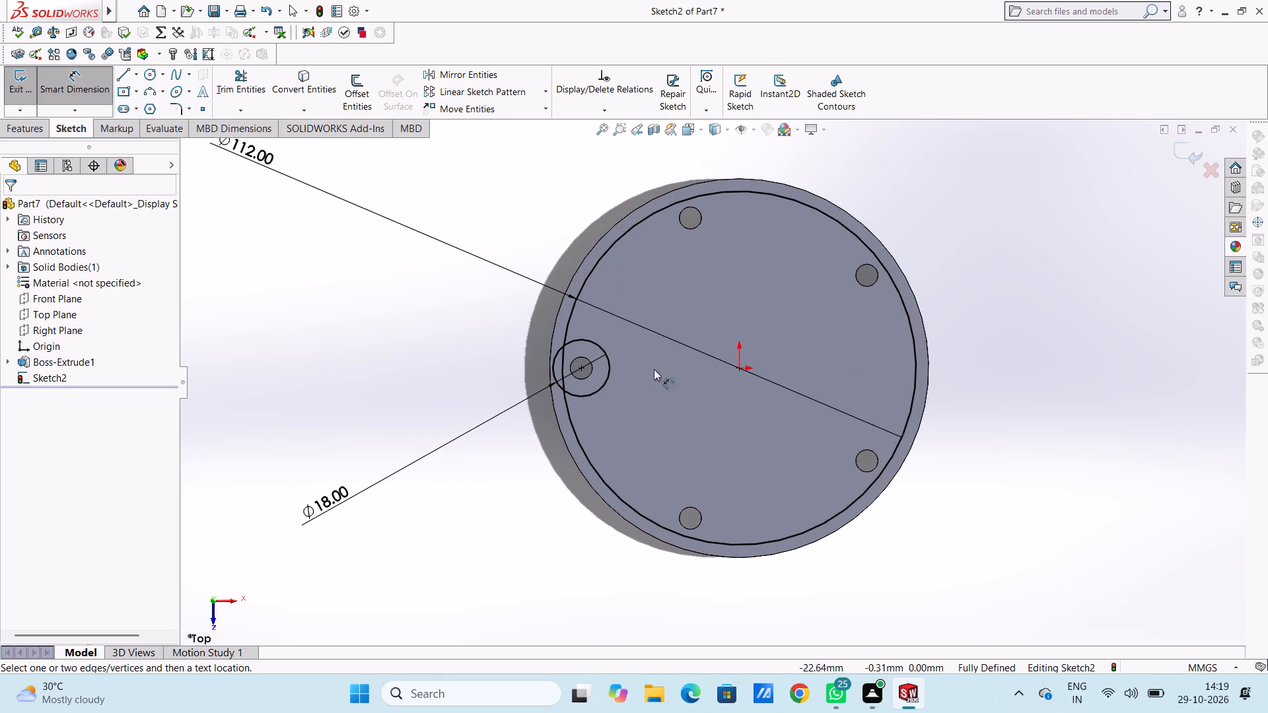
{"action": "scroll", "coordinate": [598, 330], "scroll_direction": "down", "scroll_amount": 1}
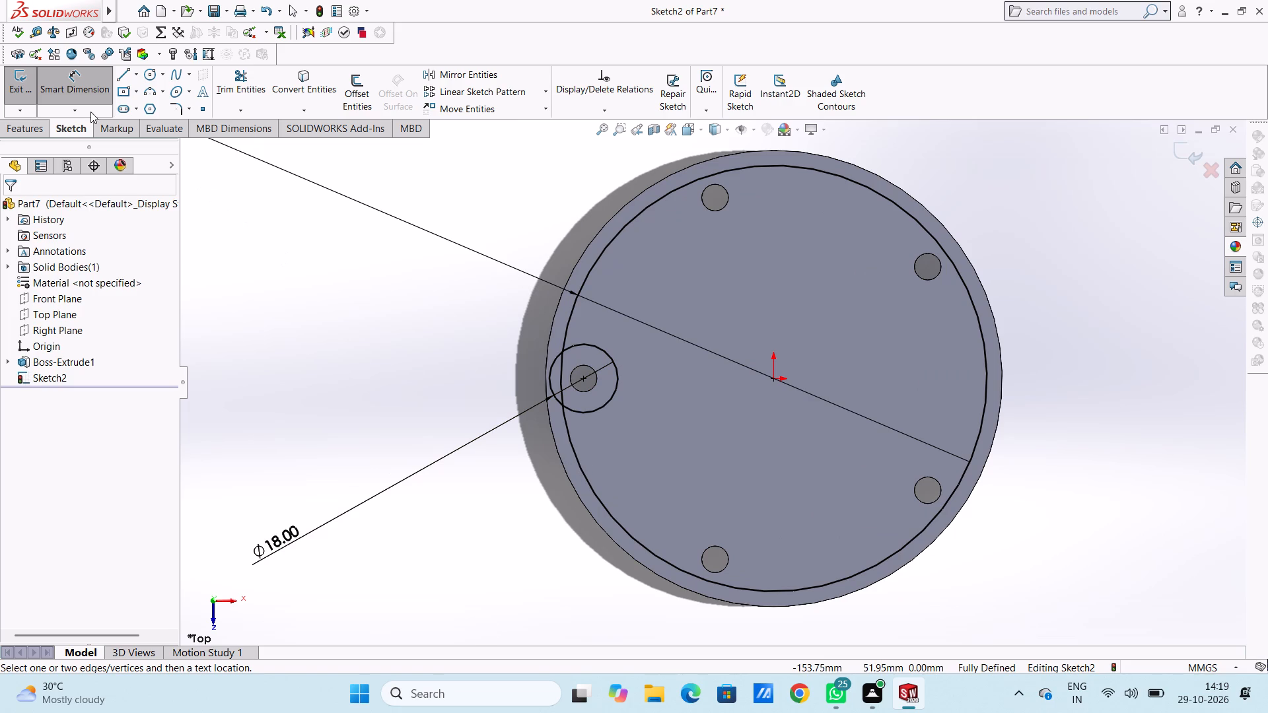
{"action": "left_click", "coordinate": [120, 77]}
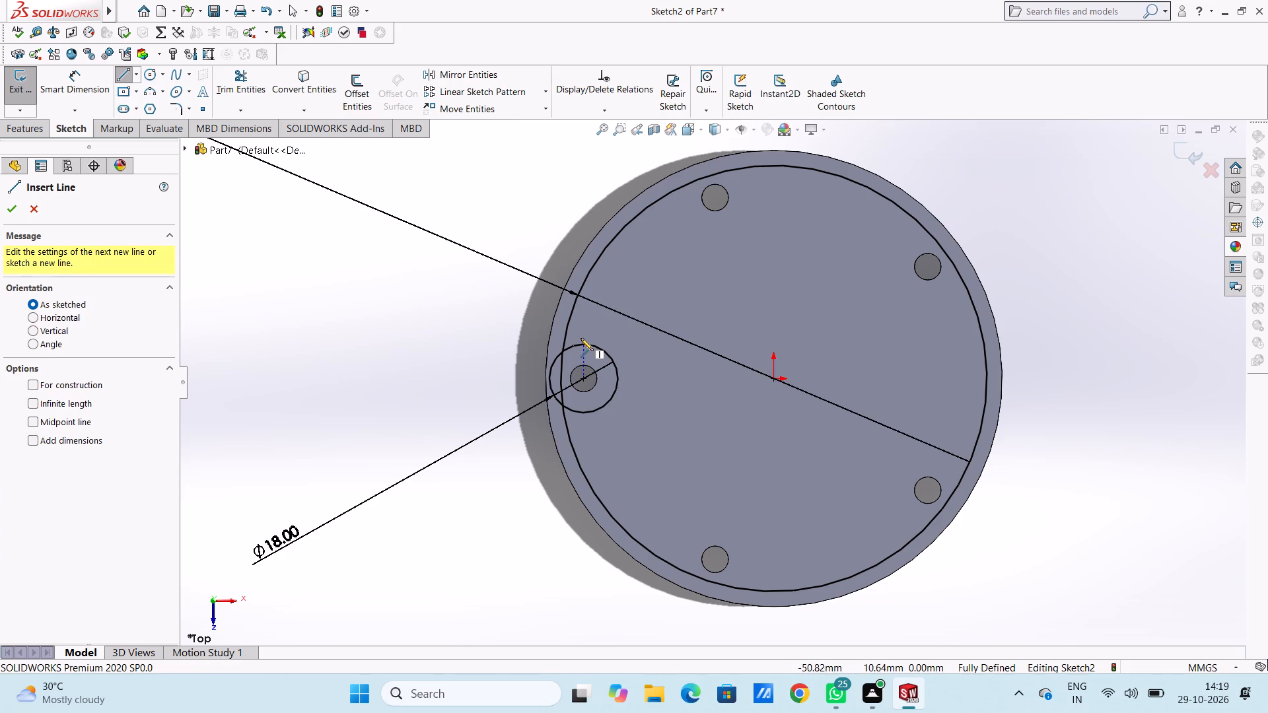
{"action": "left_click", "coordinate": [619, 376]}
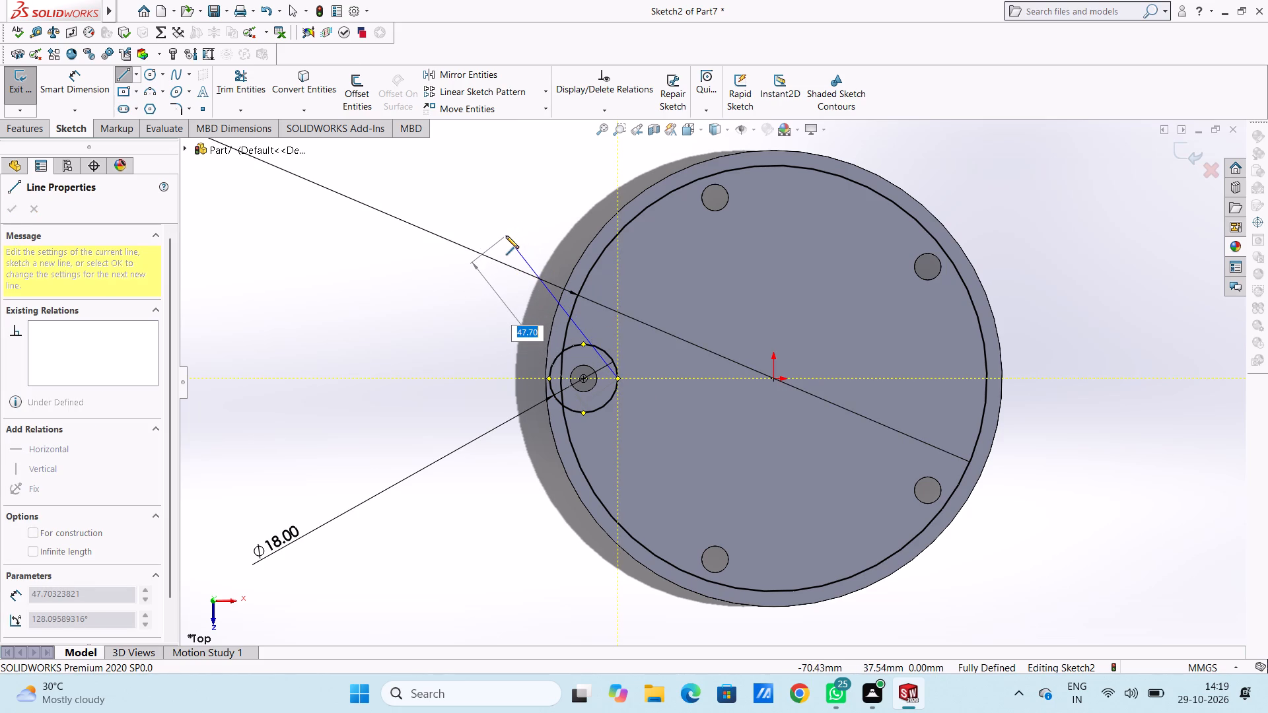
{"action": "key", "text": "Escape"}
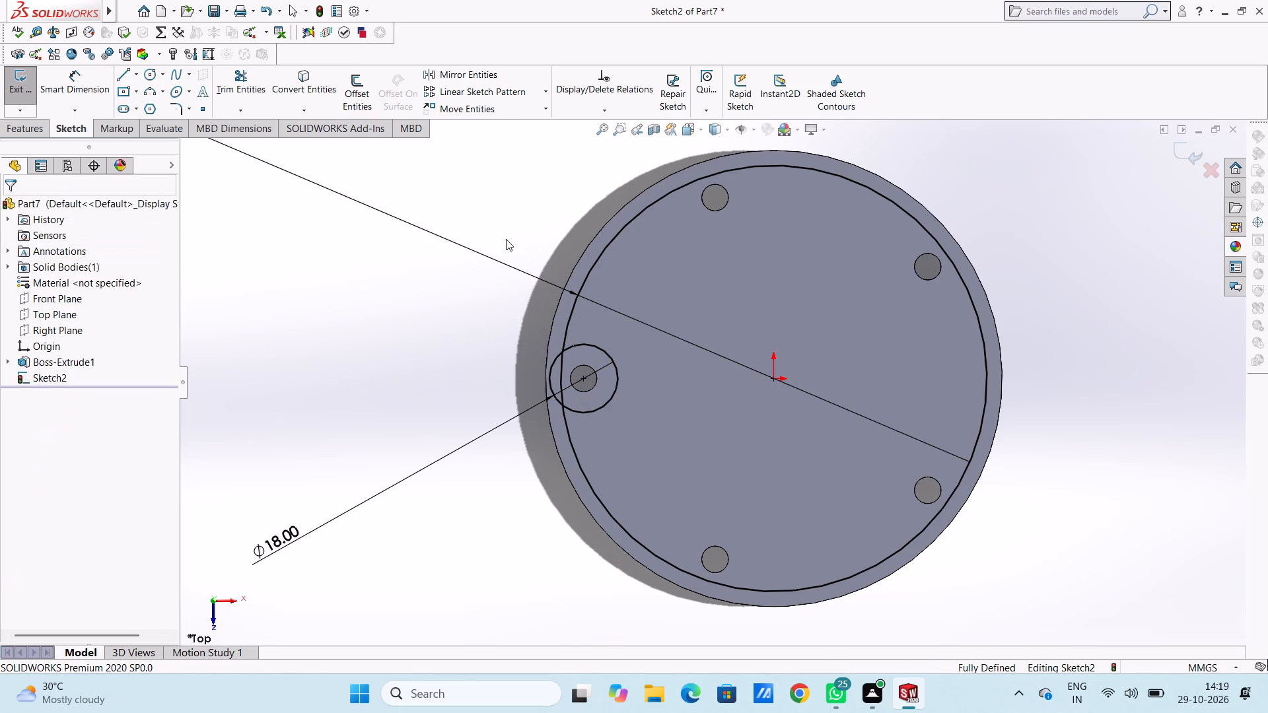
Draw a slanted line about 48 mm long from the small circle's top quadrant point outward beyond the disc's edge.
{"action": "left_click", "coordinate": [126, 77]}
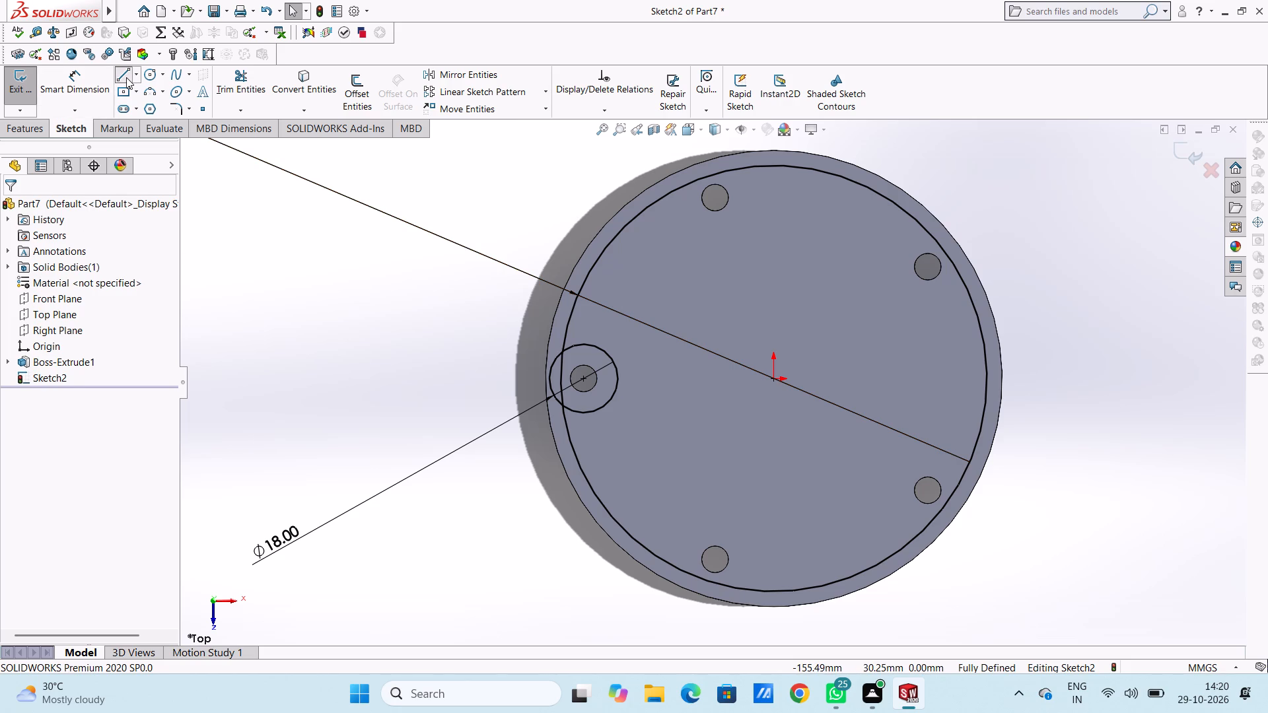
{"action": "left_click", "coordinate": [582, 344]}
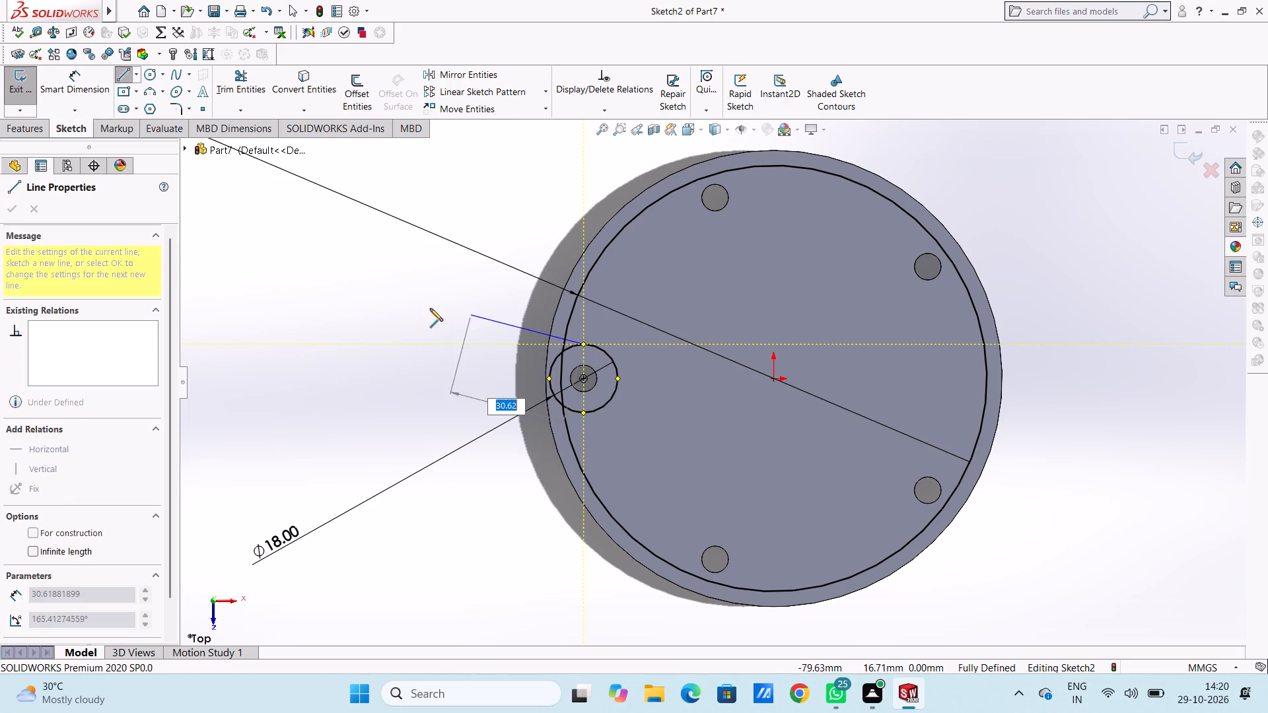
{"action": "left_click", "coordinate": [413, 279]}
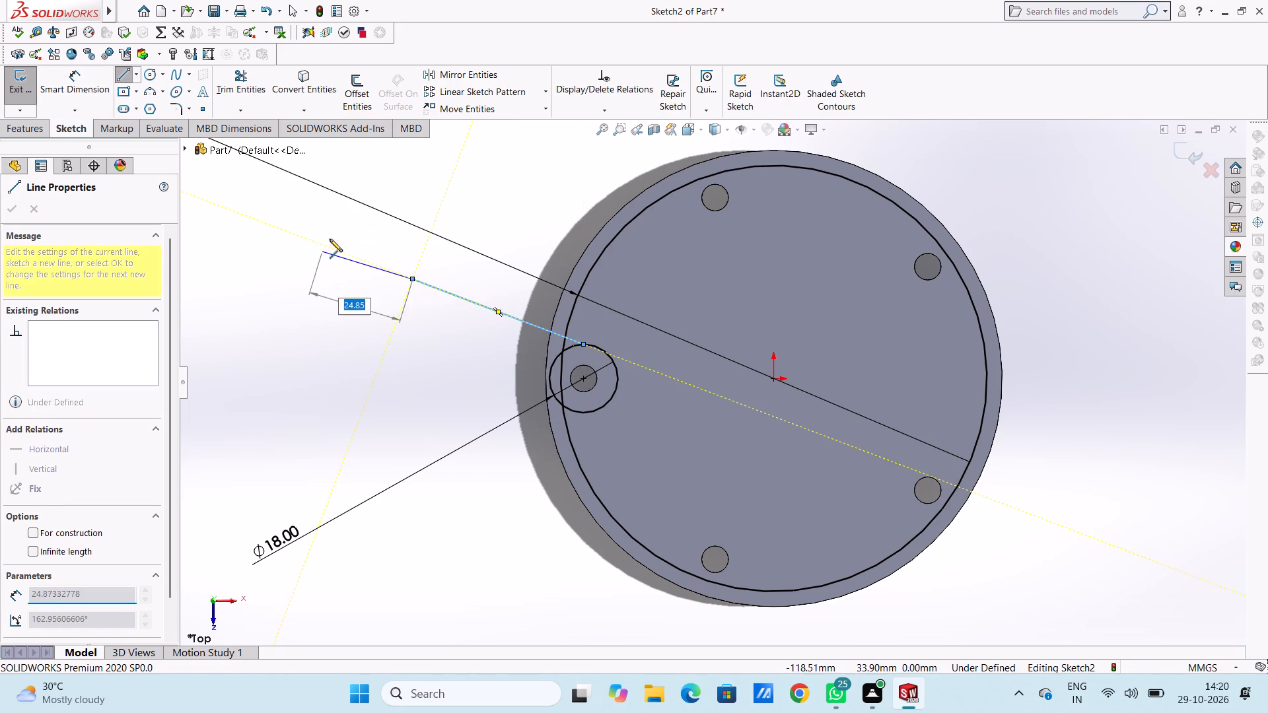
{"action": "right_click", "coordinate": [330, 239]}
{"action": "left_click", "coordinate": [347, 250]}
{"action": "left_click", "coordinate": [333, 271]}
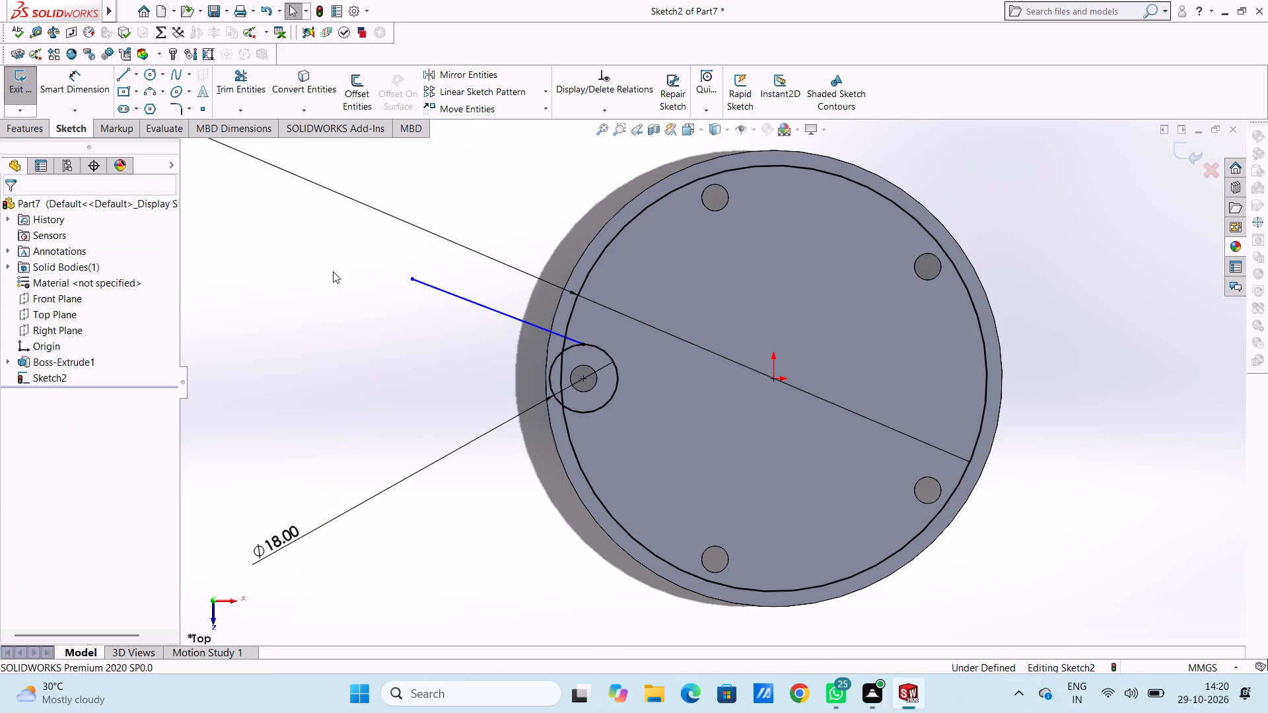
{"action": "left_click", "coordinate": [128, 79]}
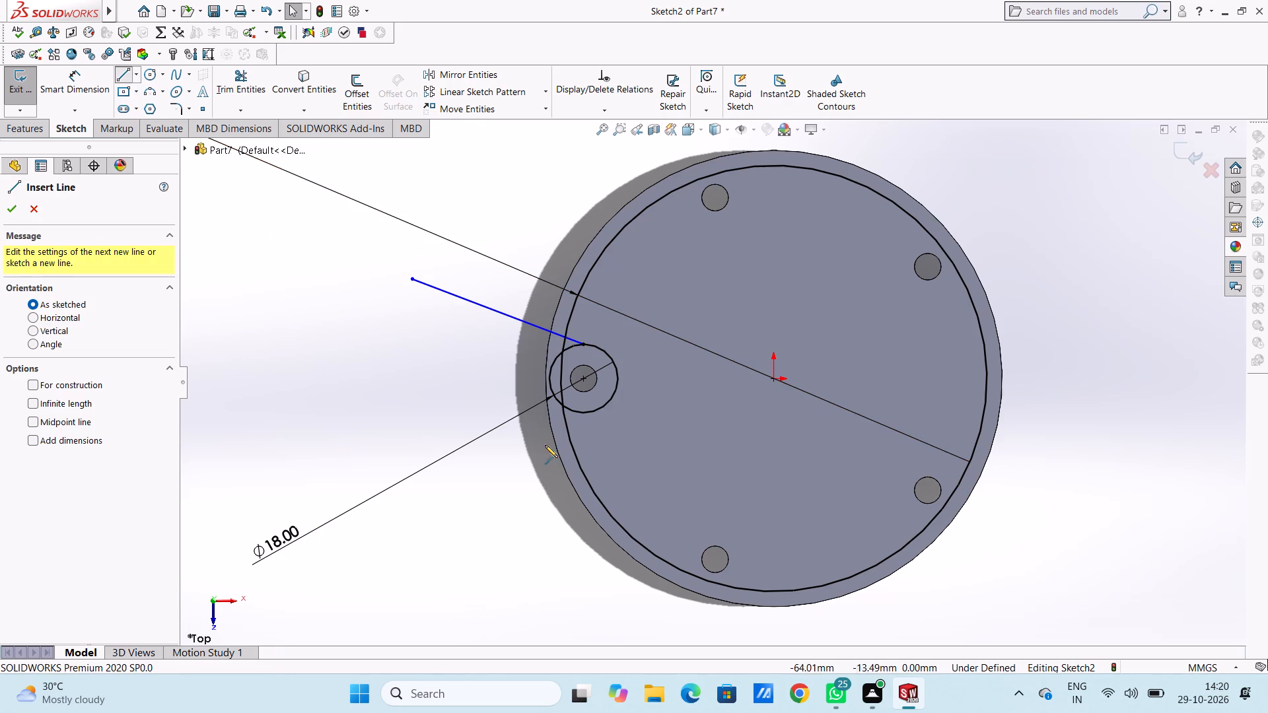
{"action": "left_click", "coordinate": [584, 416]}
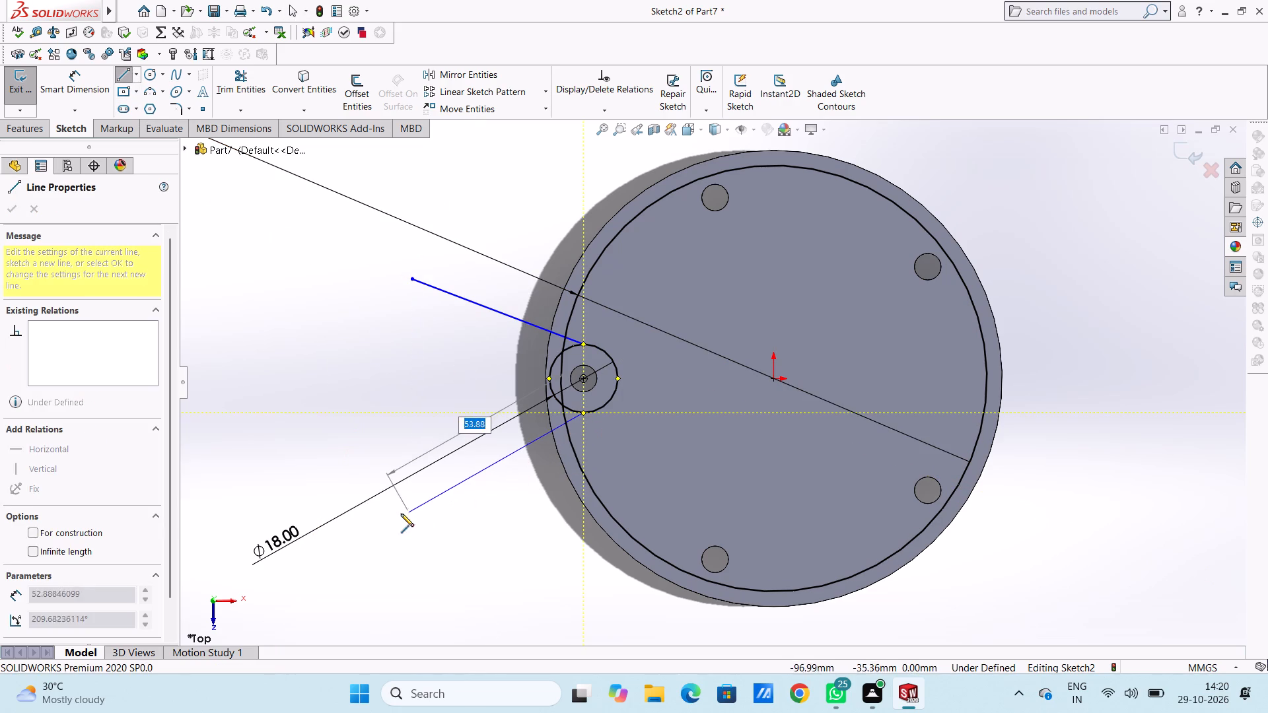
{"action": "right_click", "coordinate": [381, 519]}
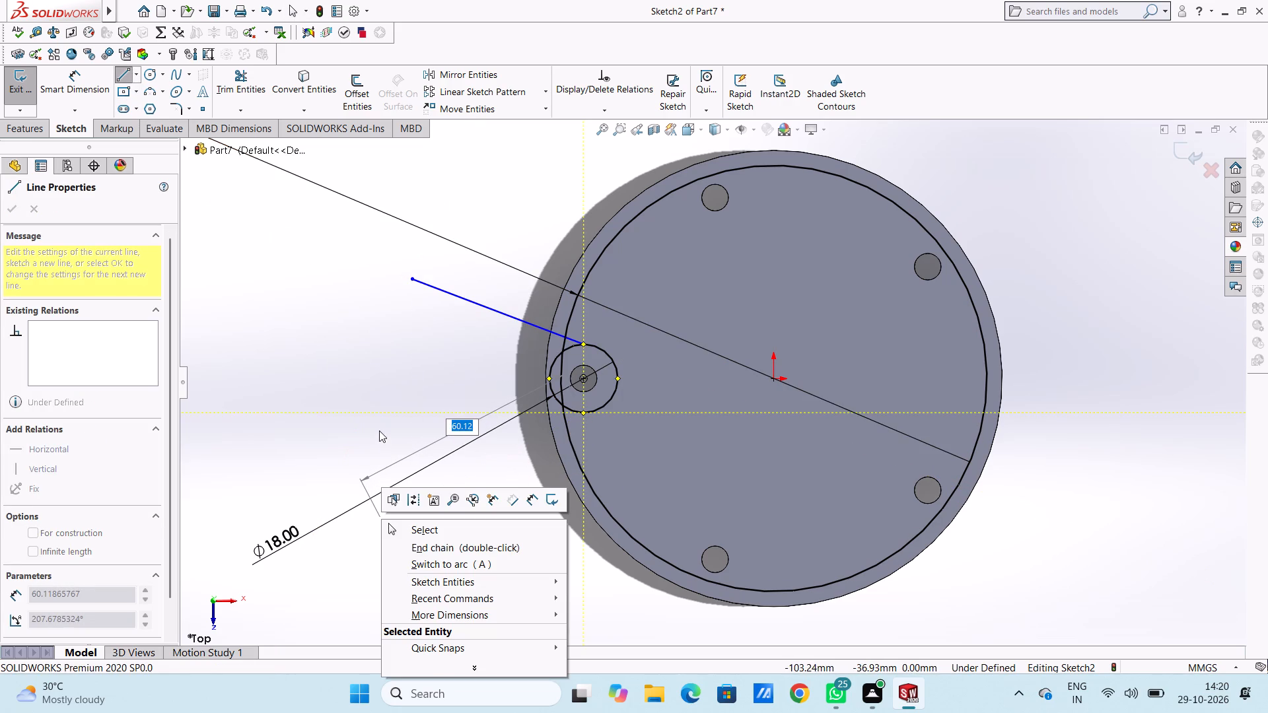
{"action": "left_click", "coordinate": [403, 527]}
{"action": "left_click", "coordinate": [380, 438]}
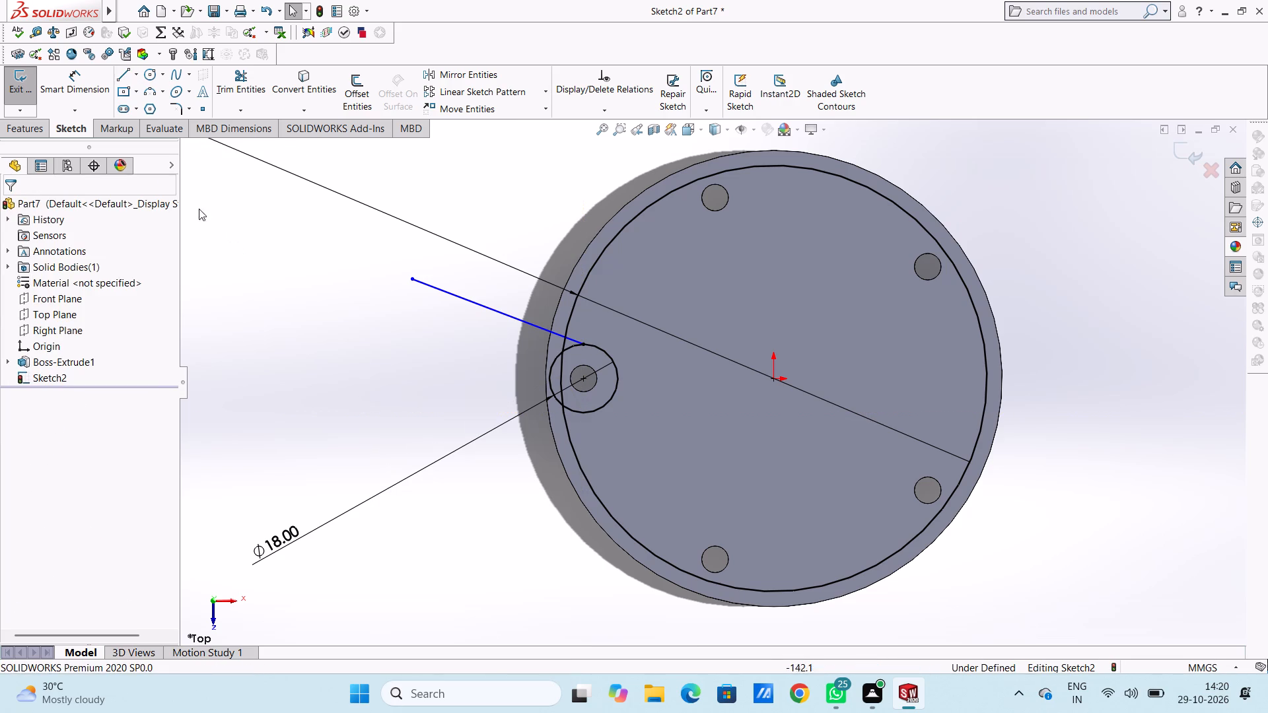
Draw a slanted line from the small circle's bottom quadrant point outward and downward beyond the disc's edge.
{"action": "left_click", "coordinate": [123, 71]}
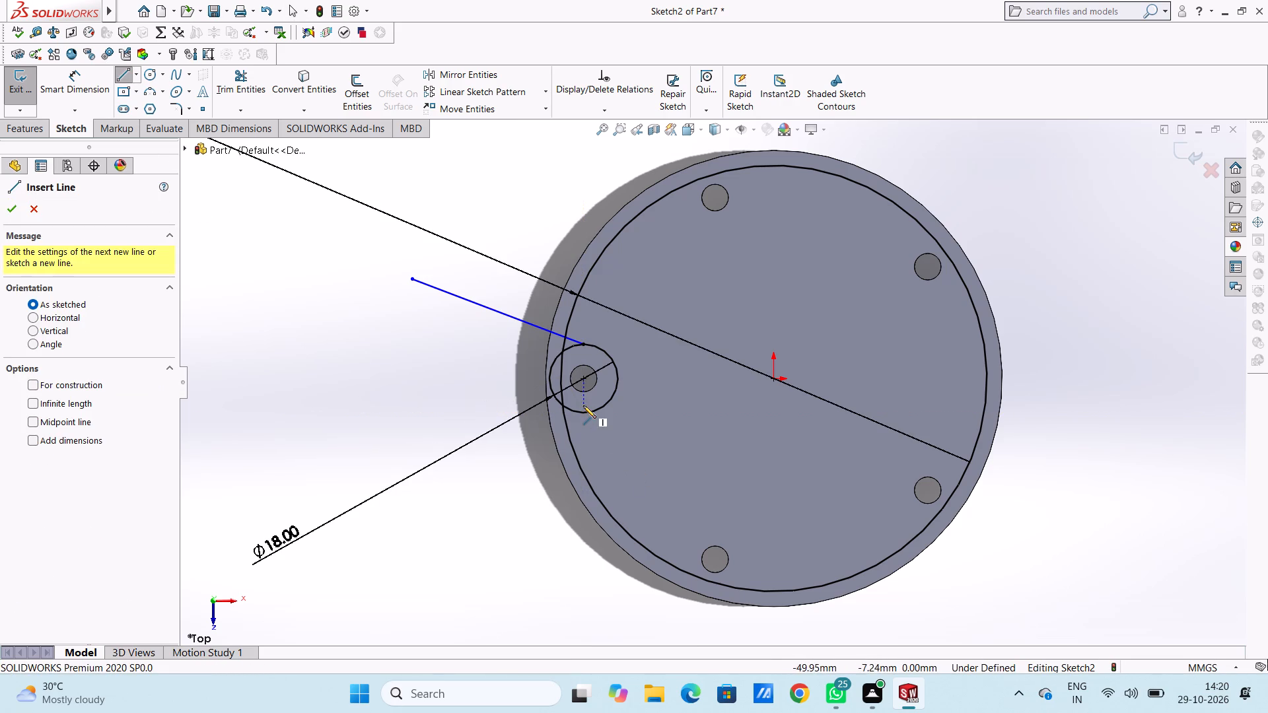
{"action": "left_click", "coordinate": [582, 416]}
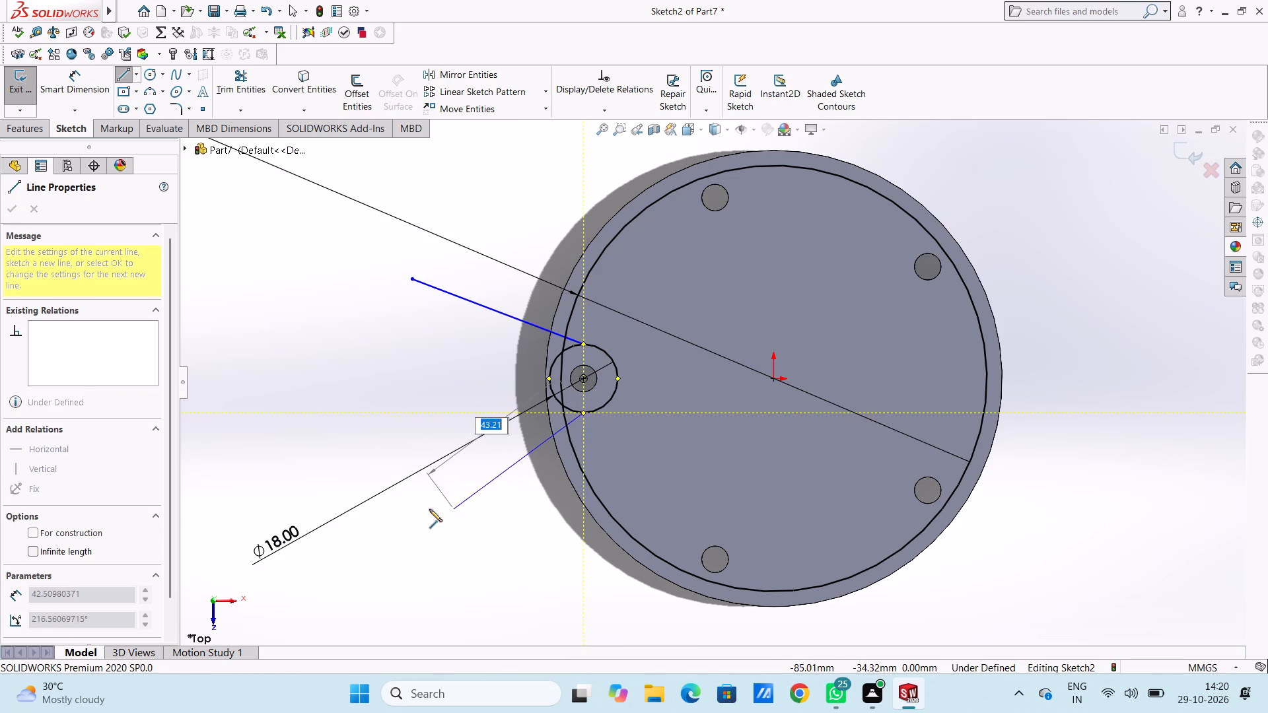
{"action": "left_click", "coordinate": [408, 528]}
{"action": "right_click", "coordinate": [389, 363]}
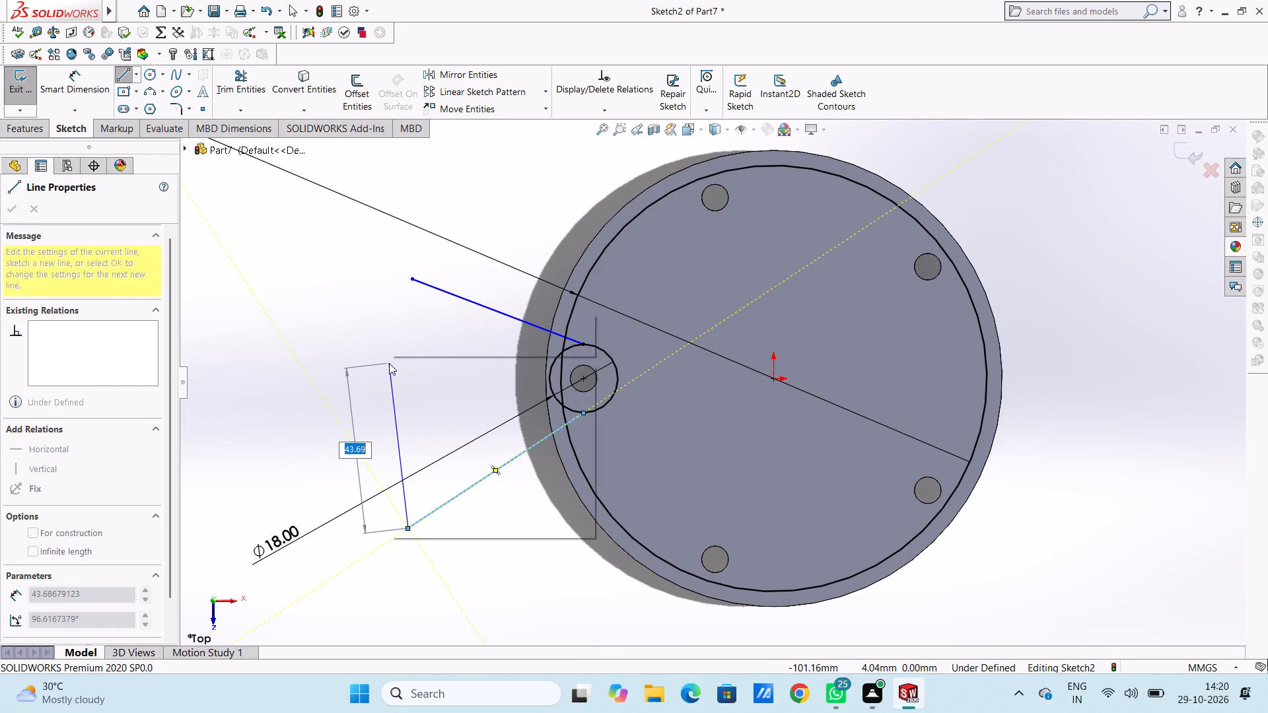
{"action": "double_click", "coordinate": [404, 372]}
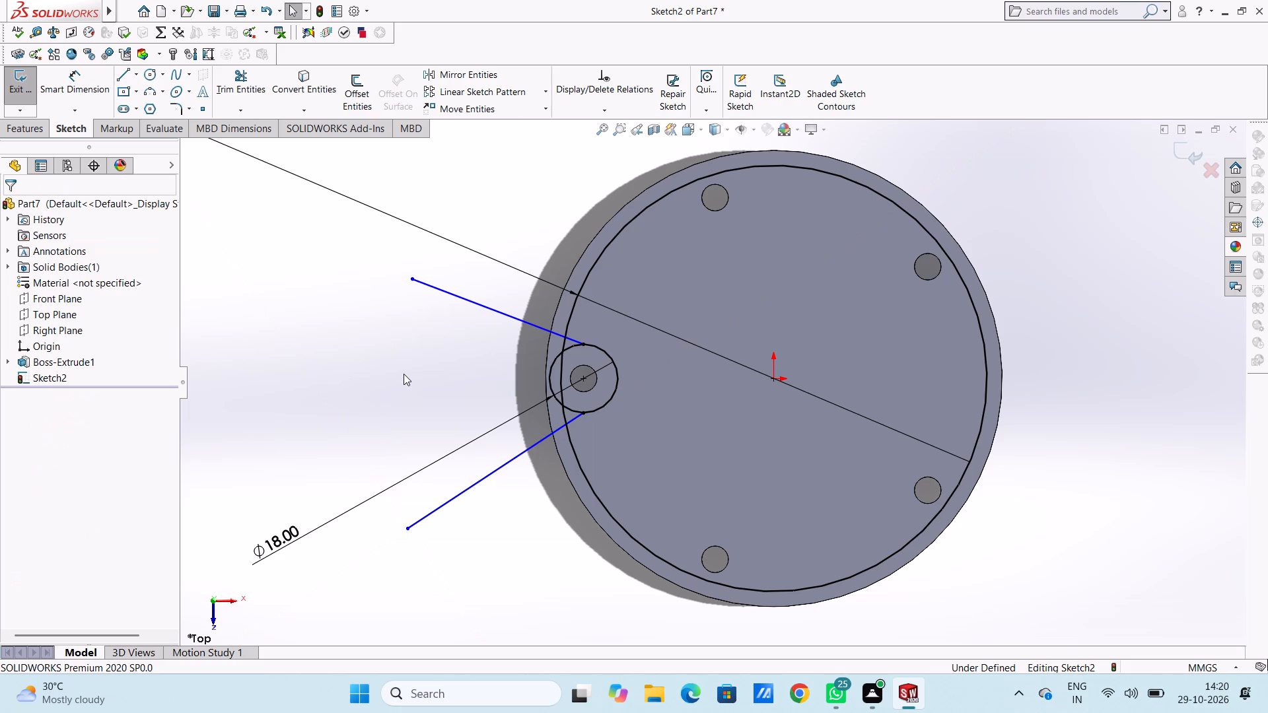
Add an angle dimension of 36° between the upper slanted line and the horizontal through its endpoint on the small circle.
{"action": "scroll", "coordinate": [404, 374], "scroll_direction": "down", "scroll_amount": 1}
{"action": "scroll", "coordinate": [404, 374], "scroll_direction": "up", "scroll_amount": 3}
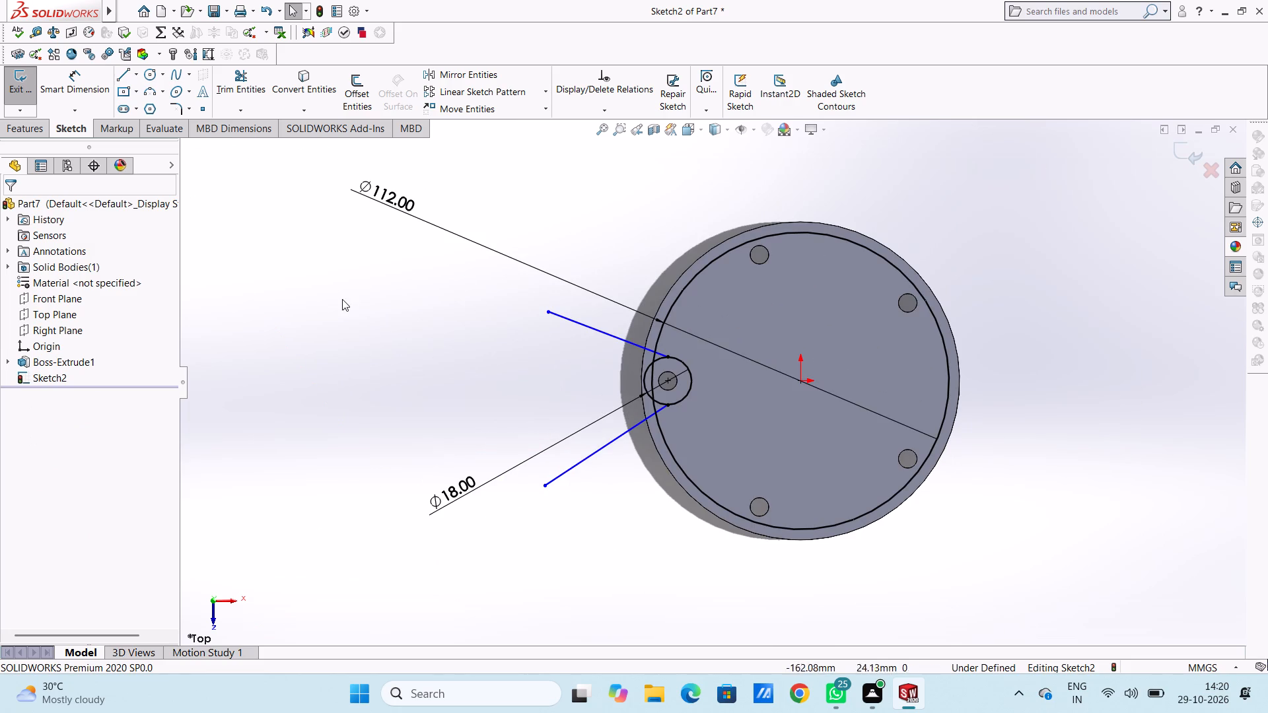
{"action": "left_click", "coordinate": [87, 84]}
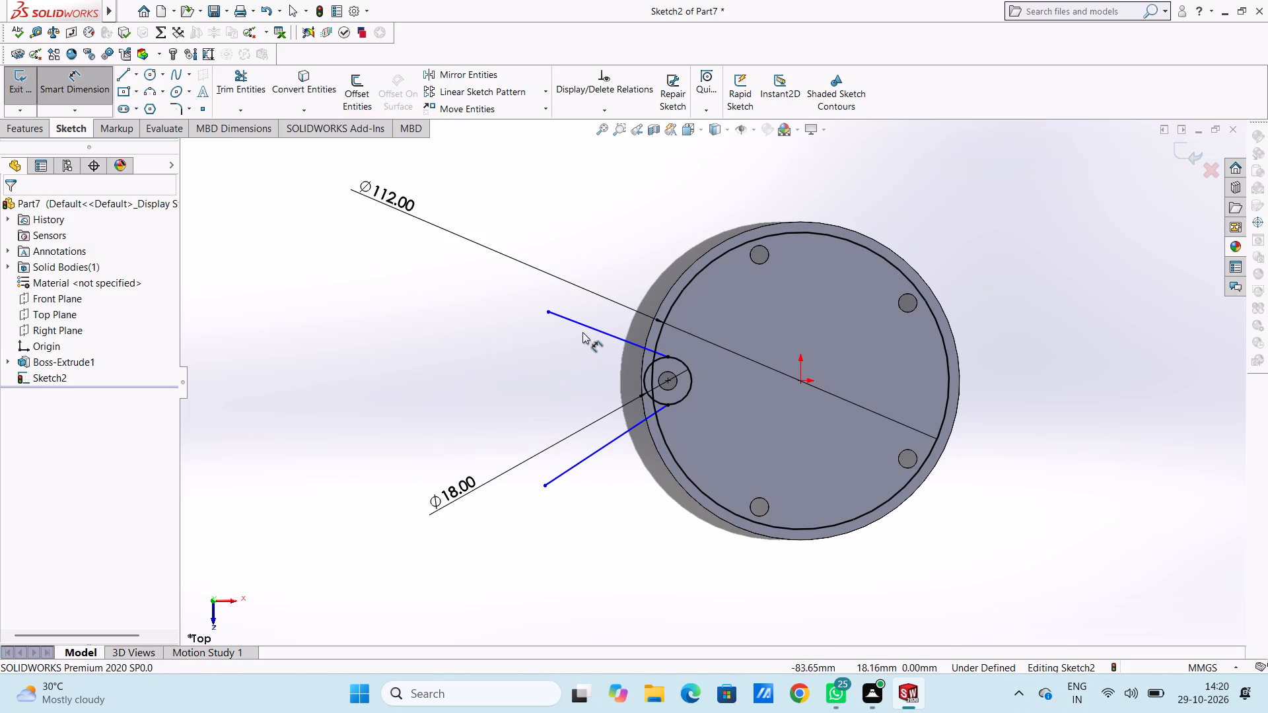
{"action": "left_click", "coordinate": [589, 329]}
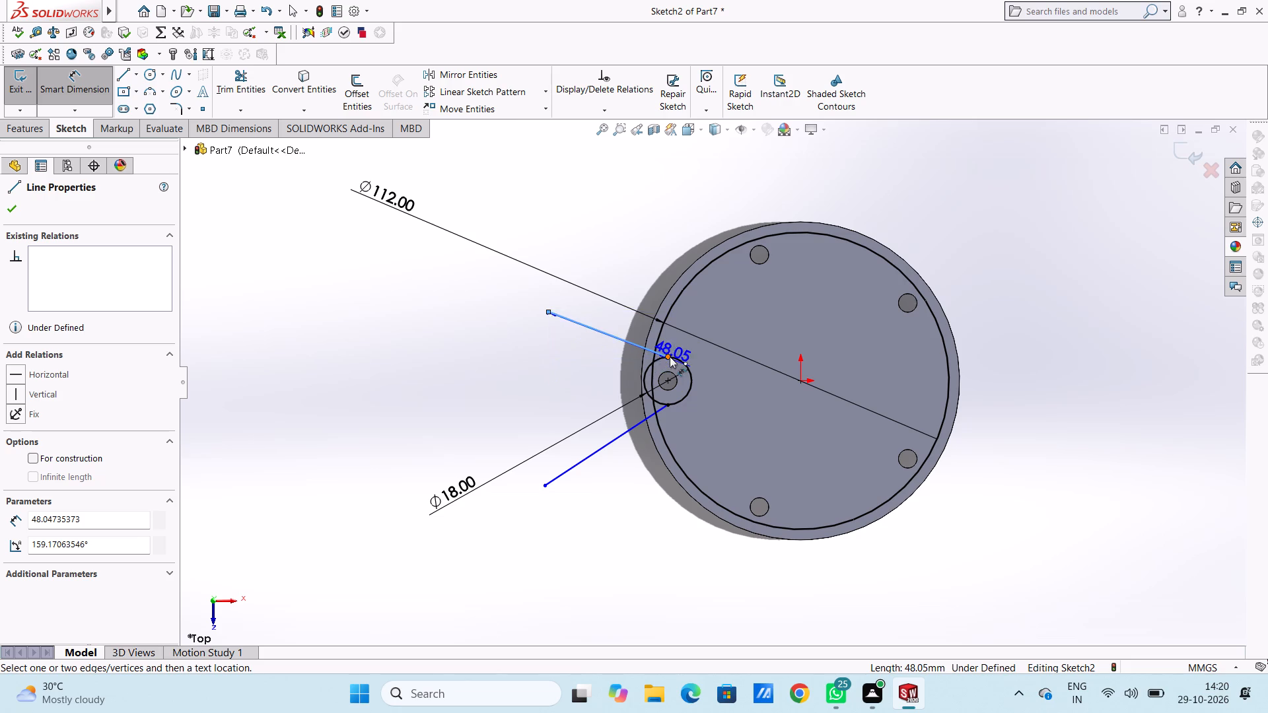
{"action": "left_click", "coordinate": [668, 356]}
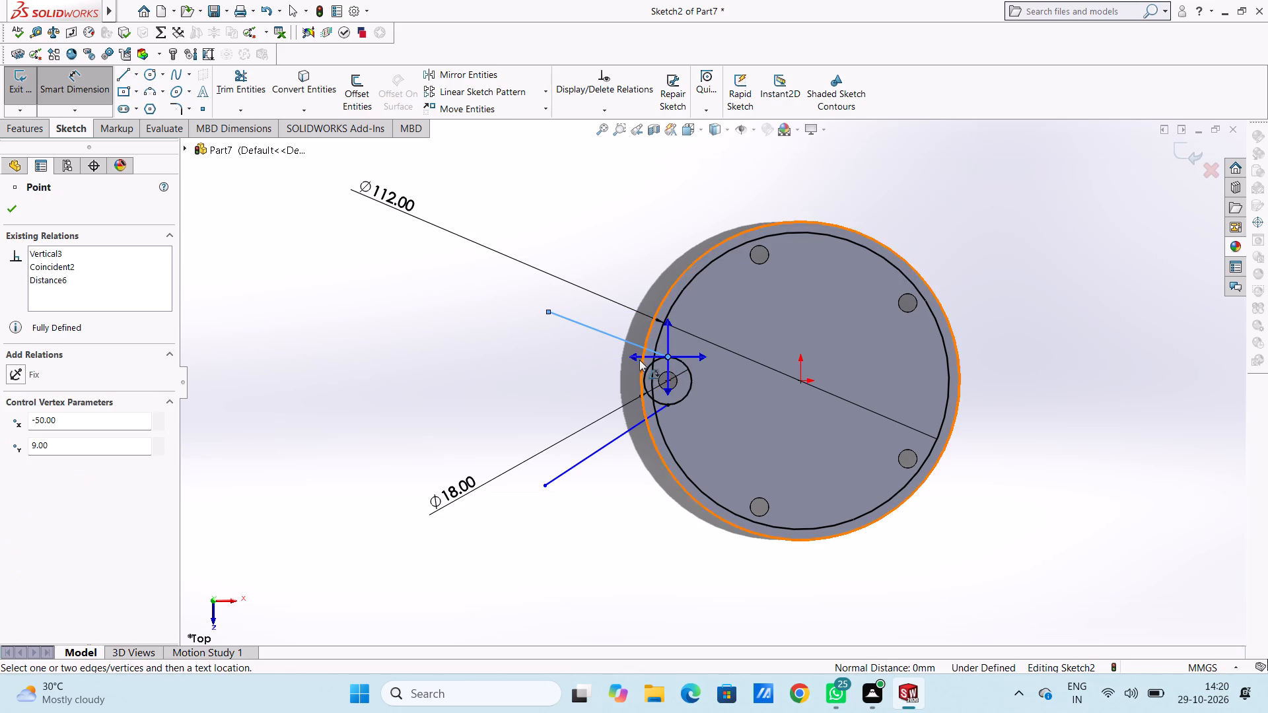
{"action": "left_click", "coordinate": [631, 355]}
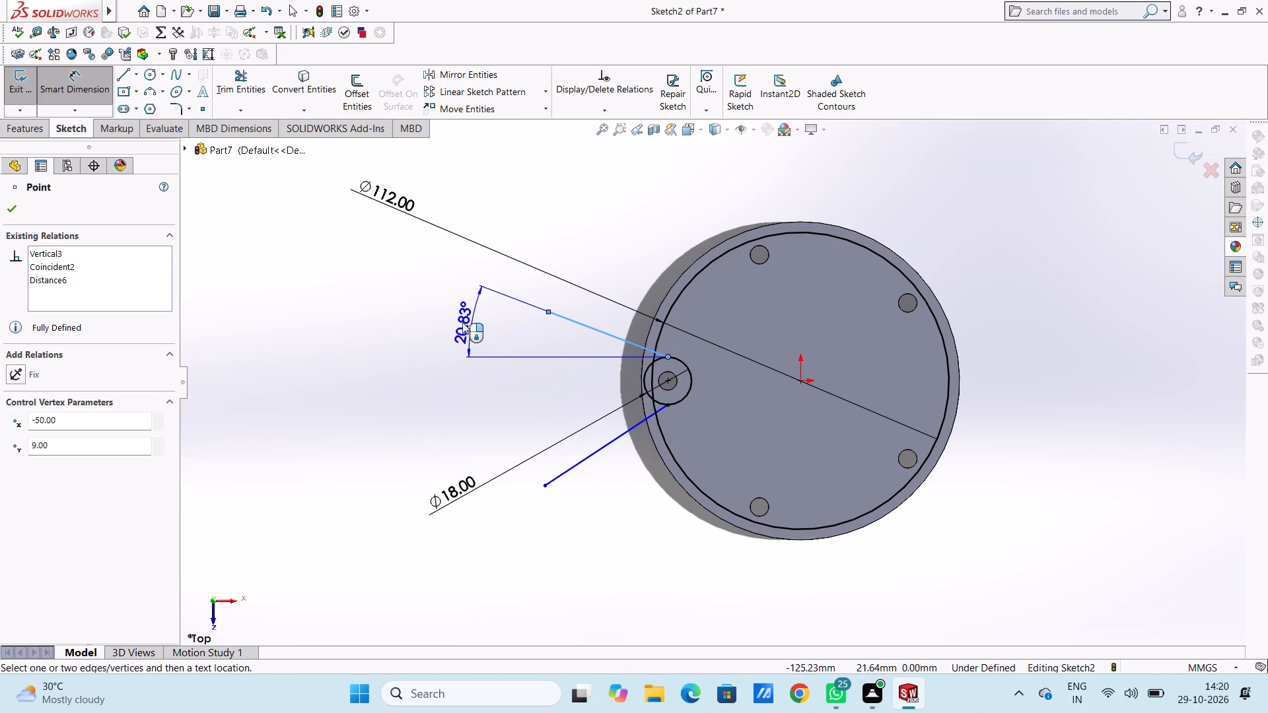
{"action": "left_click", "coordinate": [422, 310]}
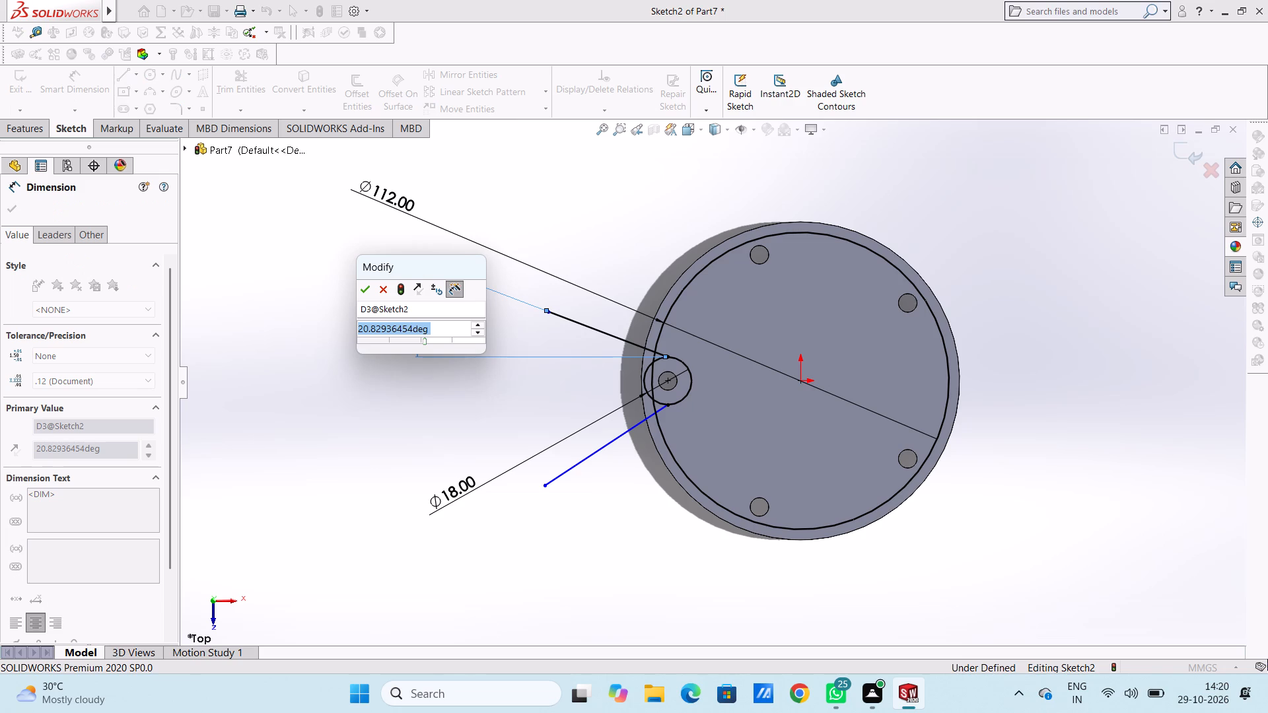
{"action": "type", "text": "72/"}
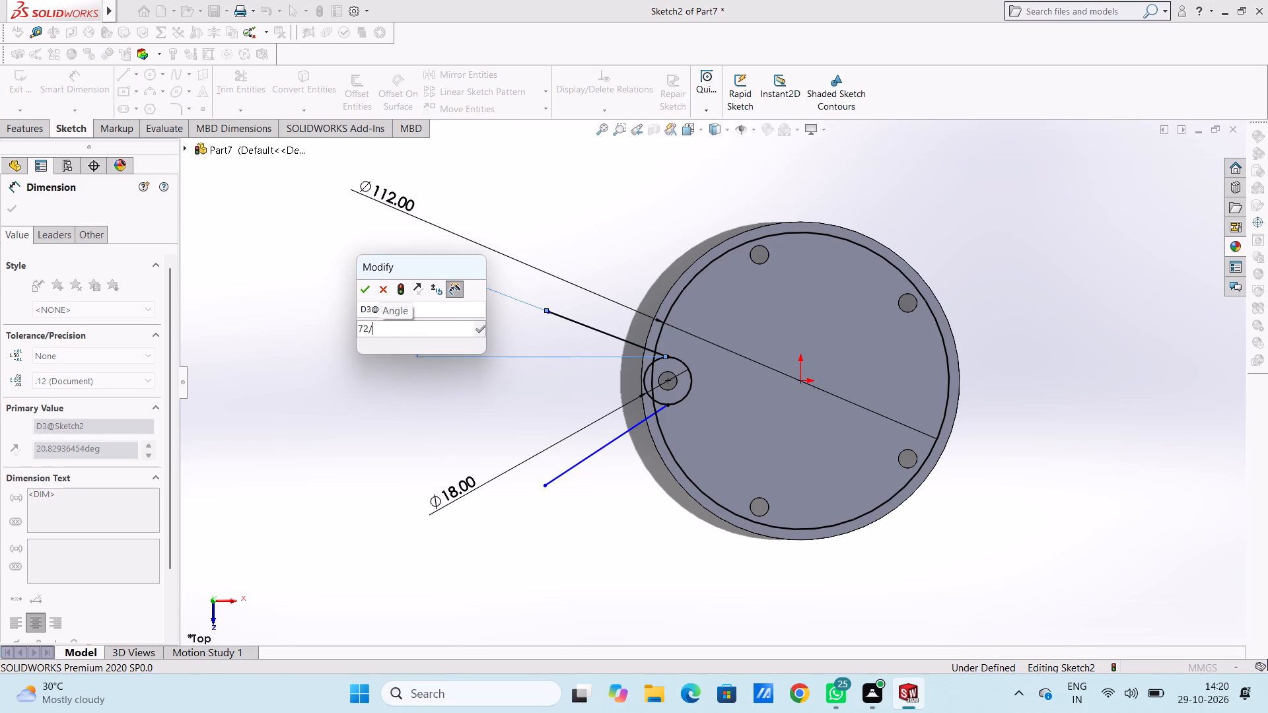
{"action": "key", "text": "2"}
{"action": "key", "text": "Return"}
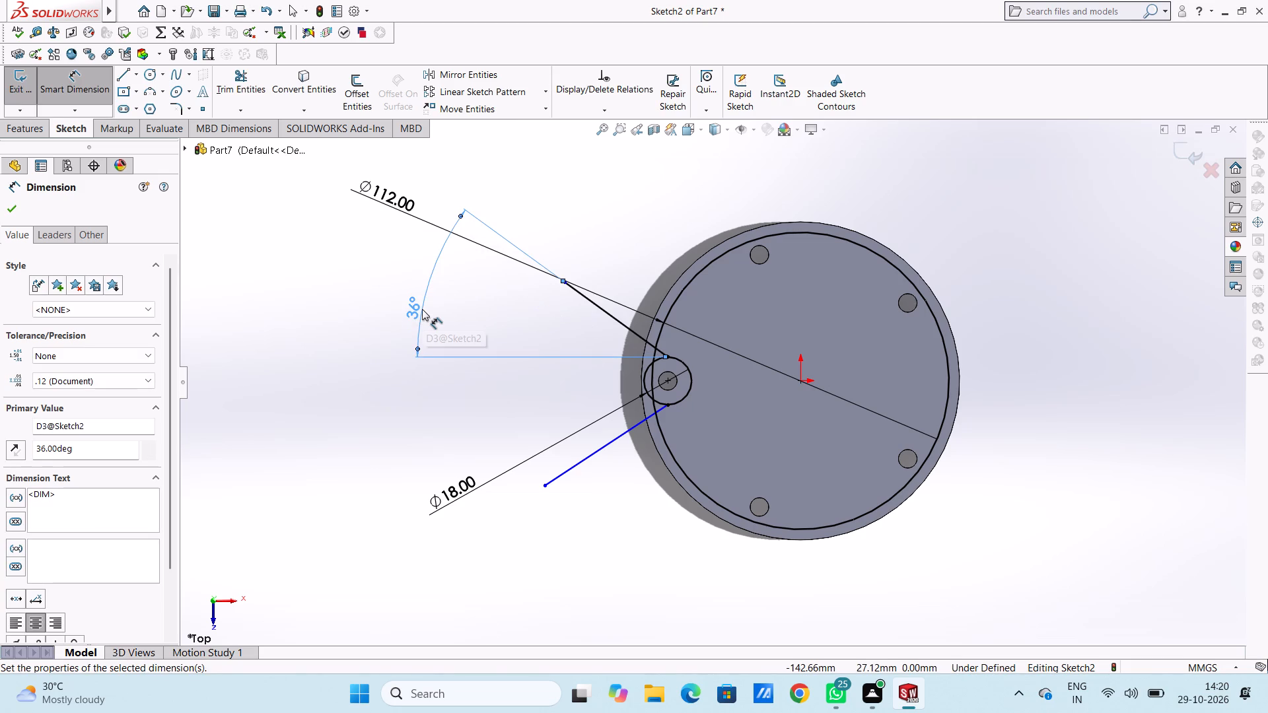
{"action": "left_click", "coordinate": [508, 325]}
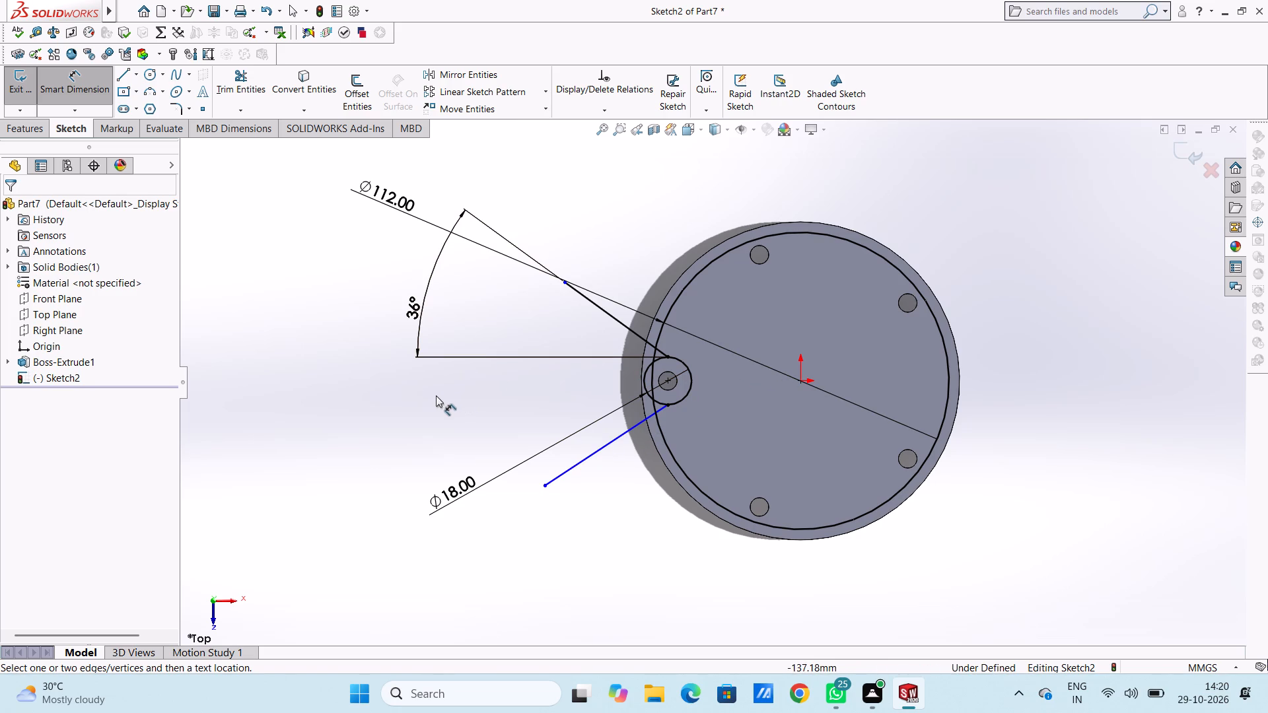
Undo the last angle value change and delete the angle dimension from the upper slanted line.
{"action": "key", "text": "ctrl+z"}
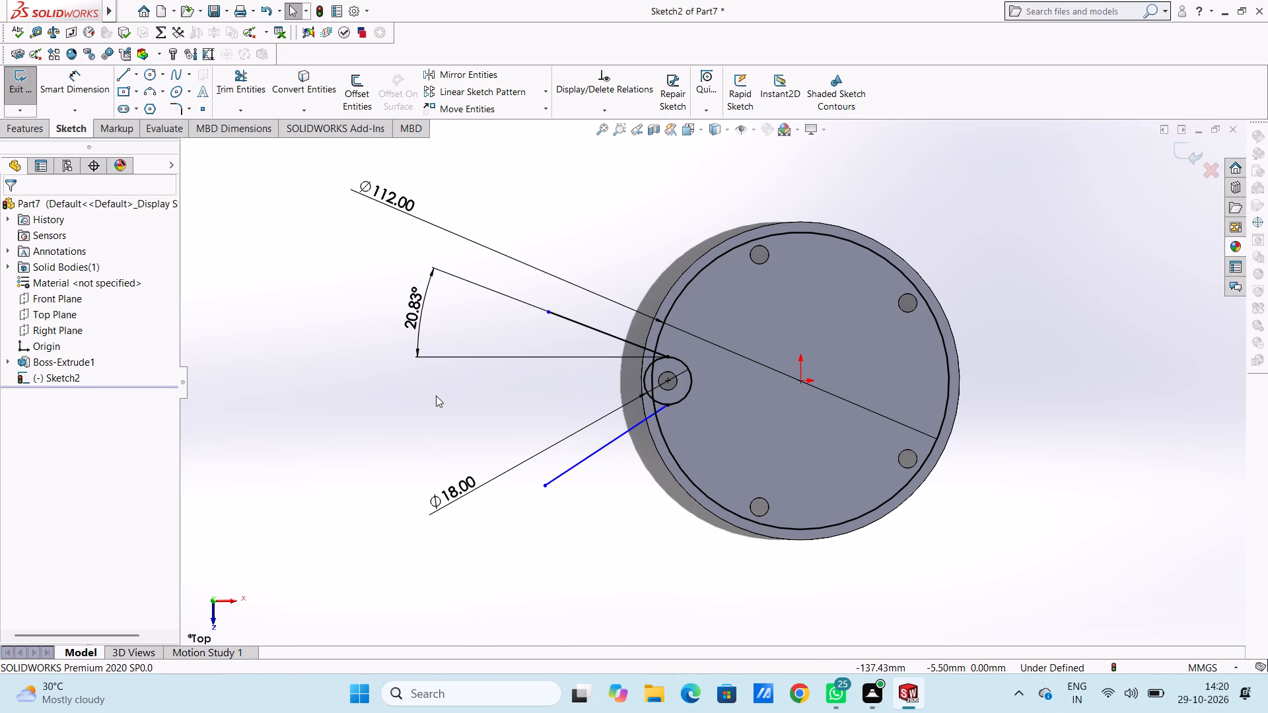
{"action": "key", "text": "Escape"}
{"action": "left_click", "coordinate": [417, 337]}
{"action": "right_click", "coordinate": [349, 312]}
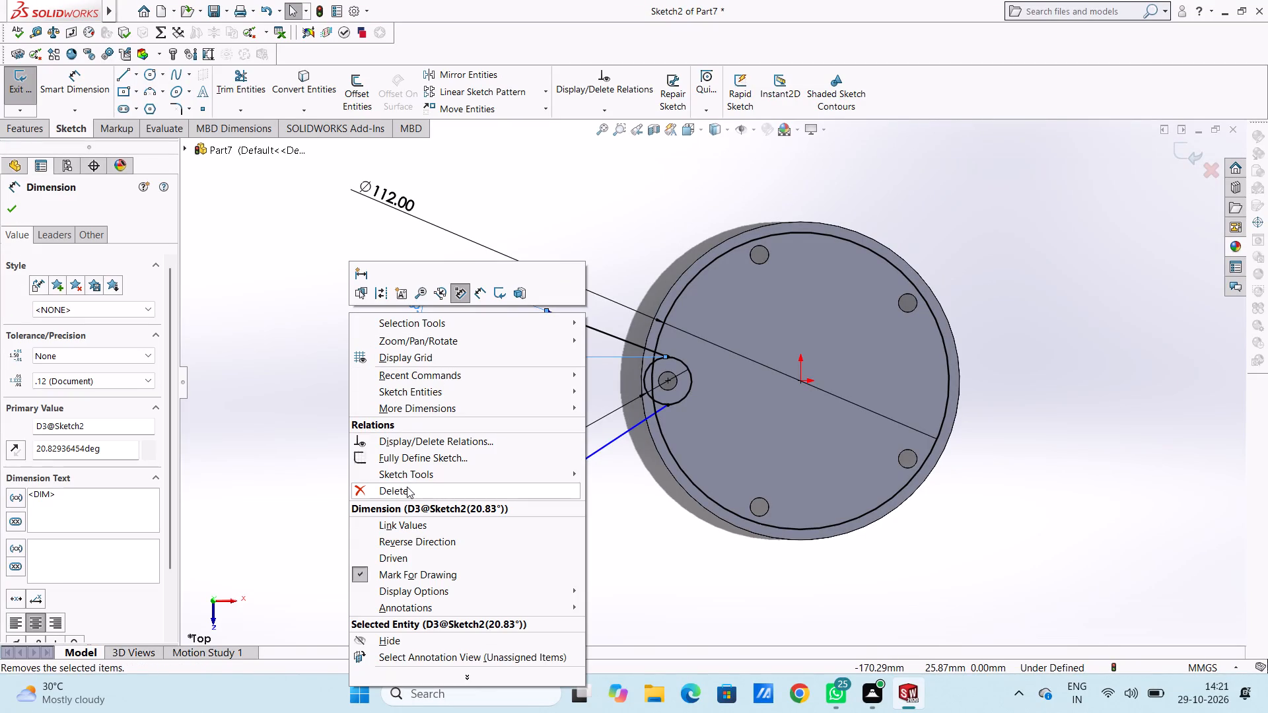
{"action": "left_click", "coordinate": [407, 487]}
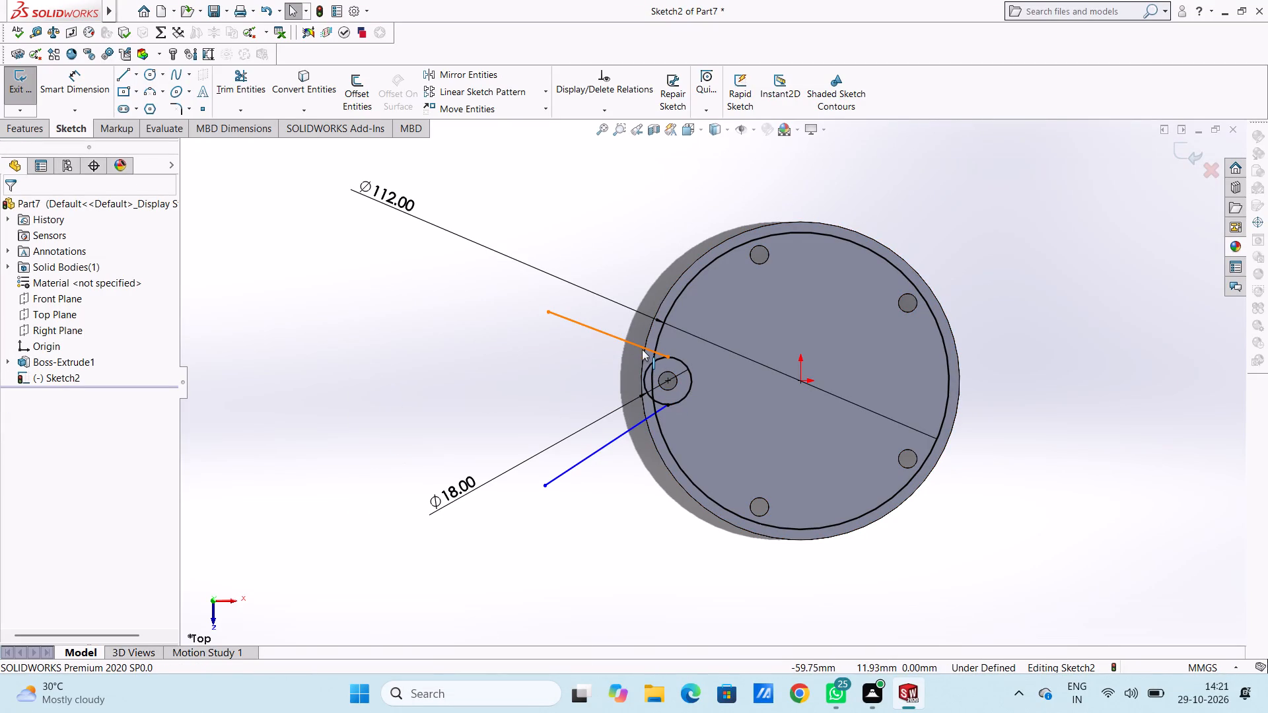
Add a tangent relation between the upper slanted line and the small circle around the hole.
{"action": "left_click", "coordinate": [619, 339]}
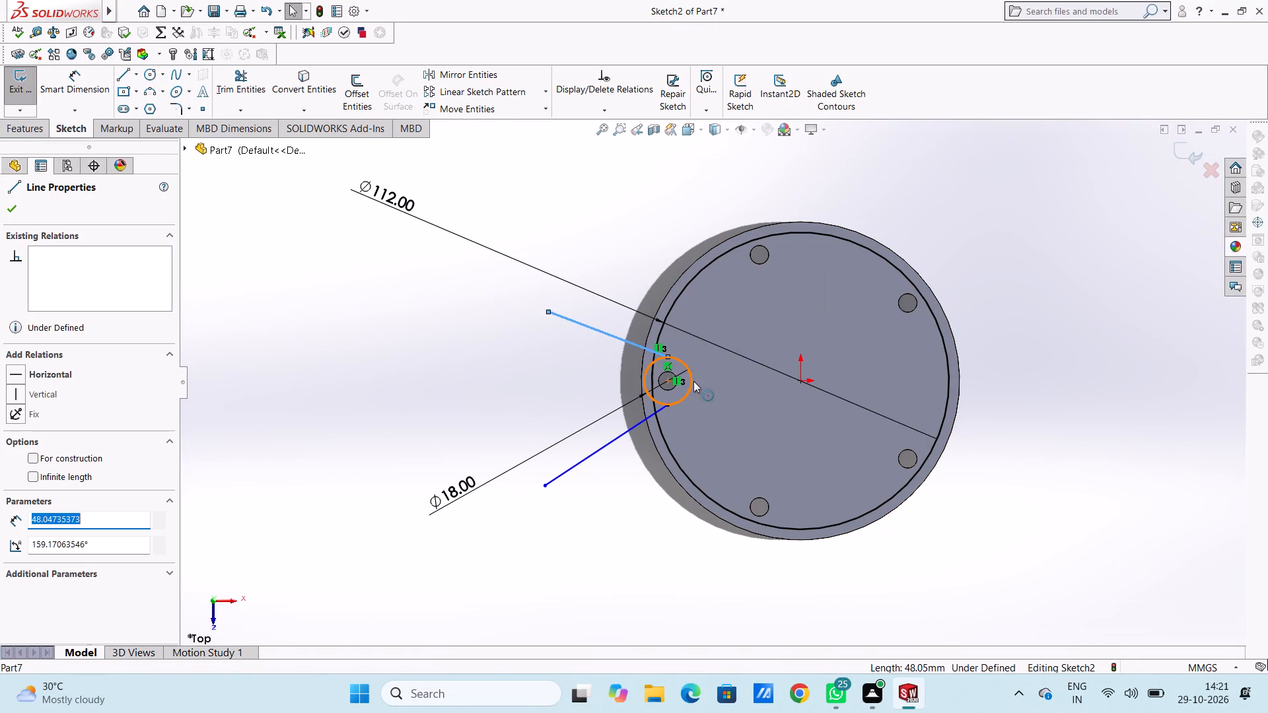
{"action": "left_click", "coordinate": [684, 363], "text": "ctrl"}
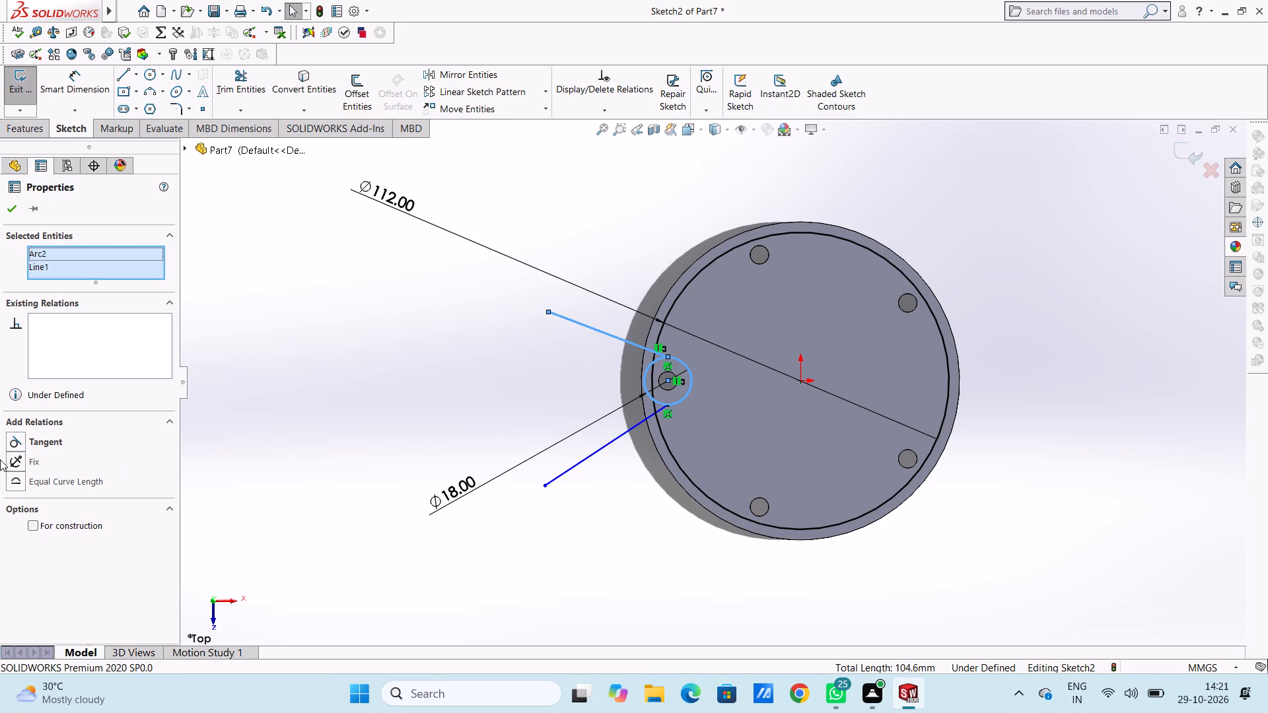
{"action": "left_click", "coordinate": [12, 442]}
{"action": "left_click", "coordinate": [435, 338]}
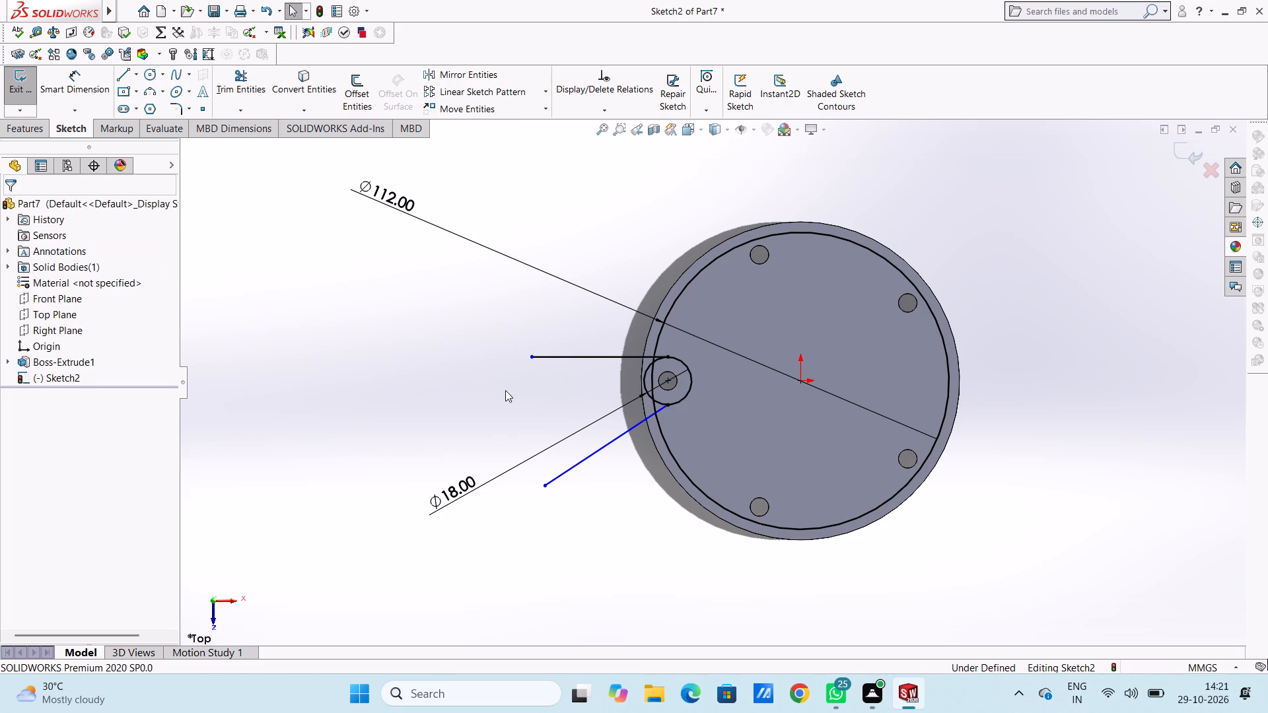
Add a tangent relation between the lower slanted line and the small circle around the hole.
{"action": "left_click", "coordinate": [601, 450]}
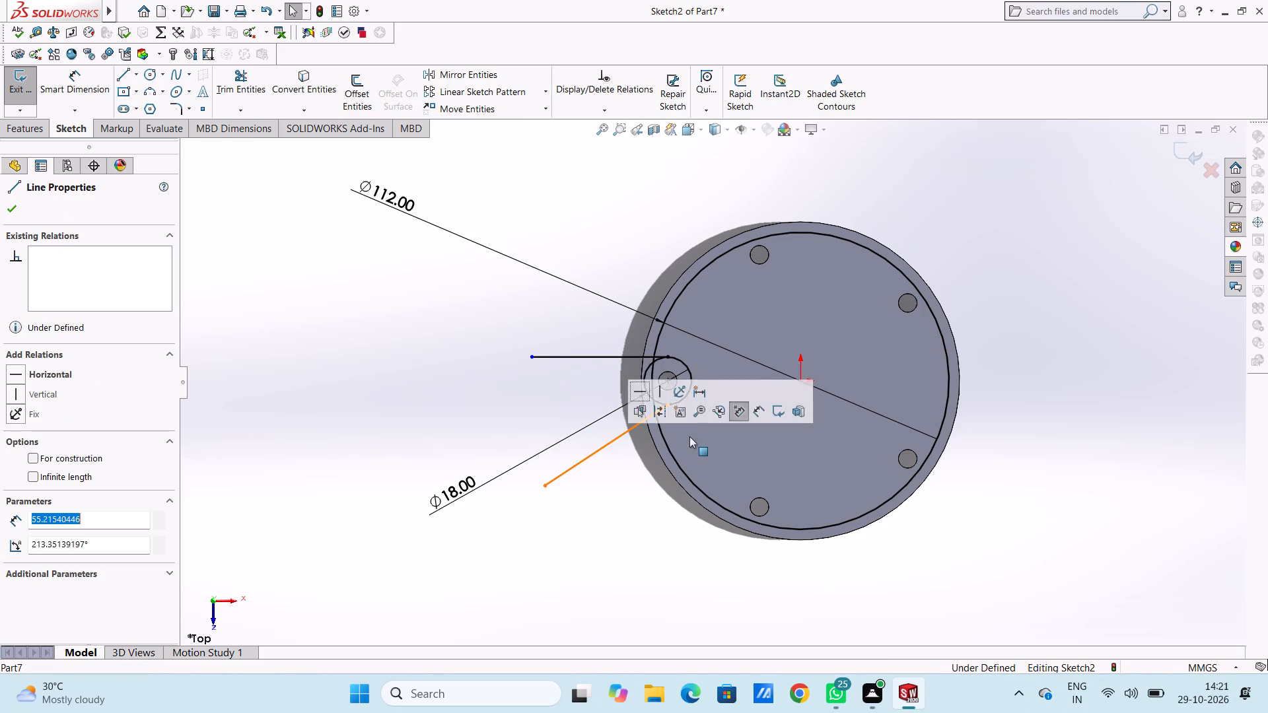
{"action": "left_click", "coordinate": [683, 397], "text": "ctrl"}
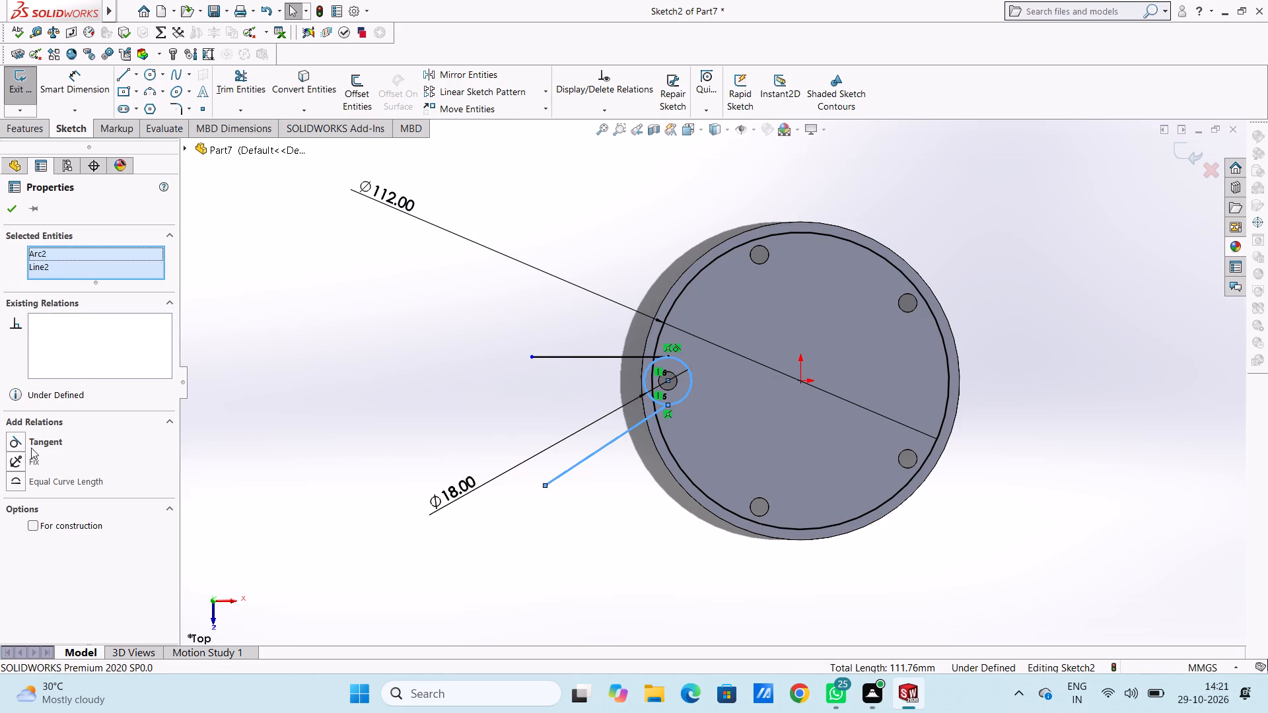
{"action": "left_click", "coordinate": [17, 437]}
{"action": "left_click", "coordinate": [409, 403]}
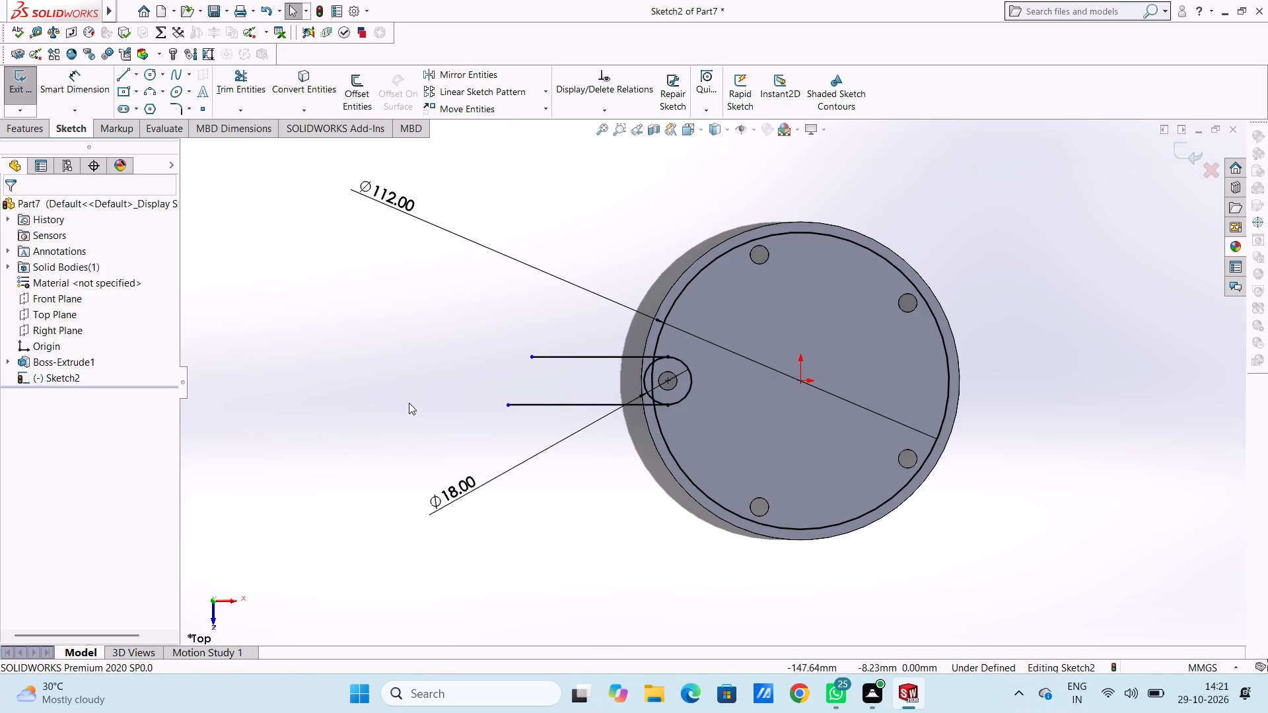
Delete both horizontal lines that extend outward from the small circle's top and bottom quadrant points.
{"action": "left_click", "coordinate": [570, 360]}
{"action": "right_click", "coordinate": [520, 305]}
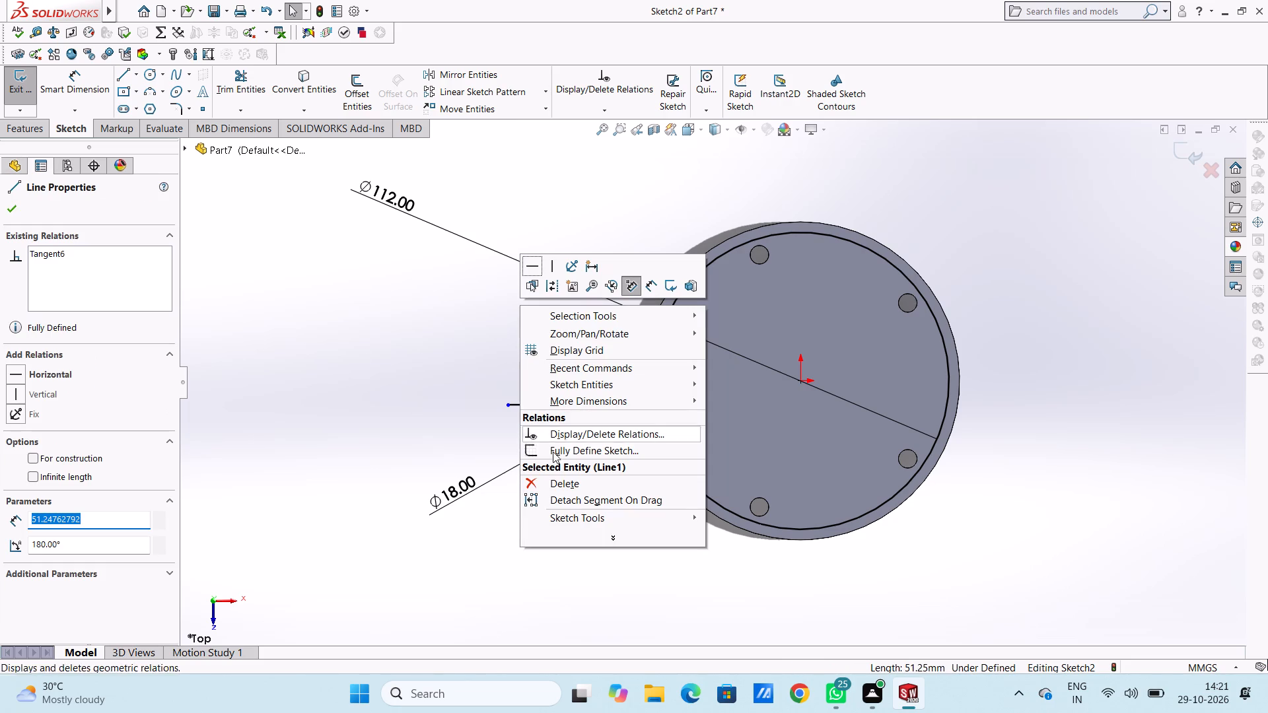
{"action": "left_click_drag", "start_coordinate": [560, 483], "coordinate": [554, 480]}
{"action": "left_click", "coordinate": [454, 366]}
{"action": "left_click", "coordinate": [534, 405]}
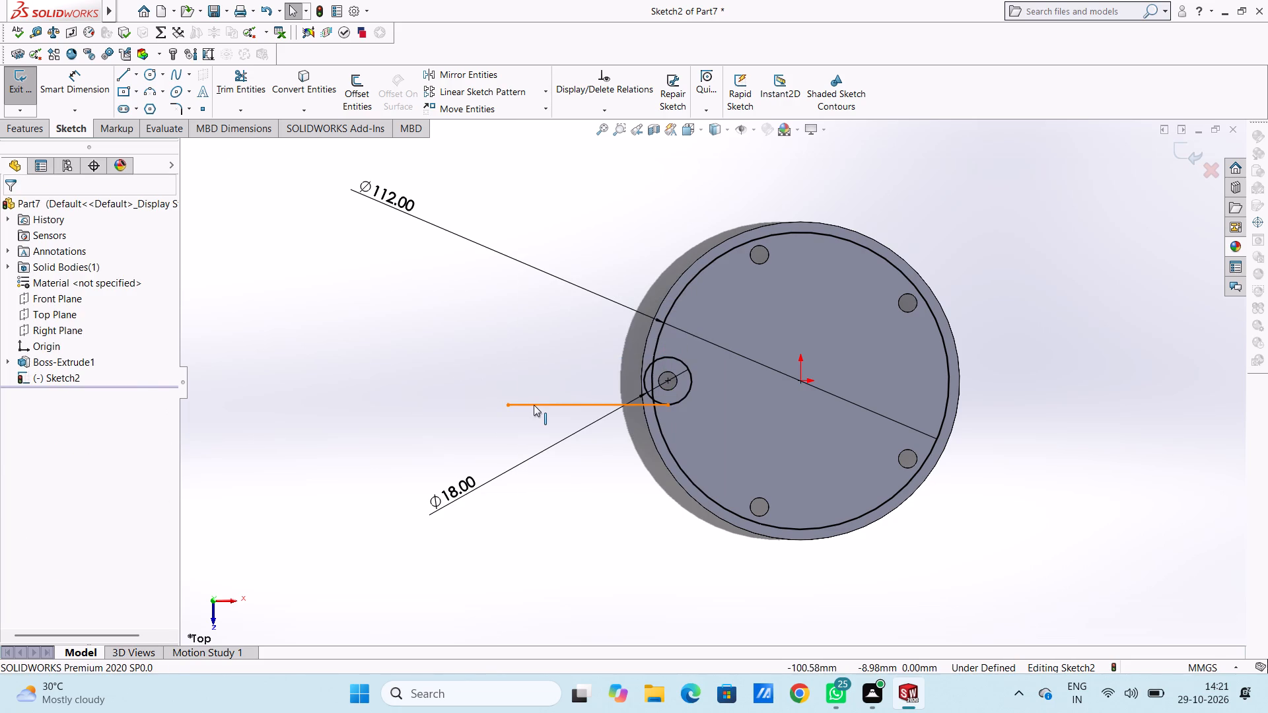
{"action": "right_click", "coordinate": [477, 298]}
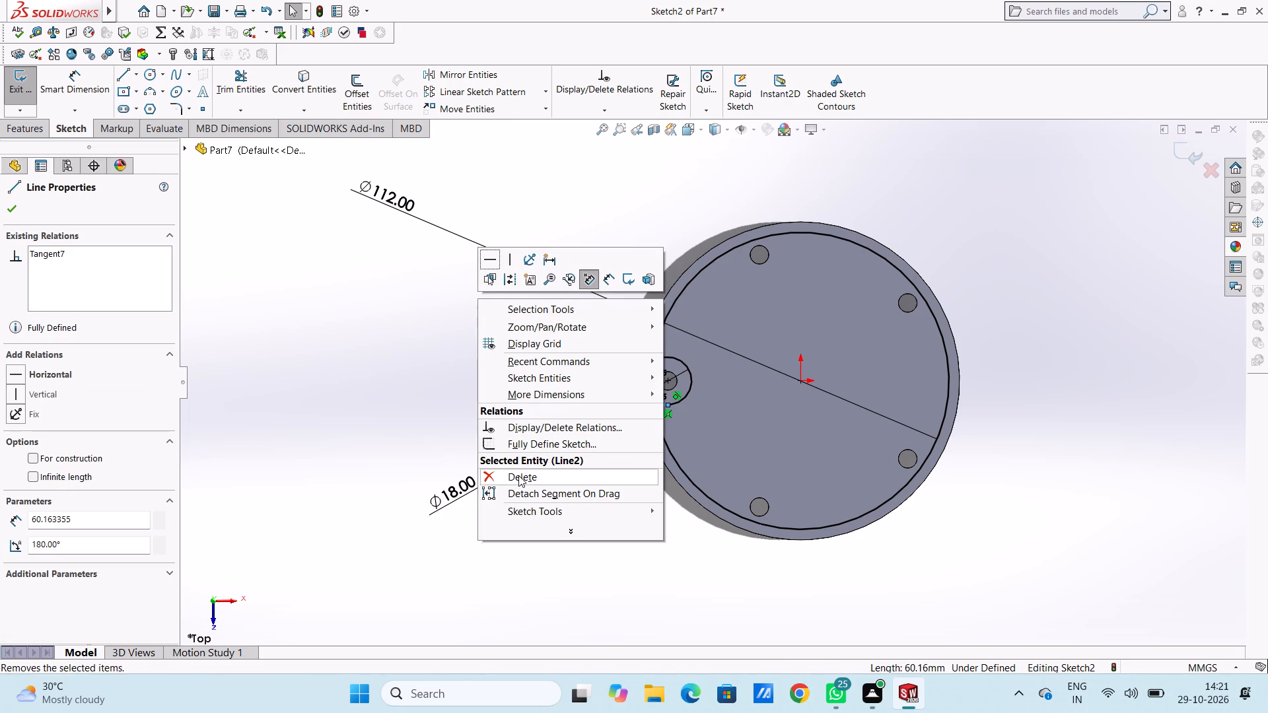
{"action": "left_click", "coordinate": [518, 475]}
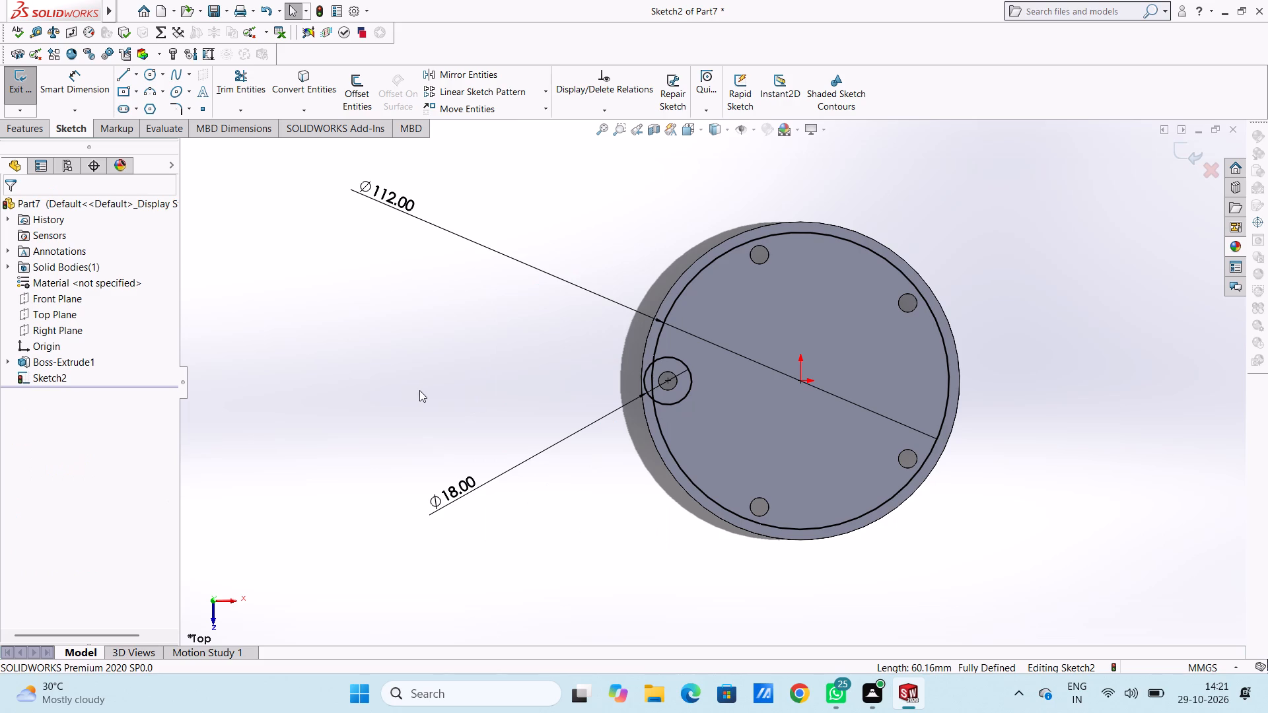
Draw a slanted line from the small circle's quadrant point nearest the origin, outward and upward beyond the disc's edge.
{"action": "left_click", "coordinate": [129, 76]}
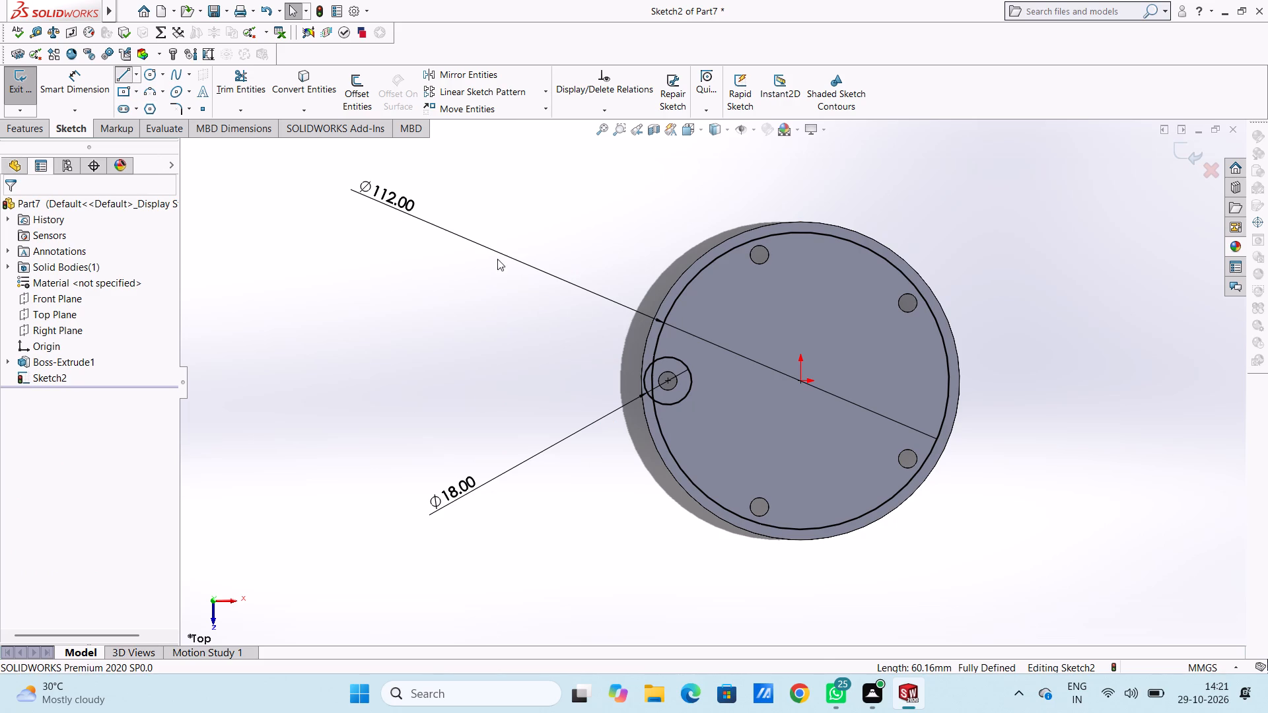
{"action": "left_click", "coordinate": [691, 381]}
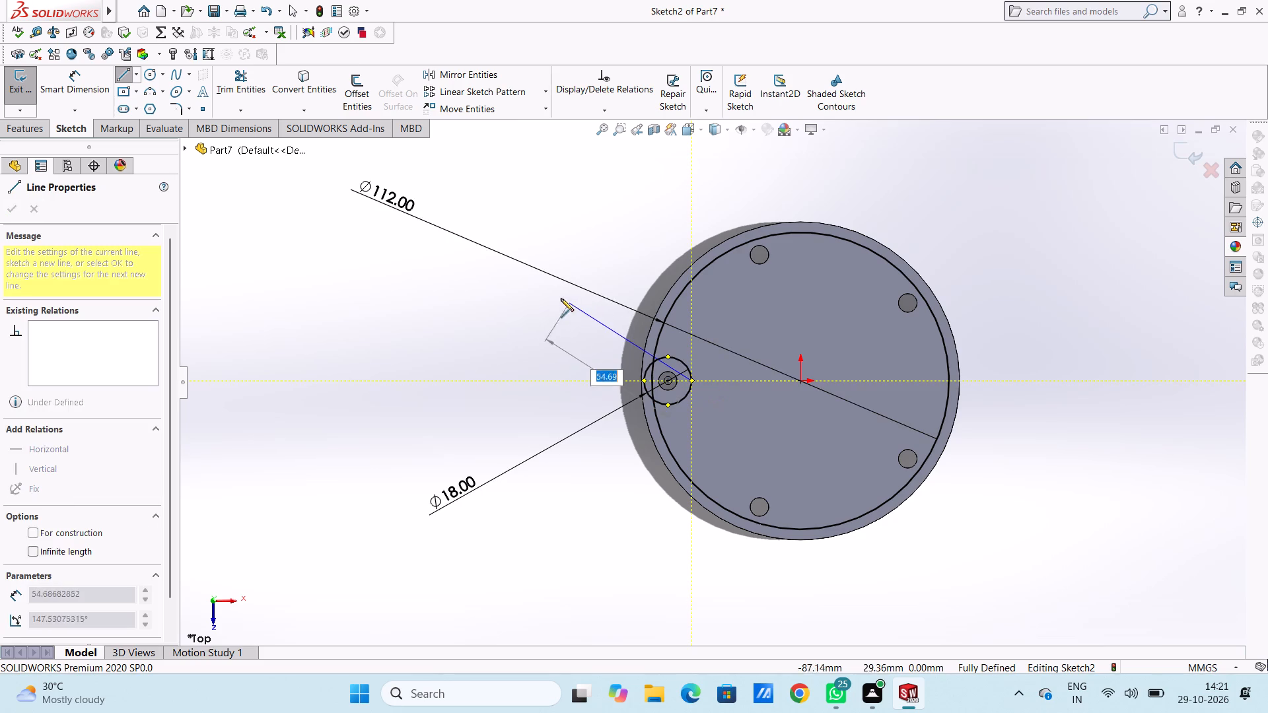
{"action": "left_click", "coordinate": [562, 295]}
{"action": "right_click", "coordinate": [431, 277]}
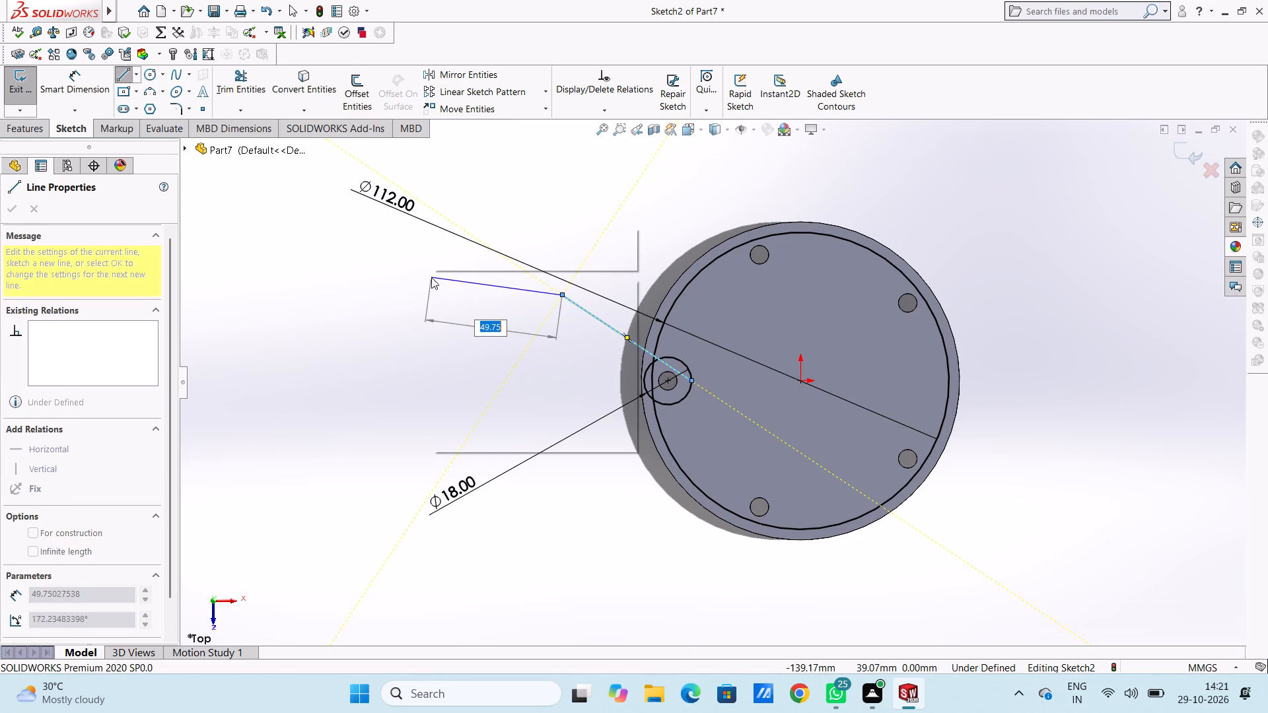
{"action": "left_click", "coordinate": [452, 282]}
{"action": "left_click", "coordinate": [430, 303]}
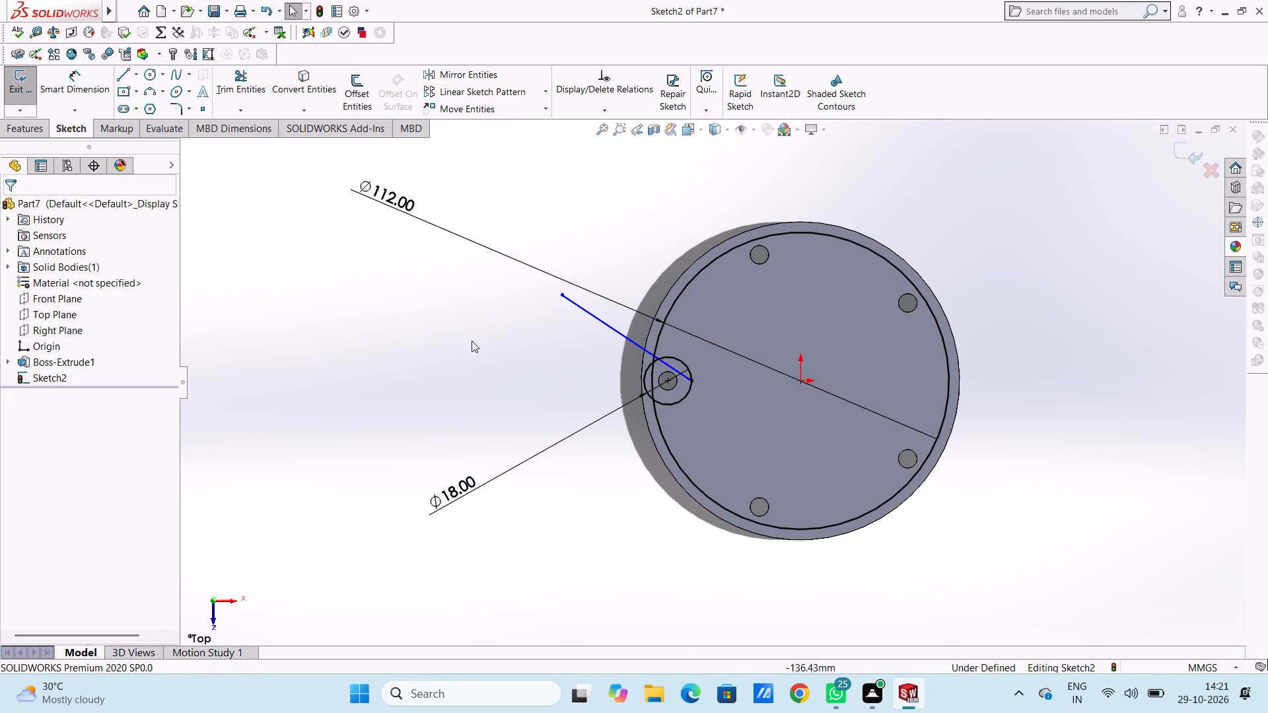
Draw a slanted line about 81 mm long from the same quadrant point, outward and downward beyond the disc's edge.
{"action": "left_click", "coordinate": [122, 81]}
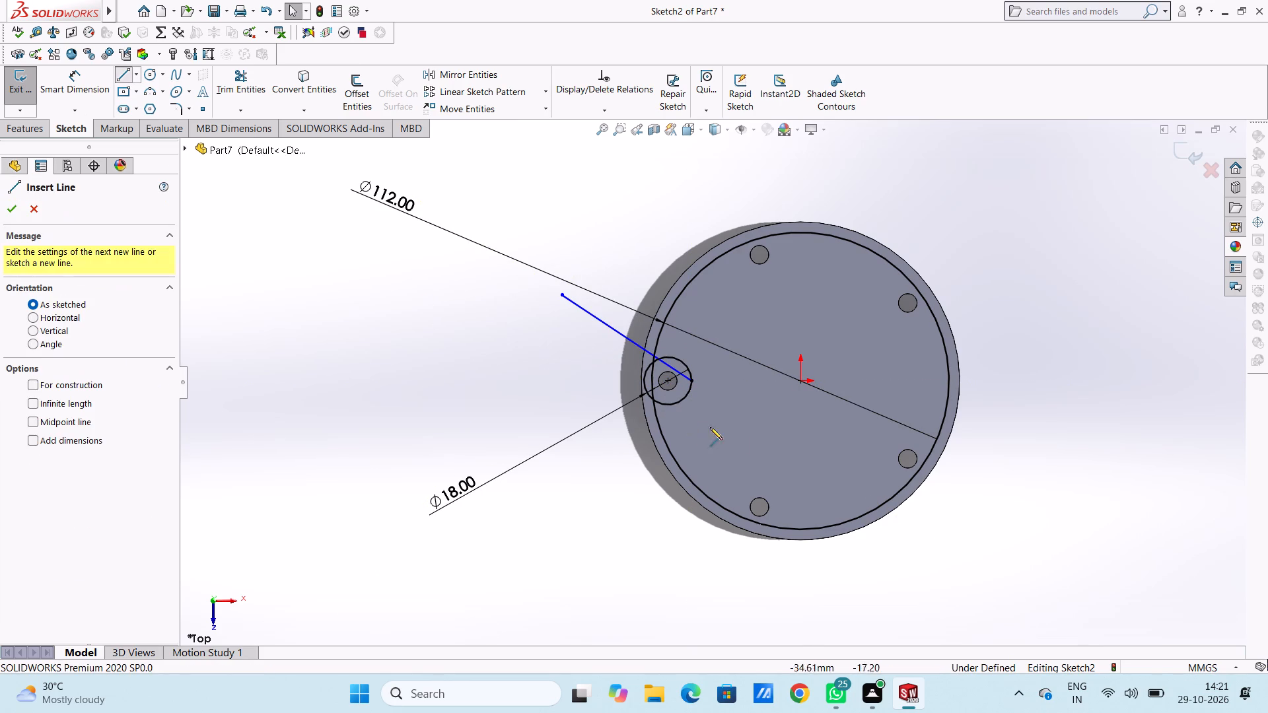
{"action": "left_click", "coordinate": [691, 381]}
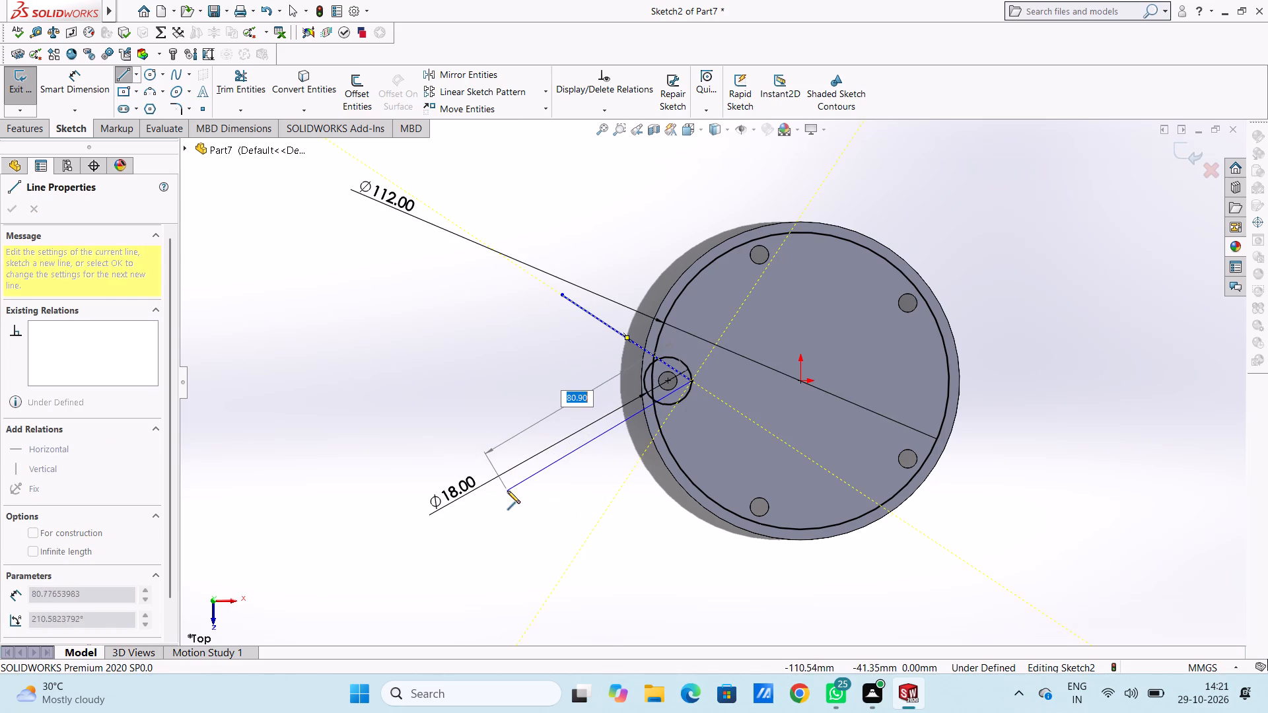
{"action": "left_click", "coordinate": [507, 492]}
{"action": "right_click", "coordinate": [460, 339]}
{"action": "double_click", "coordinate": [473, 347]}
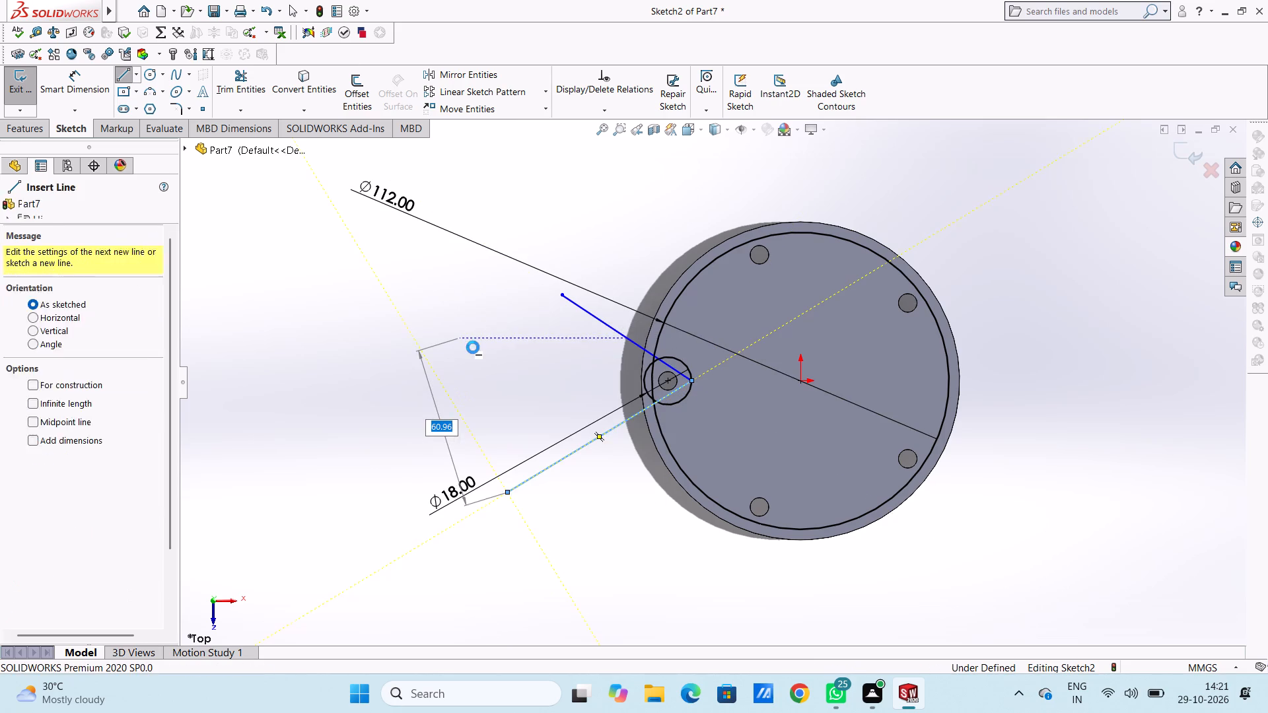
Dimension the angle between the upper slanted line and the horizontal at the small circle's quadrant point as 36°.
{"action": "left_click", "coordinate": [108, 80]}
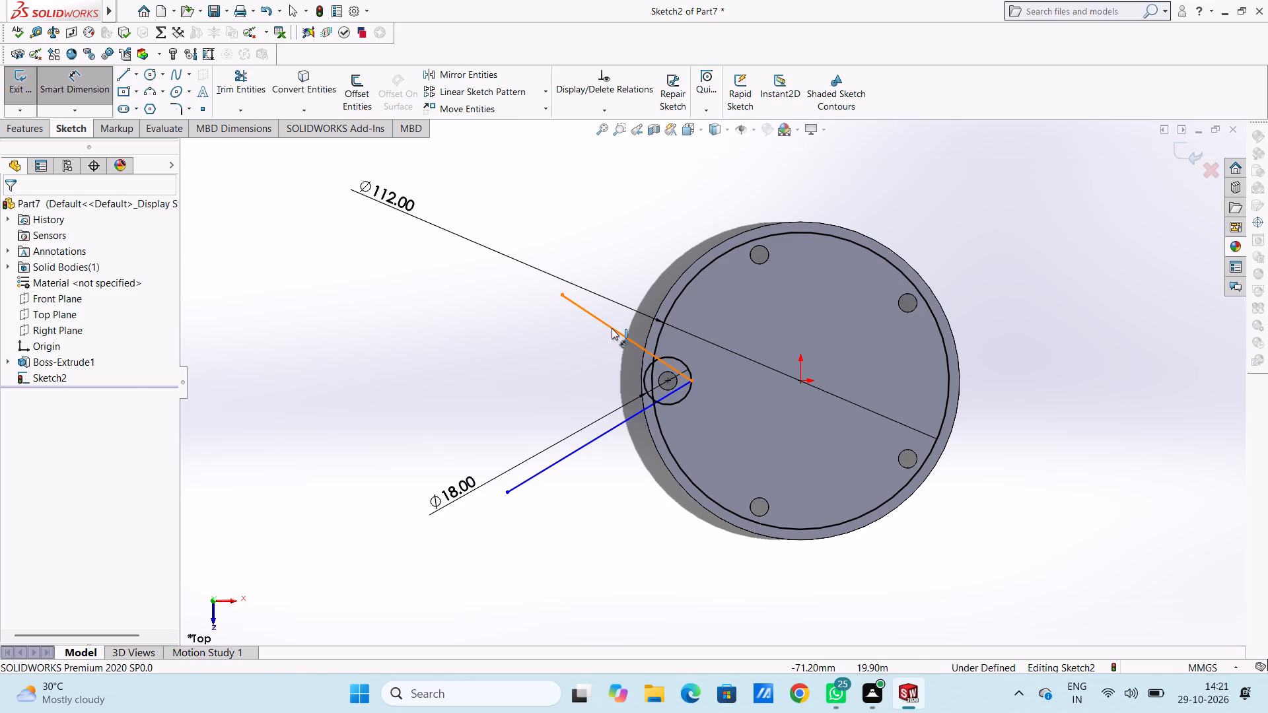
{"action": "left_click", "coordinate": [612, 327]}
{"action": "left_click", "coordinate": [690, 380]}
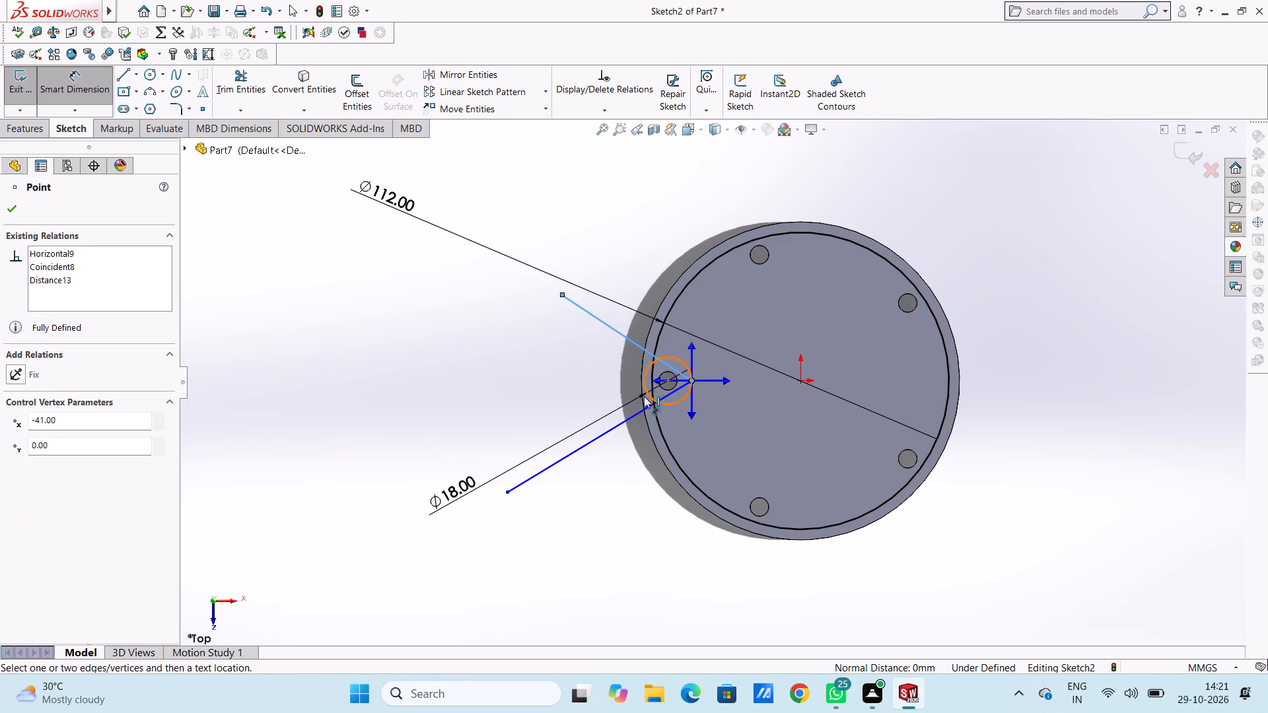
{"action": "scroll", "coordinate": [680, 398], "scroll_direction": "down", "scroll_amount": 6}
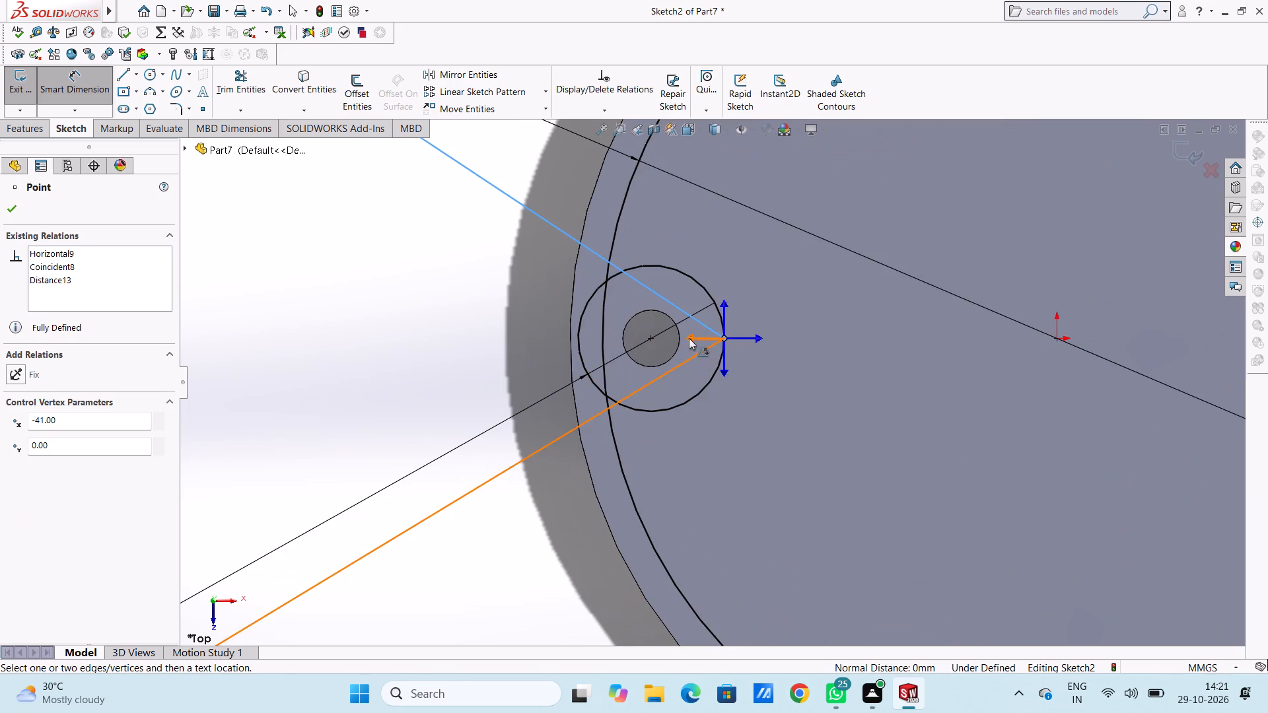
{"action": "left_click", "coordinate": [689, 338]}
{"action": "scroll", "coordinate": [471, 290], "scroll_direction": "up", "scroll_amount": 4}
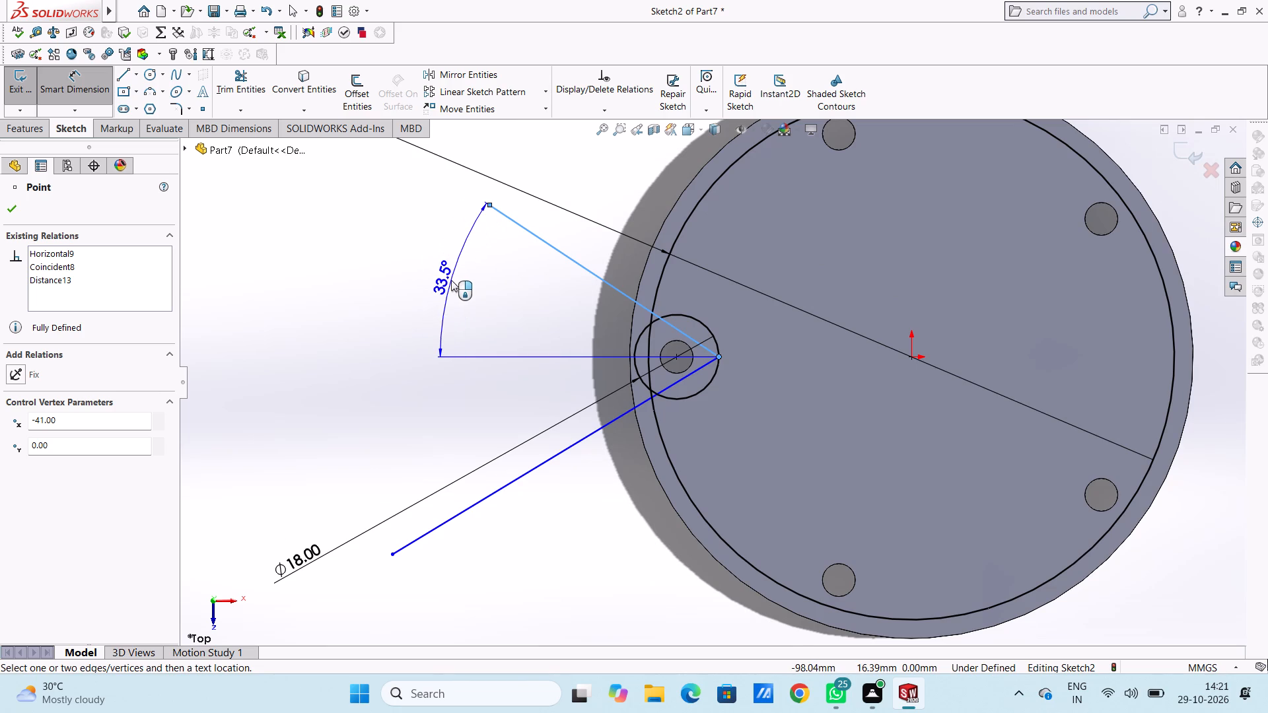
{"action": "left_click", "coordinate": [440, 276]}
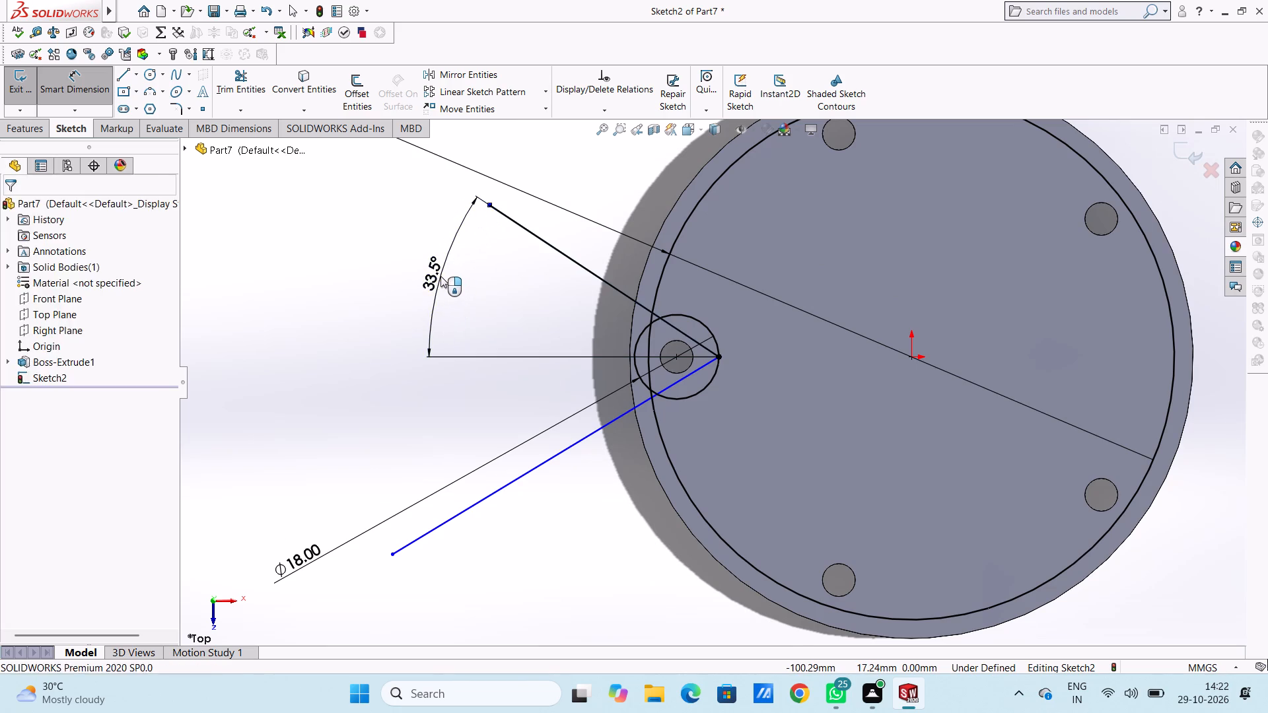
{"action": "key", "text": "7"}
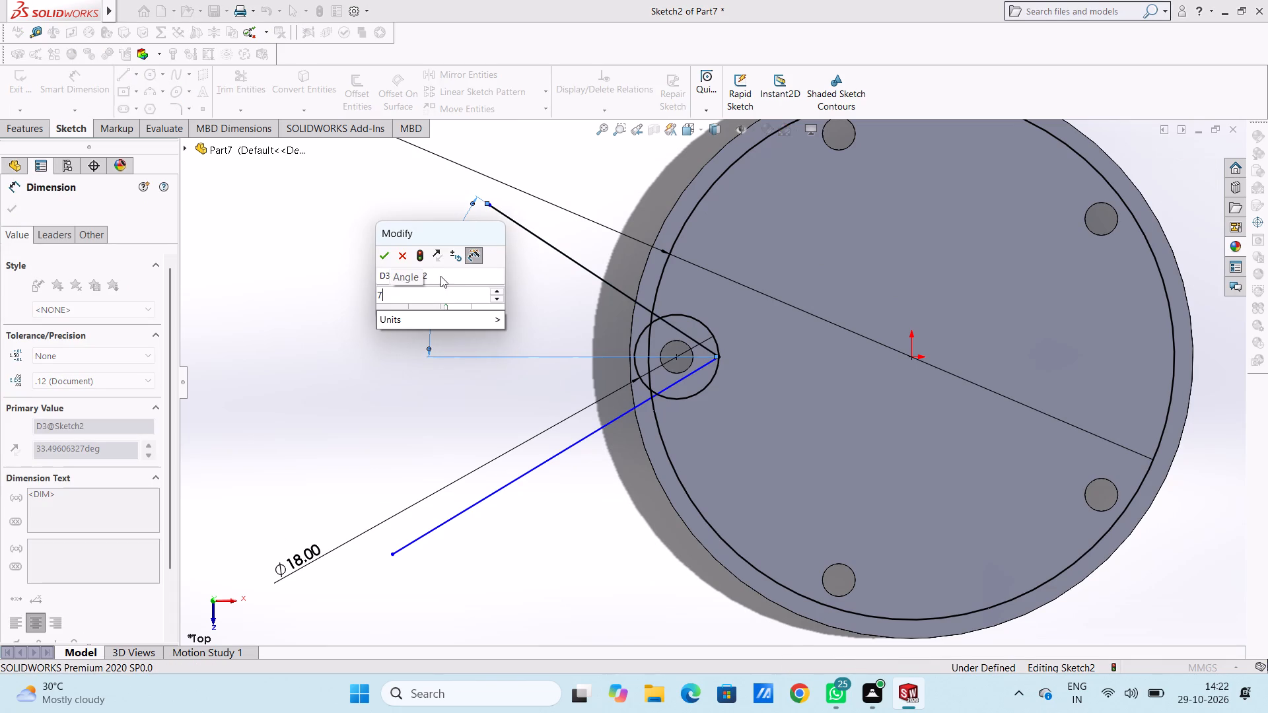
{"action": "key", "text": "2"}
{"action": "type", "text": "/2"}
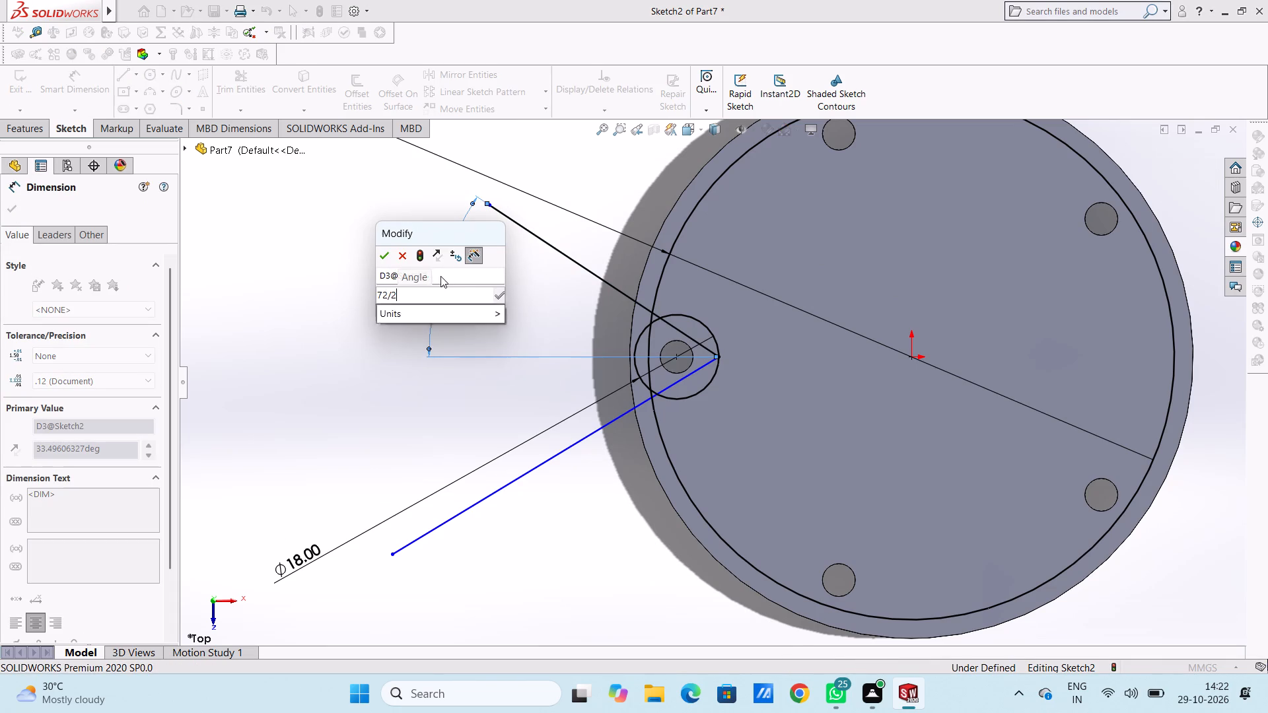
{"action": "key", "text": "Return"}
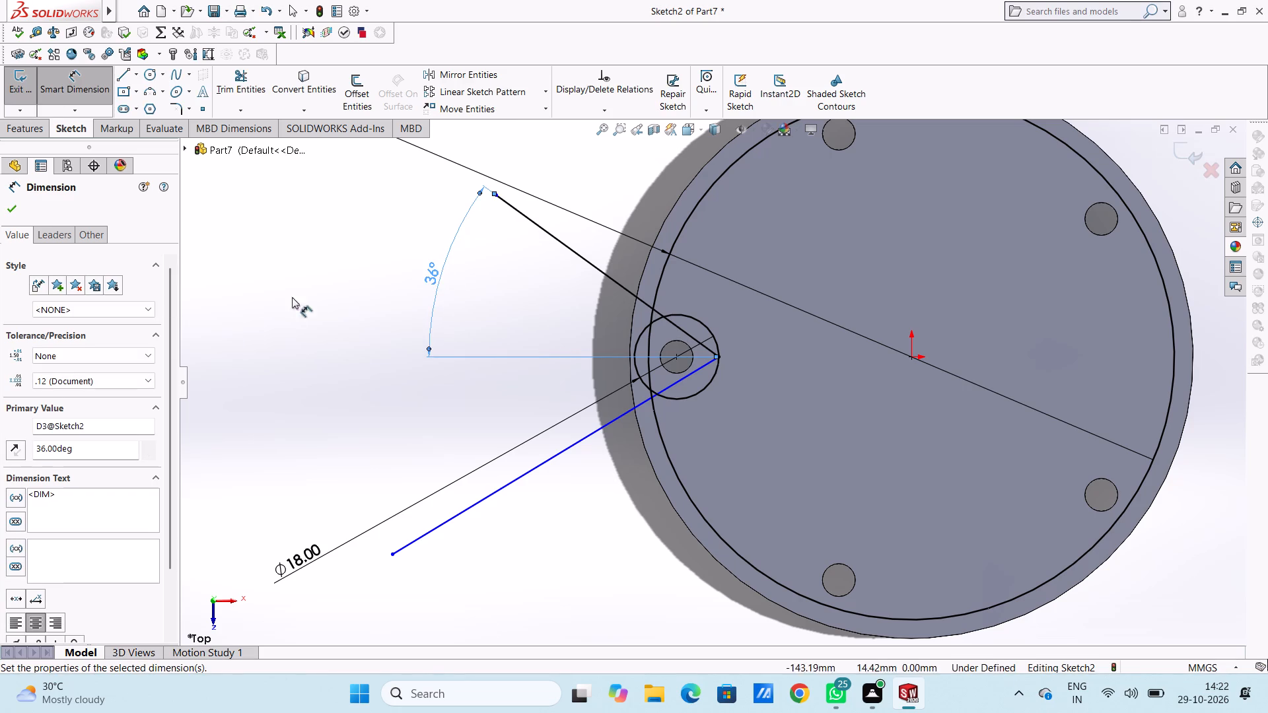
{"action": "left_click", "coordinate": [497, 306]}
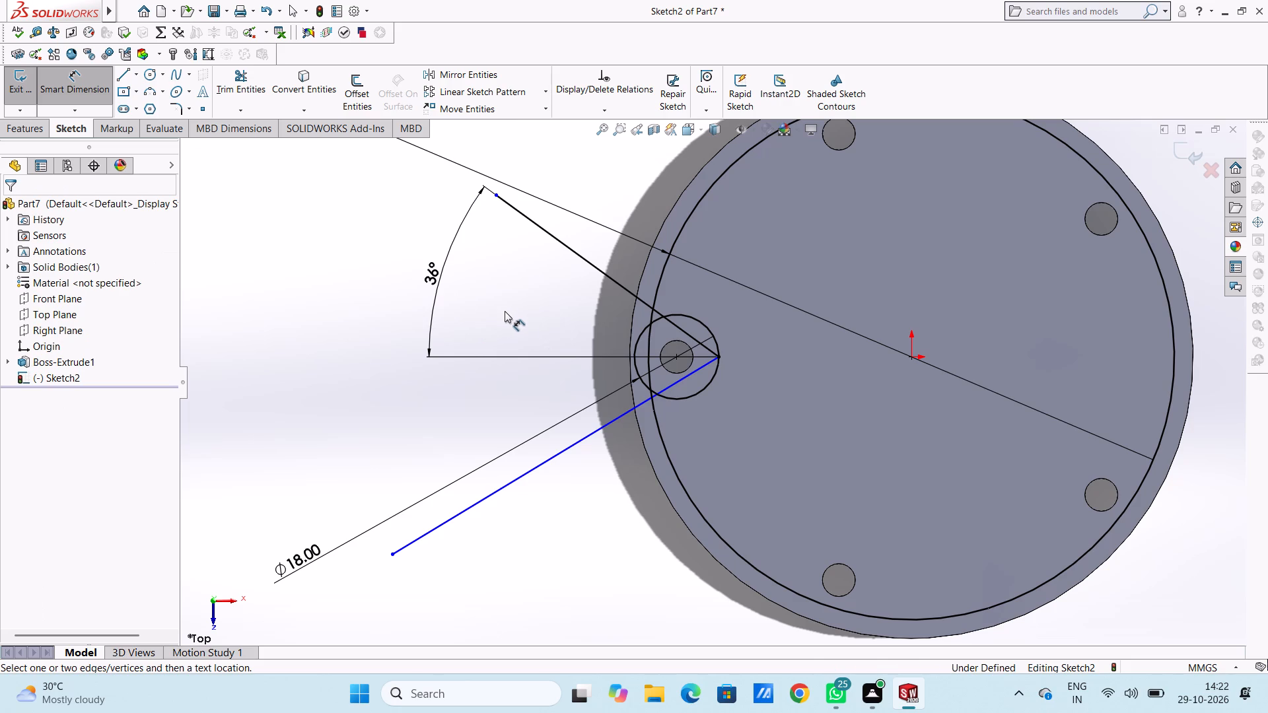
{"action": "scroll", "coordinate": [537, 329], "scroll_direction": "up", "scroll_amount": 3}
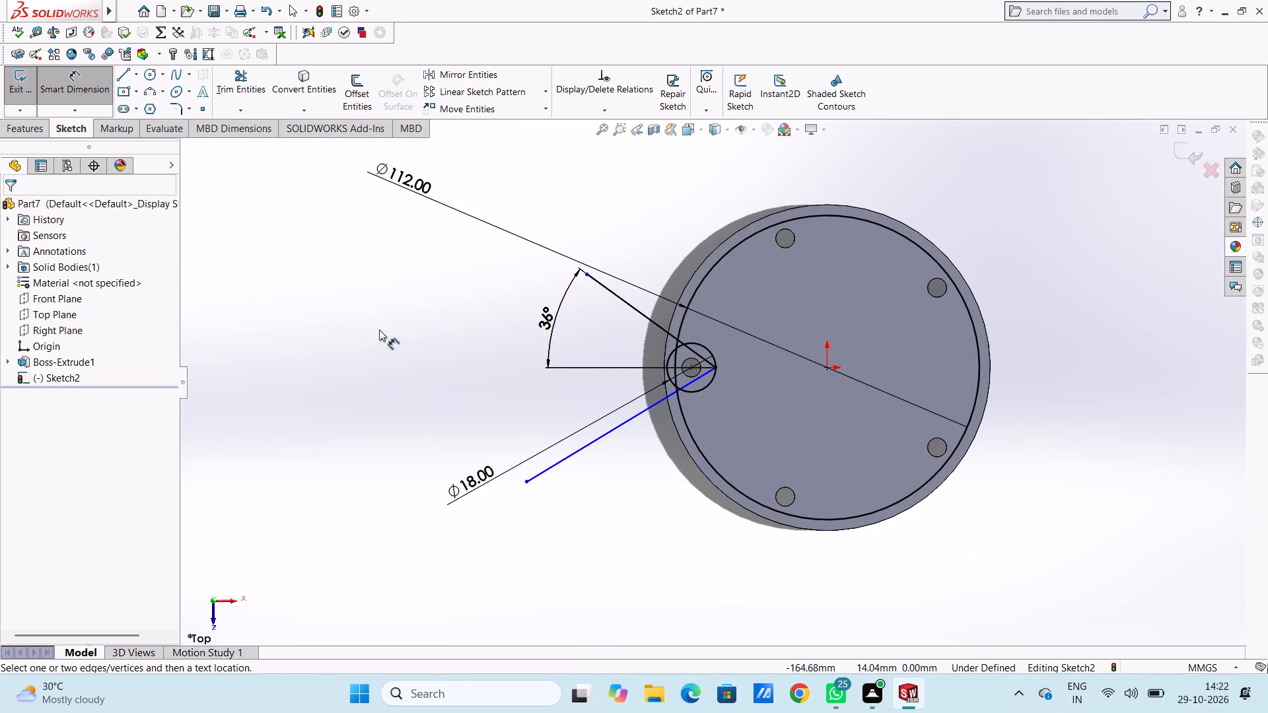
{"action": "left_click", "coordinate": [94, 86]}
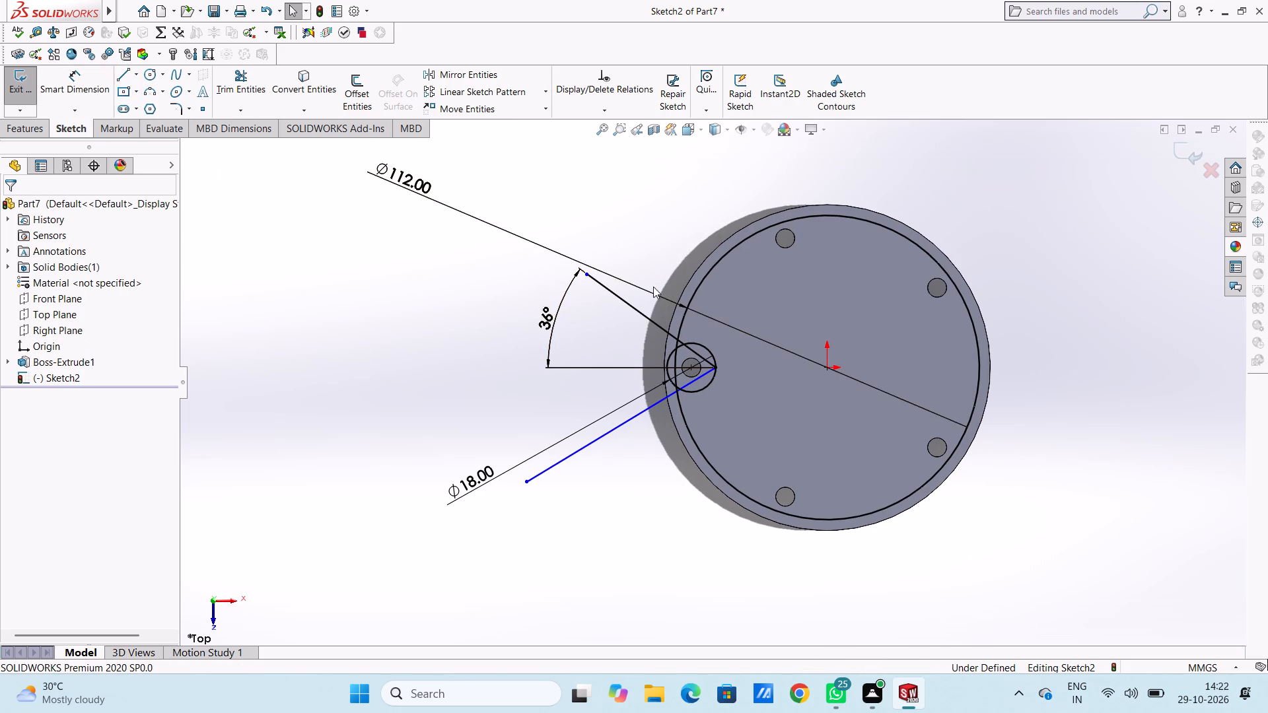
Delete both slanted lines that start at the small circle's quadrant point nearest the origin.
{"action": "left_click", "coordinate": [639, 311]}
{"action": "right_click", "coordinate": [402, 241]}
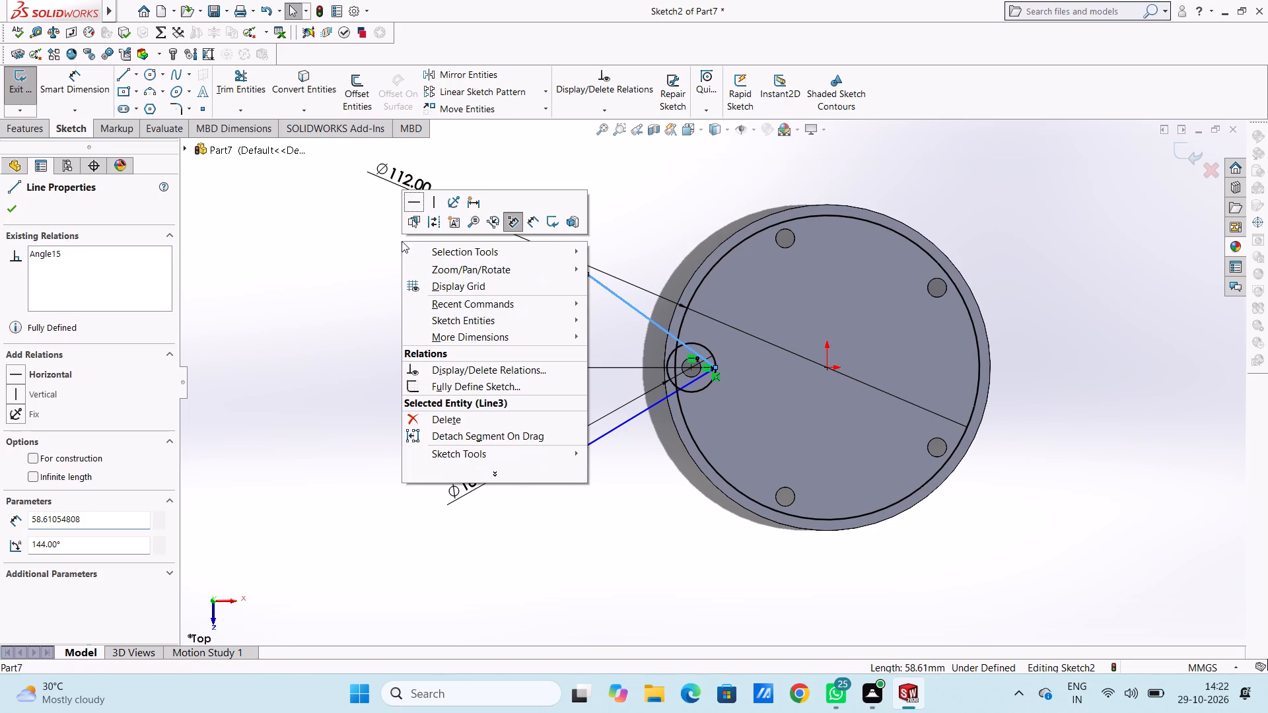
{"action": "left_click", "coordinate": [475, 422]}
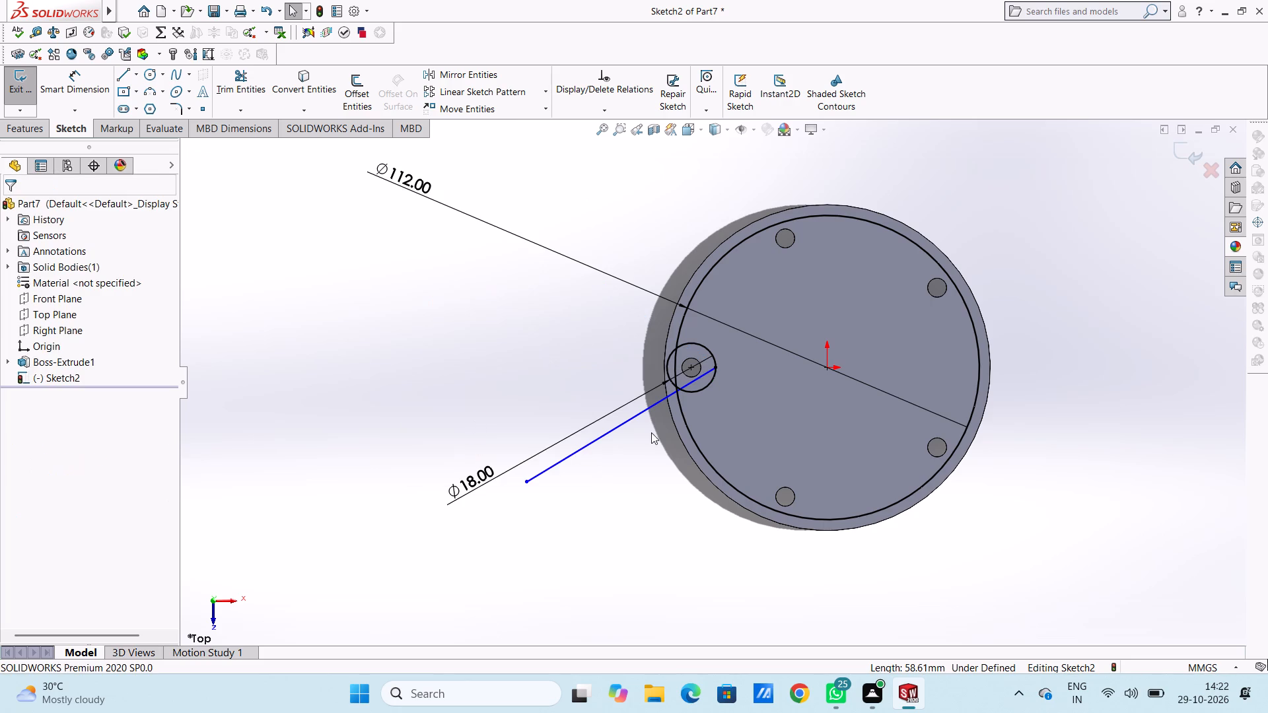
{"action": "left_click", "coordinate": [626, 423]}
{"action": "right_click", "coordinate": [514, 335]}
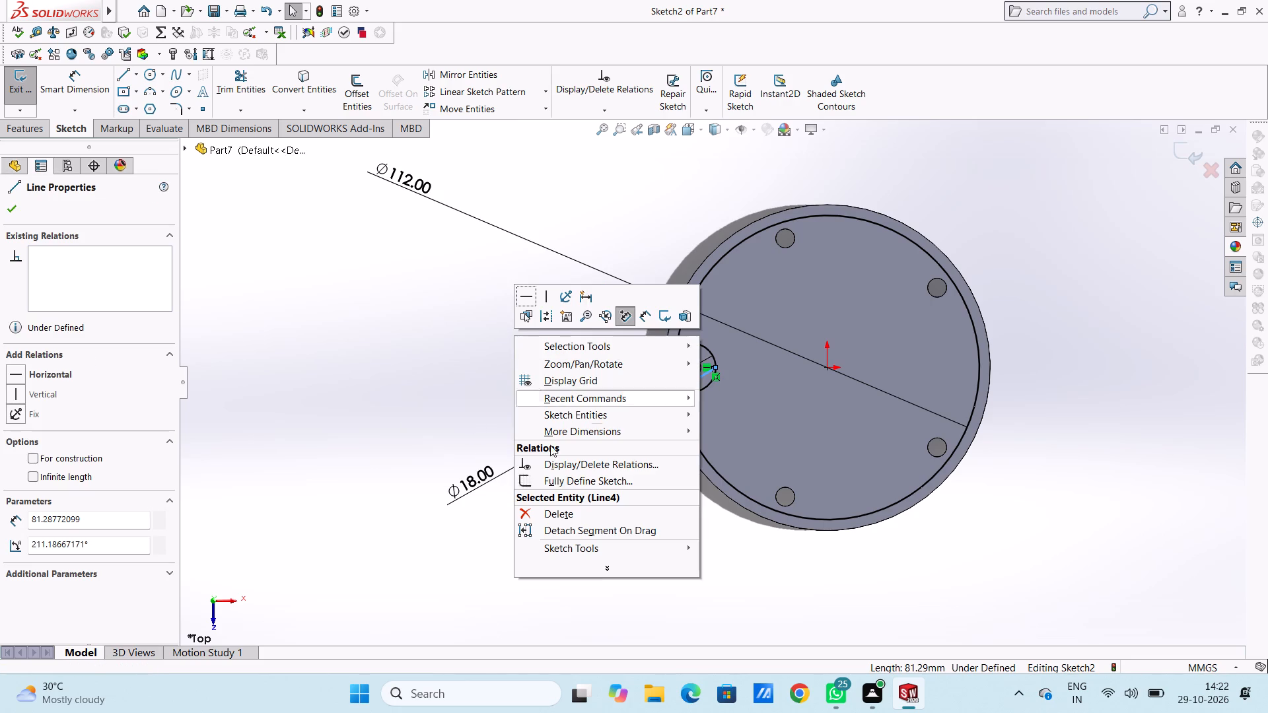
{"action": "left_click", "coordinate": [560, 507]}
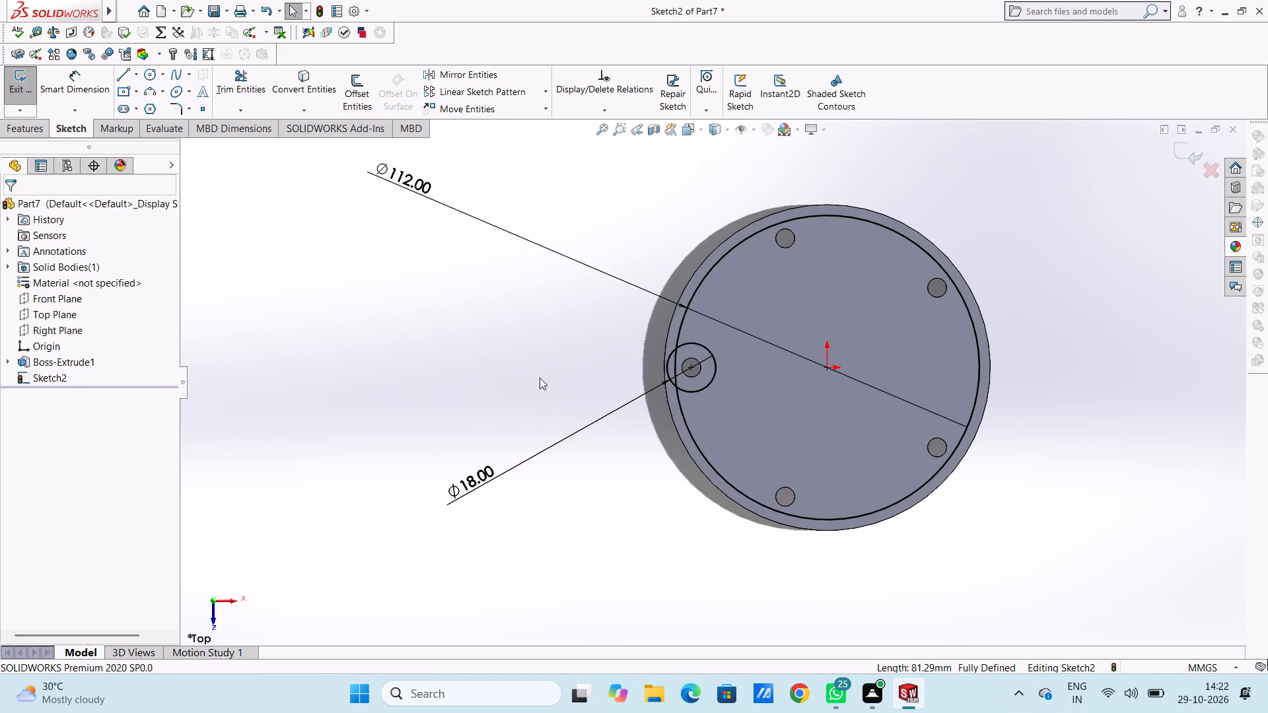
Draw a slanted line about 71 mm long, tangent to the 18 mm circle's upper side, outward and upward beyond the disc's edge.
{"action": "left_click", "coordinate": [119, 79]}
{"action": "left_click", "coordinate": [714, 356]}
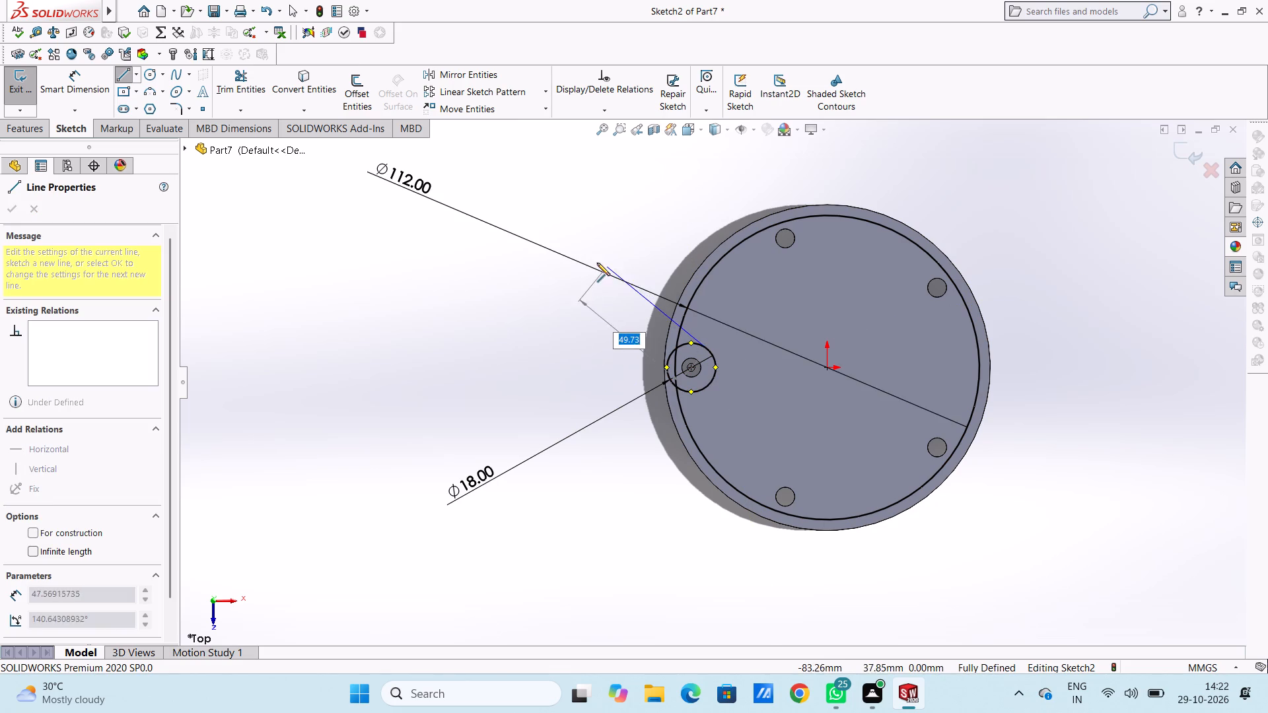
{"action": "left_click", "coordinate": [563, 222]}
{"action": "right_click", "coordinate": [503, 194]}
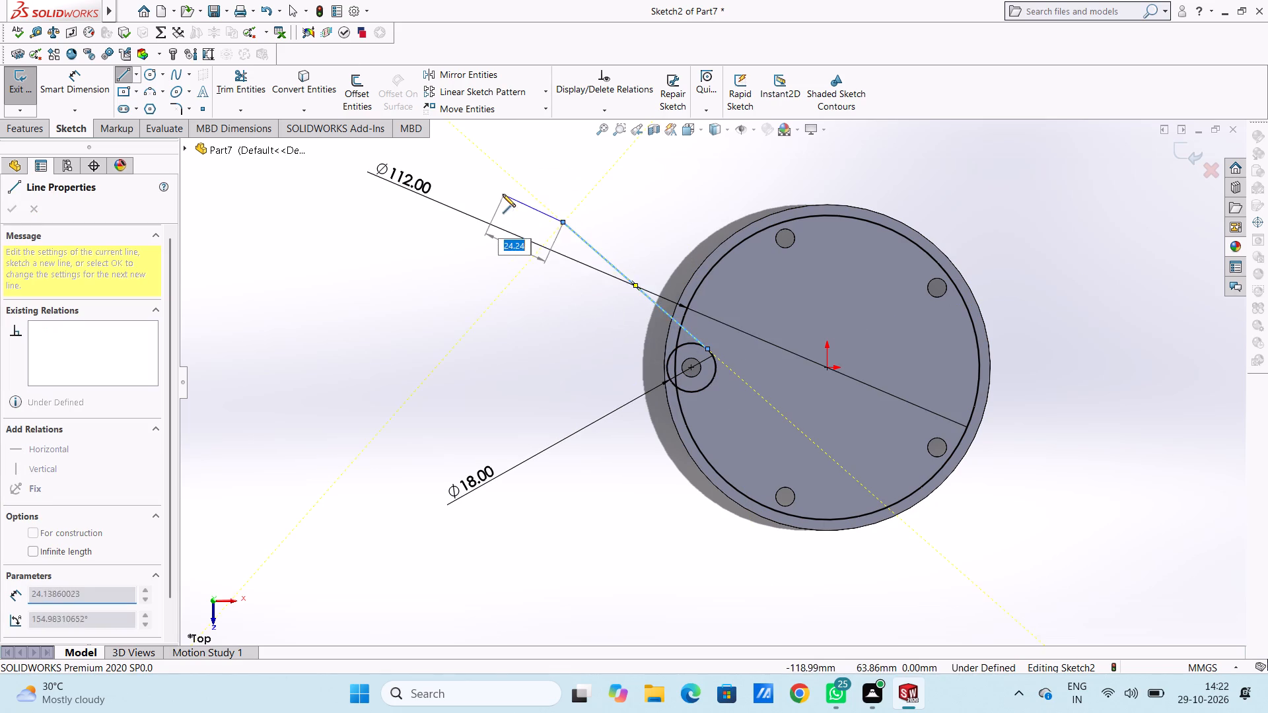
{"action": "left_click", "coordinate": [516, 203]}
{"action": "left_click", "coordinate": [446, 339]}
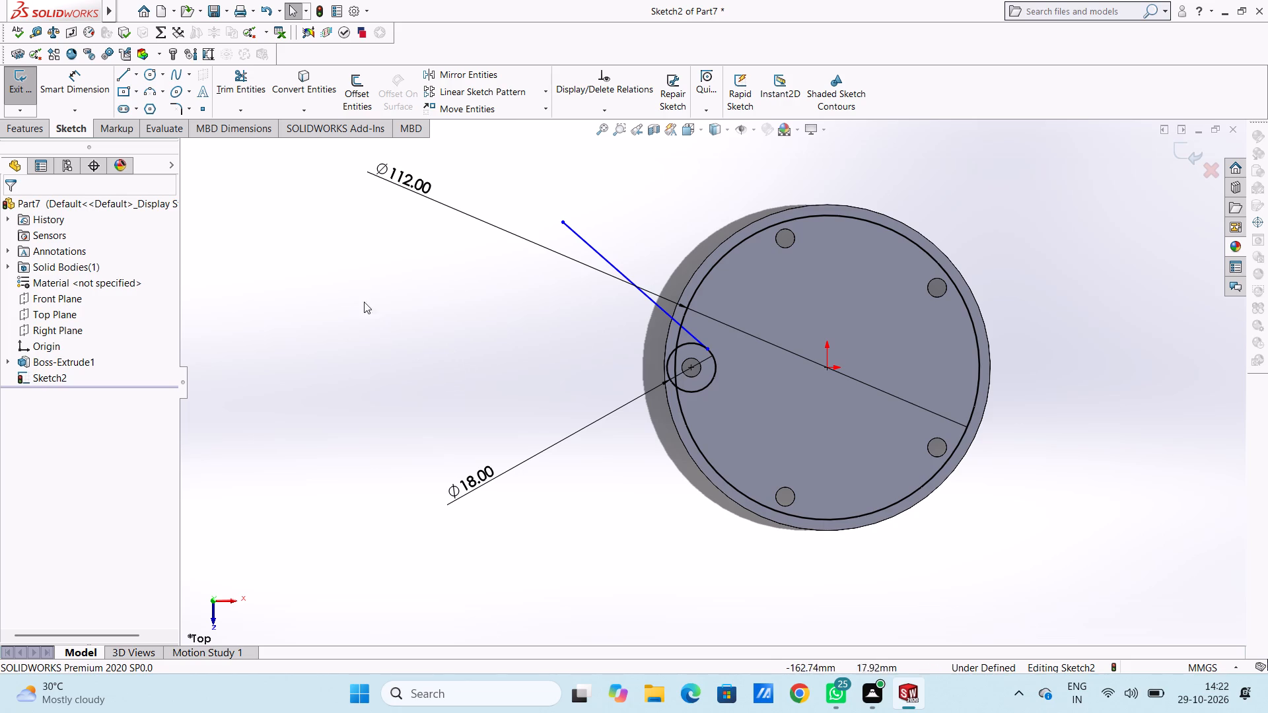
Draw a slanted line about 63 mm long, tangent to the 18 mm circle's lower side, outward and downward beyond the disc's edge.
{"action": "left_click", "coordinate": [126, 73]}
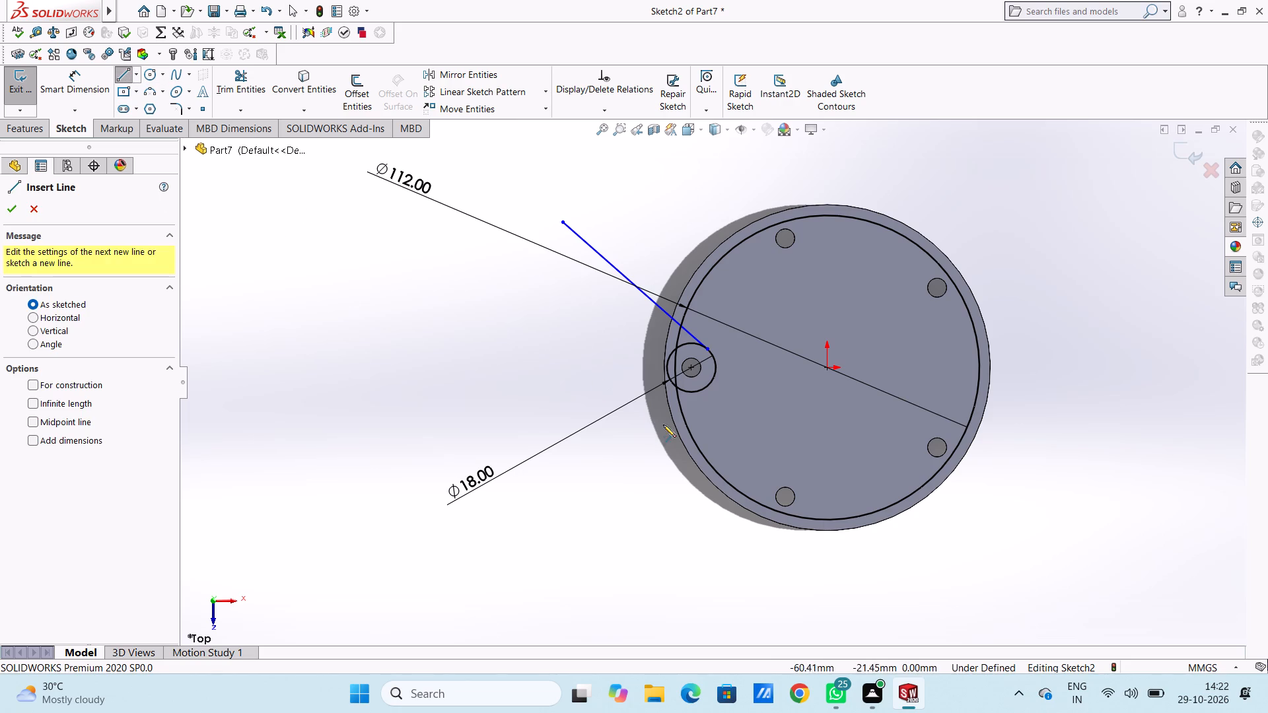
{"action": "left_click", "coordinate": [705, 386]}
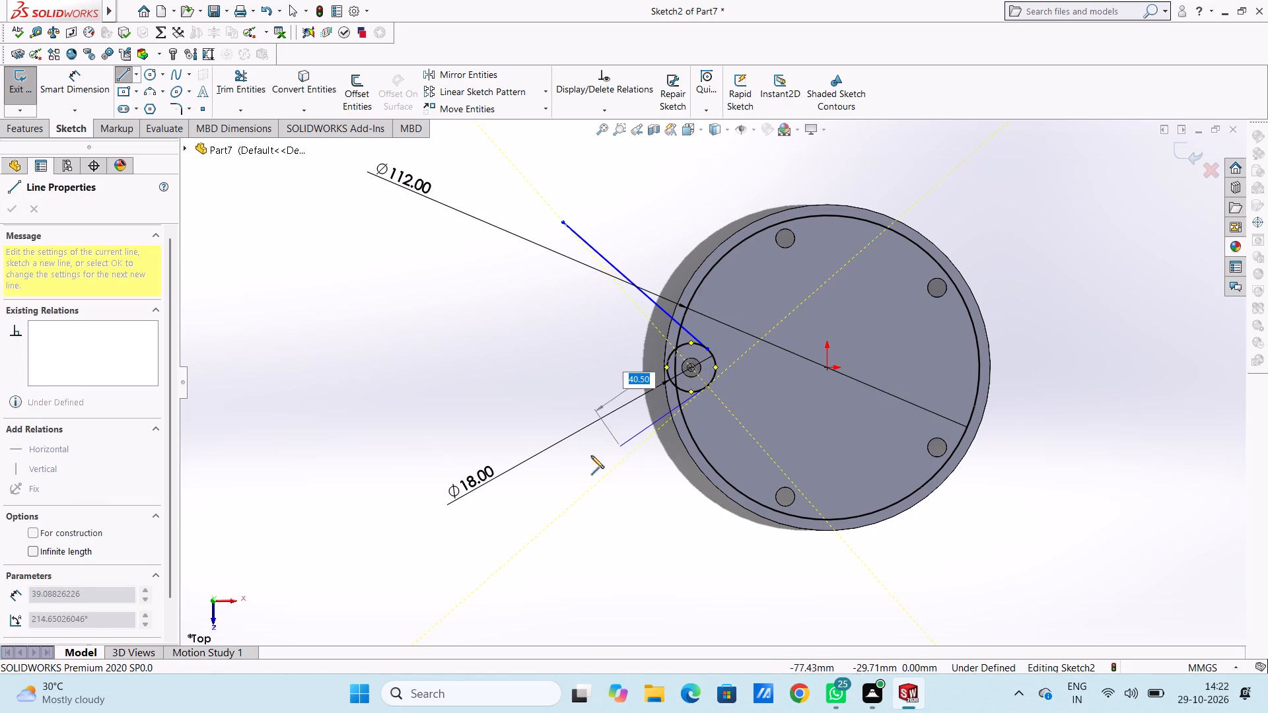
{"action": "left_click", "coordinate": [577, 498]}
{"action": "right_click", "coordinate": [479, 347]}
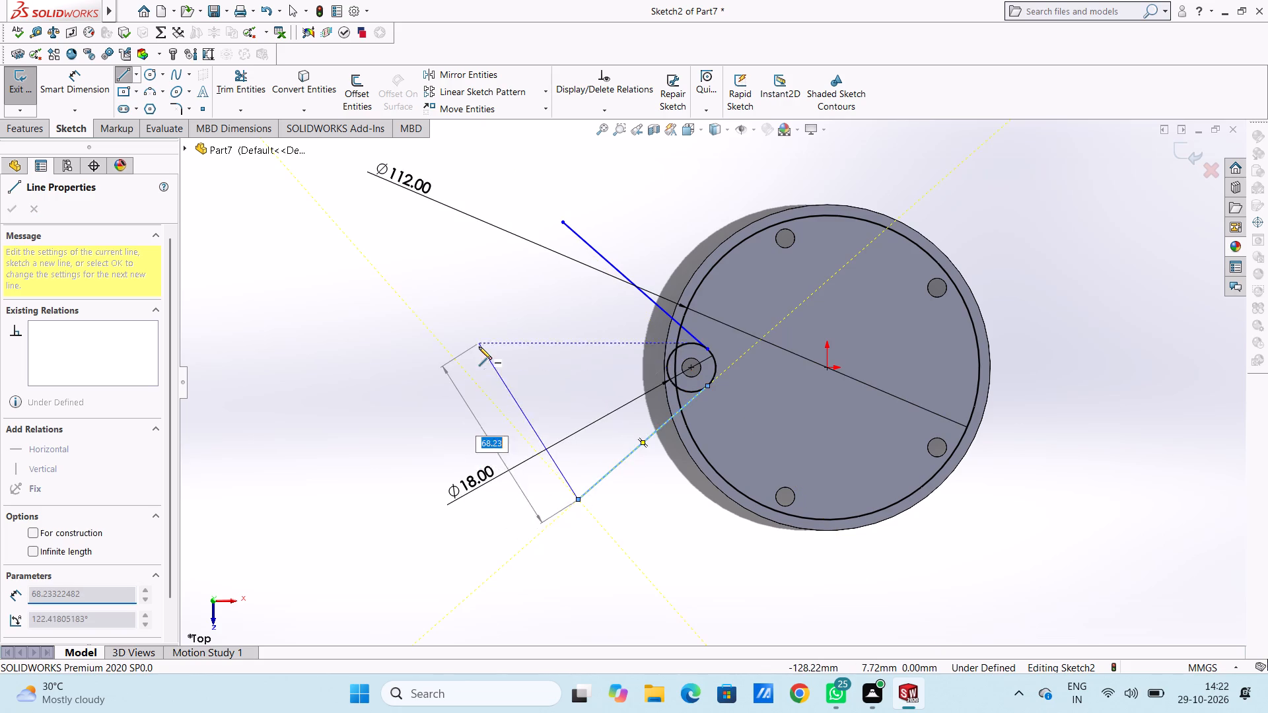
{"action": "left_click", "coordinate": [486, 355]}
{"action": "left_click", "coordinate": [464, 302]}
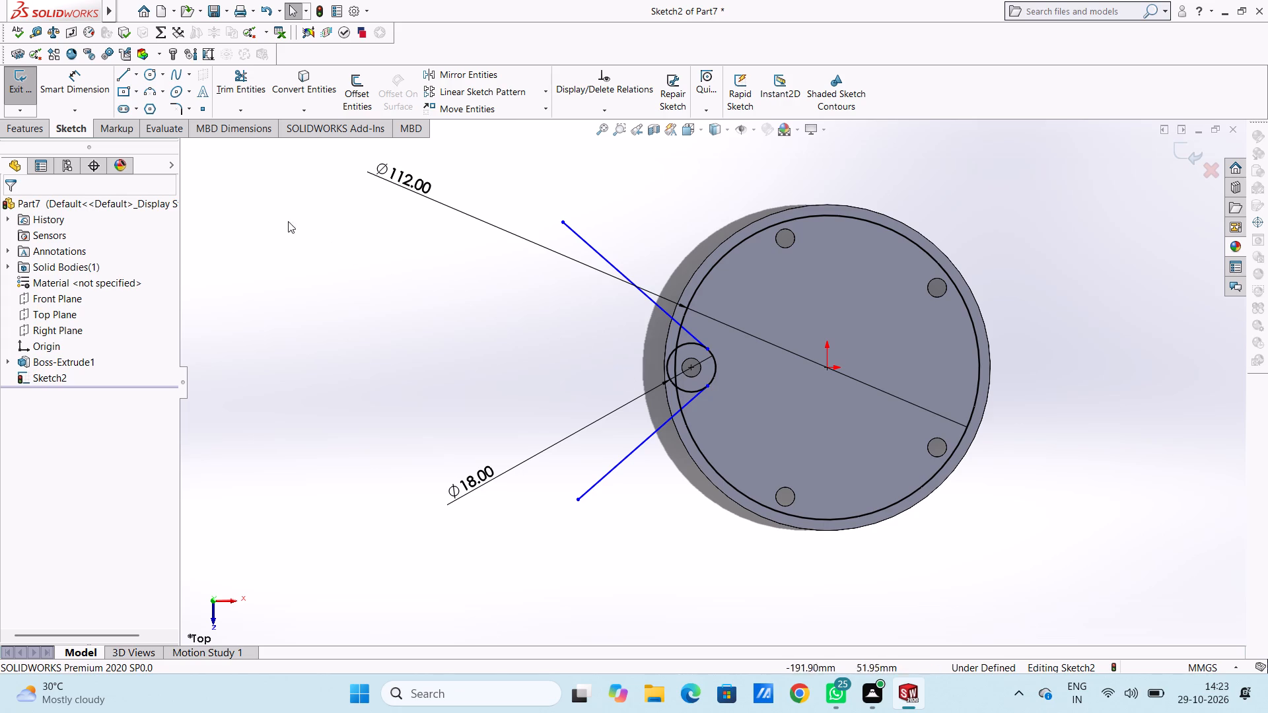
Dimension the upper tangent line's angle from the horizontal at its endpoint on the small circle as 36°.
{"action": "left_click", "coordinate": [88, 83]}
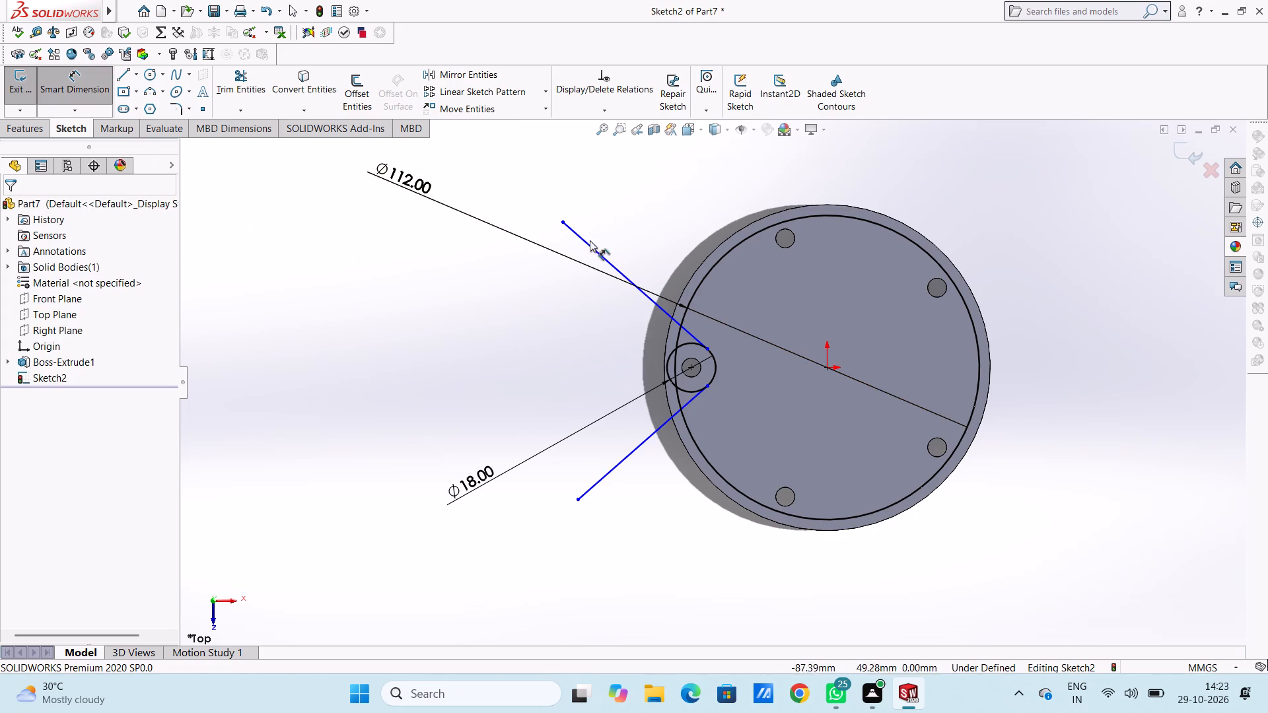
{"action": "left_click", "coordinate": [595, 251]}
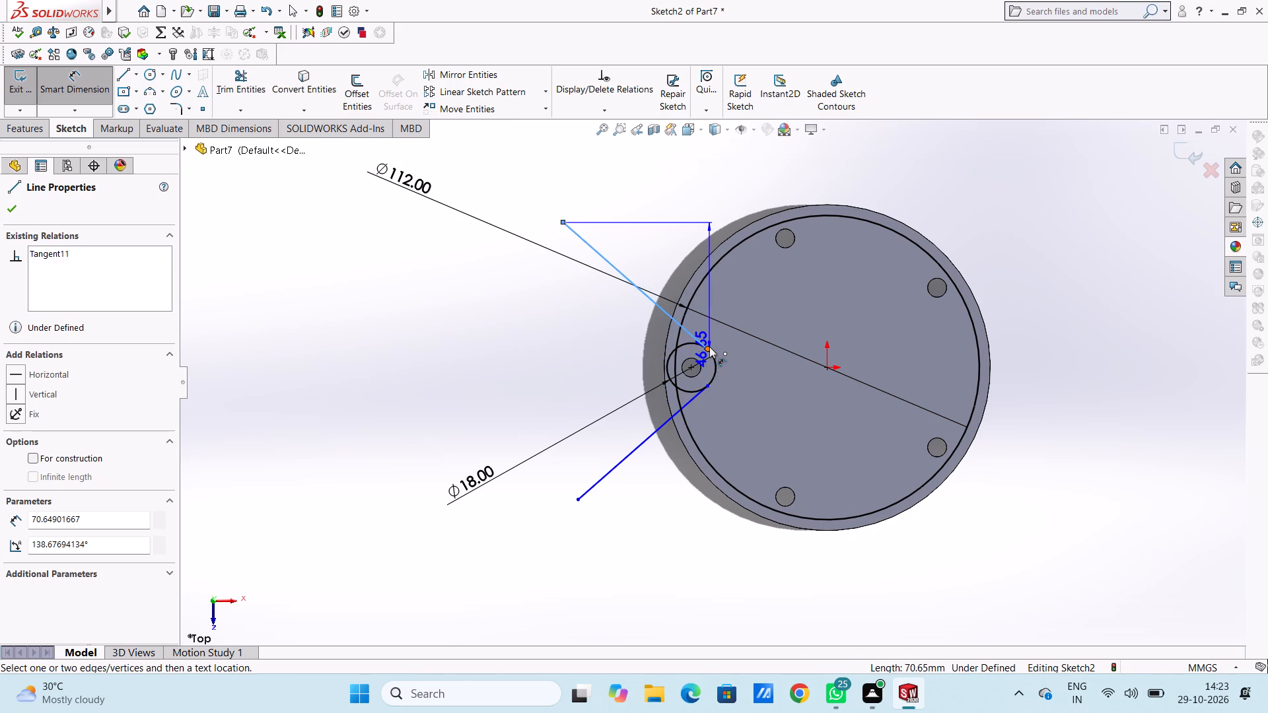
{"action": "left_click", "coordinate": [709, 347]}
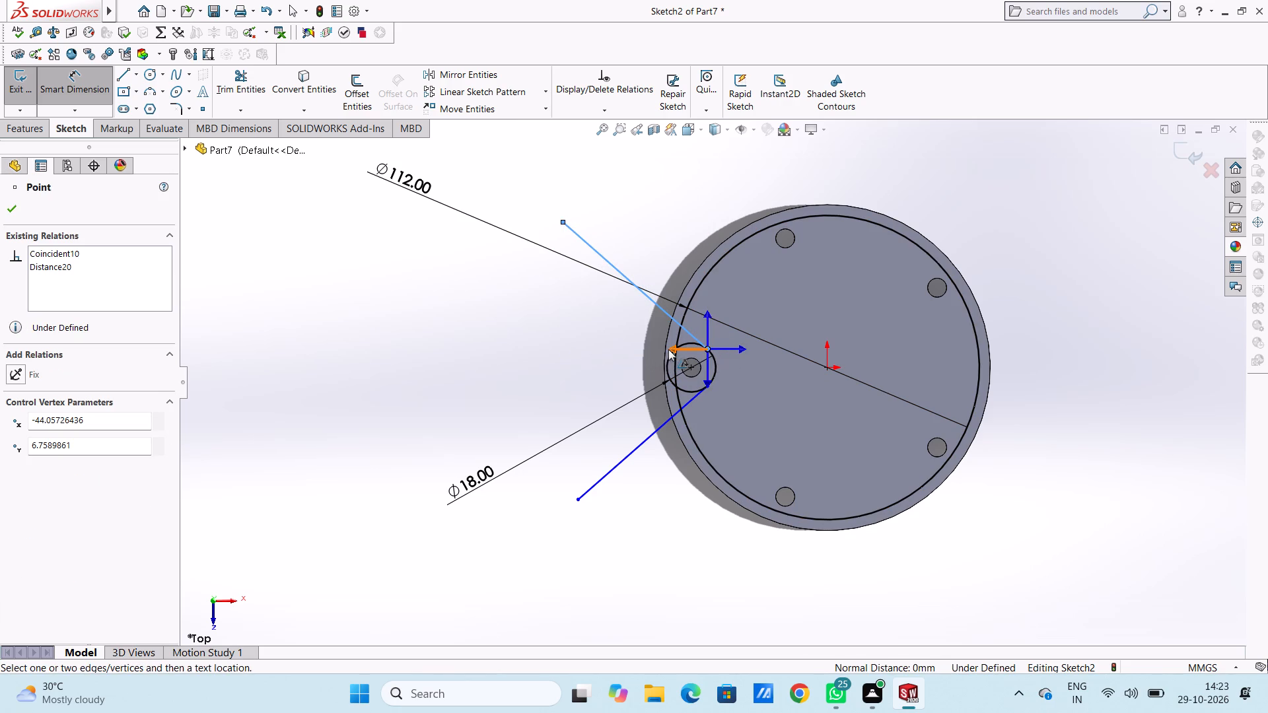
{"action": "left_click", "coordinate": [668, 349]}
{"action": "left_click", "coordinate": [493, 304]}
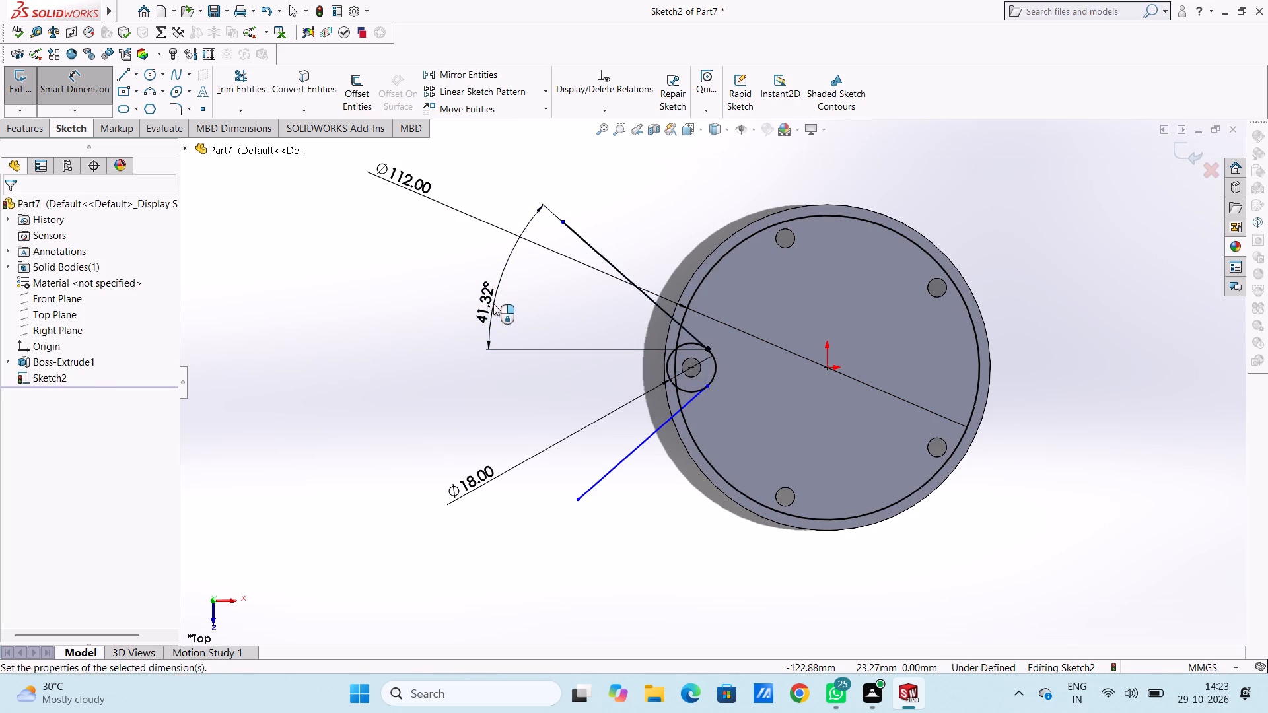
{"action": "type", "text": "72/"}
{"action": "key", "text": "2"}
{"action": "key", "text": "Return"}
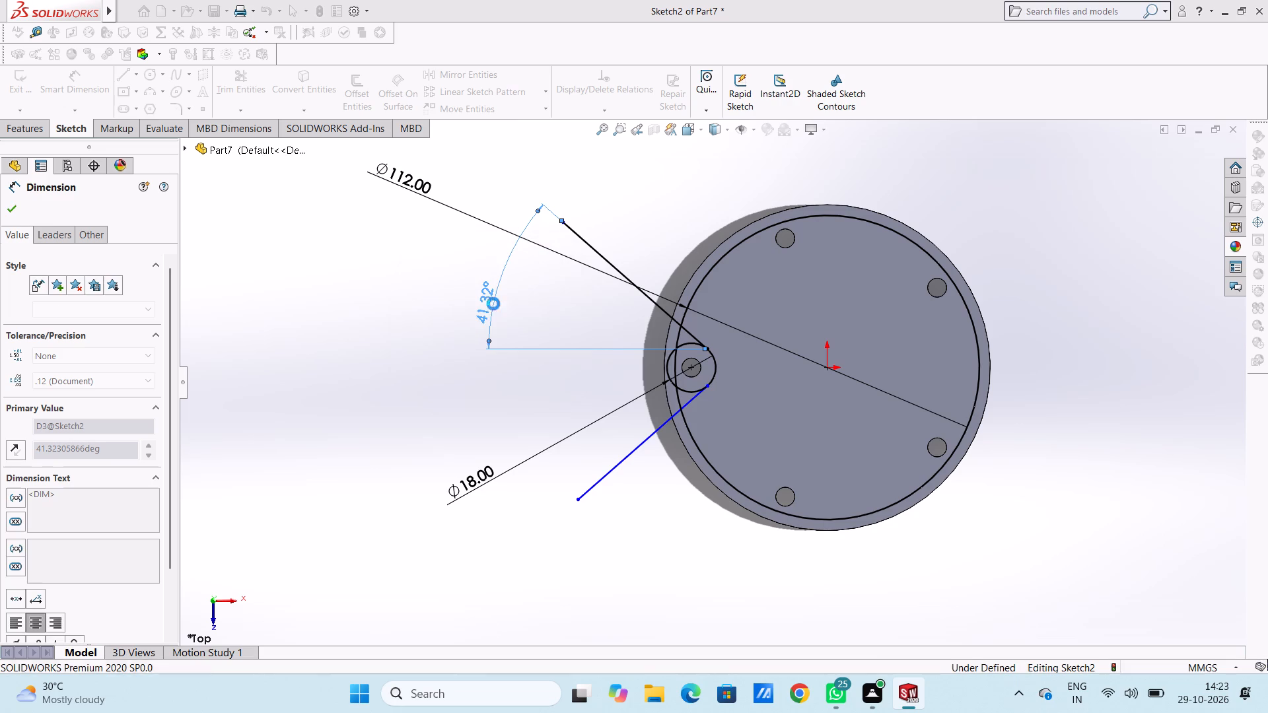
{"action": "left_click", "coordinate": [539, 306]}
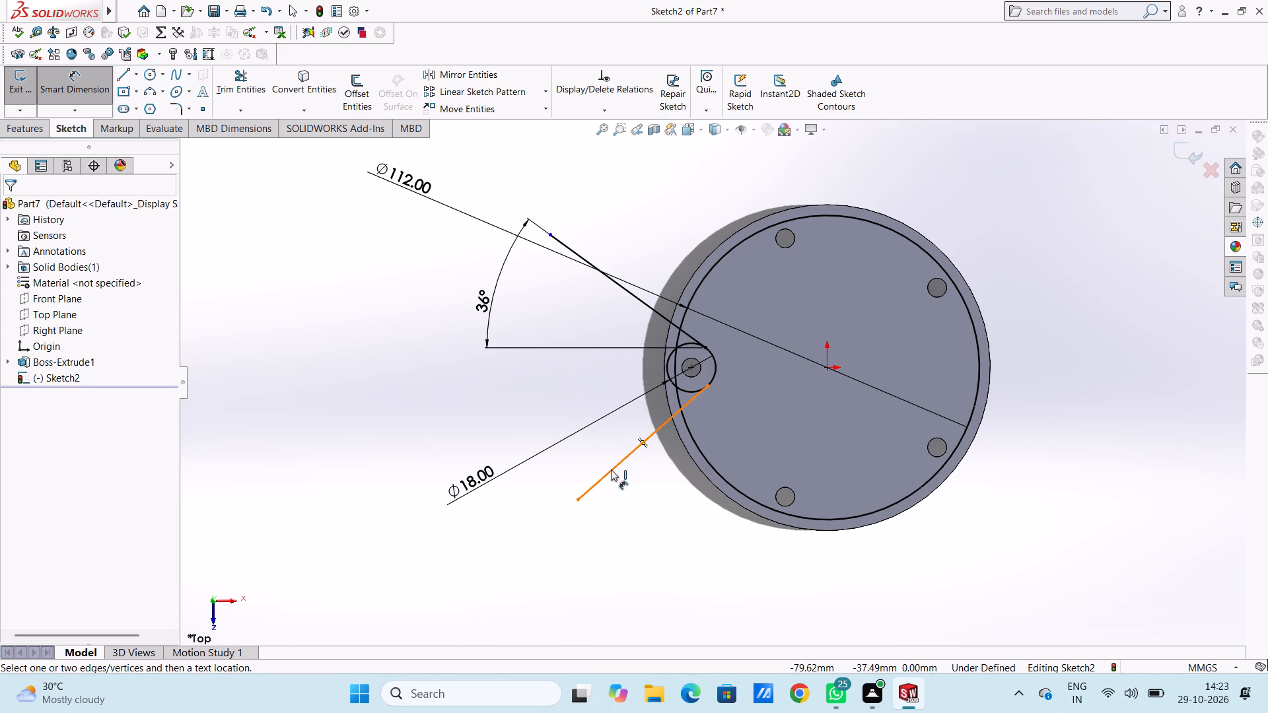
Dimension the lower tangent line's angle from the horizontal at its endpoint on the small circle as 36°.
{"action": "left_click", "coordinate": [611, 469]}
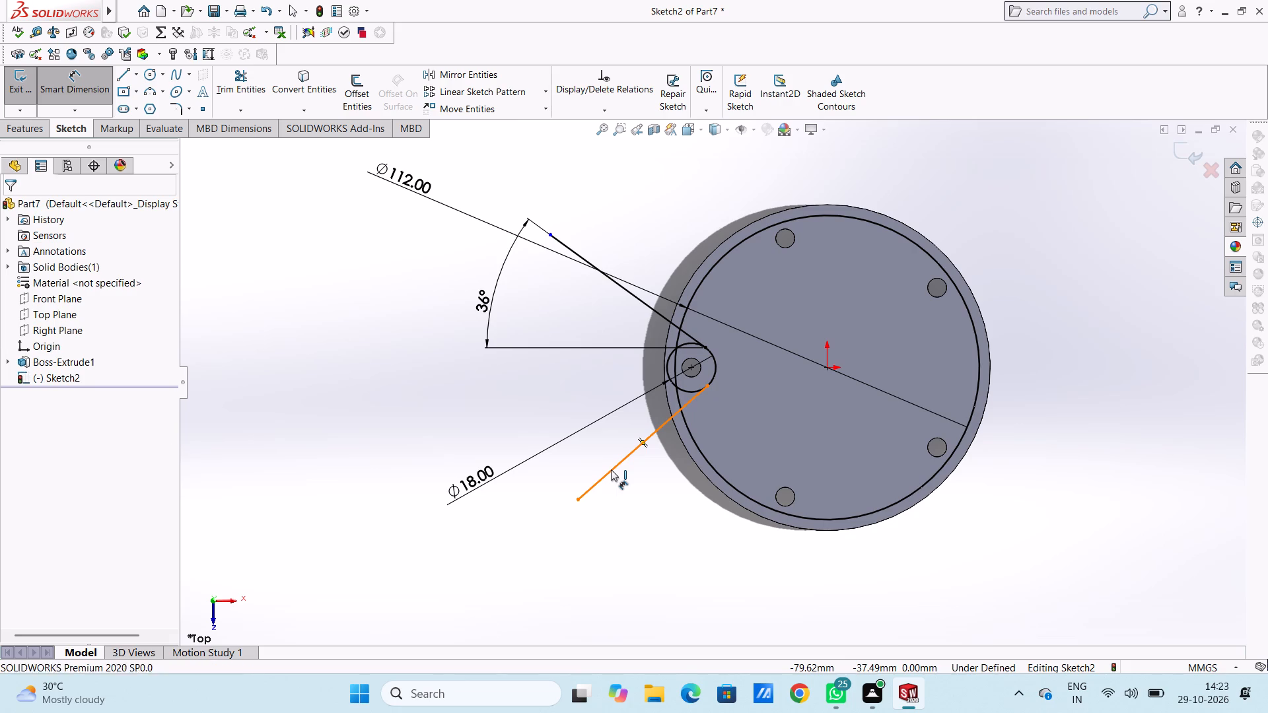
{"action": "left_click", "coordinate": [709, 385]}
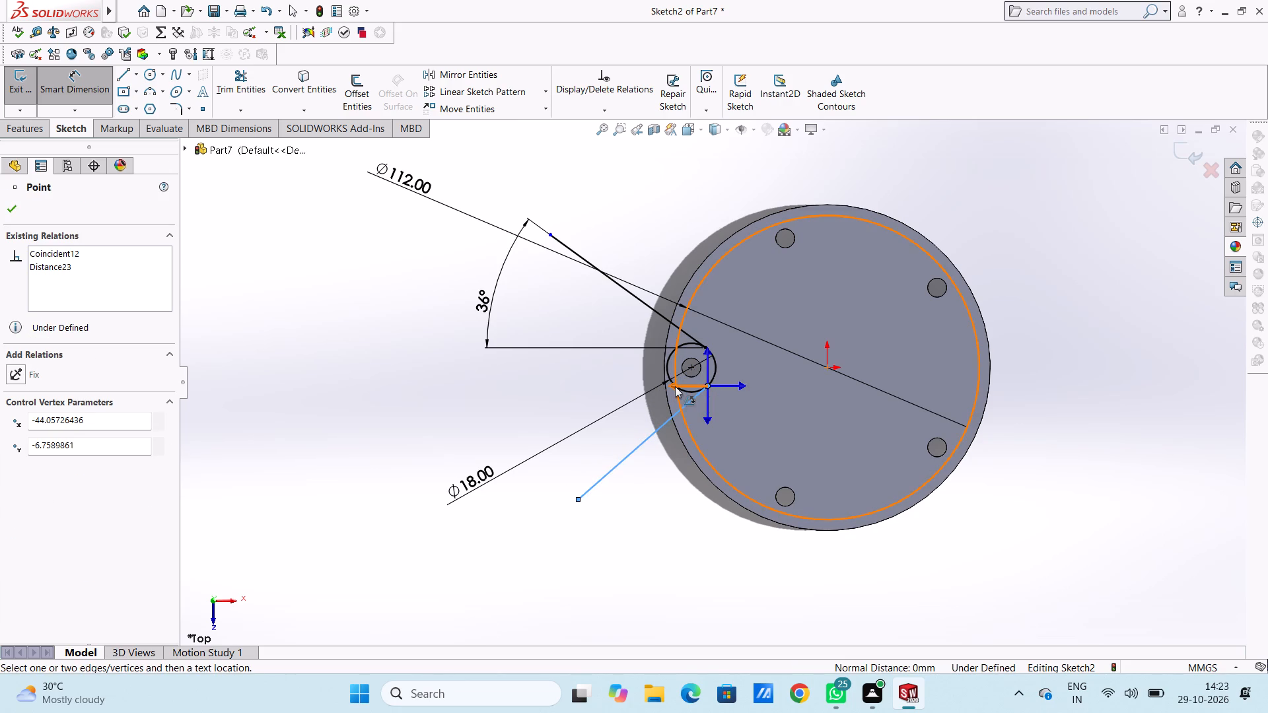
{"action": "scroll", "coordinate": [685, 393], "scroll_direction": "down", "scroll_amount": 6}
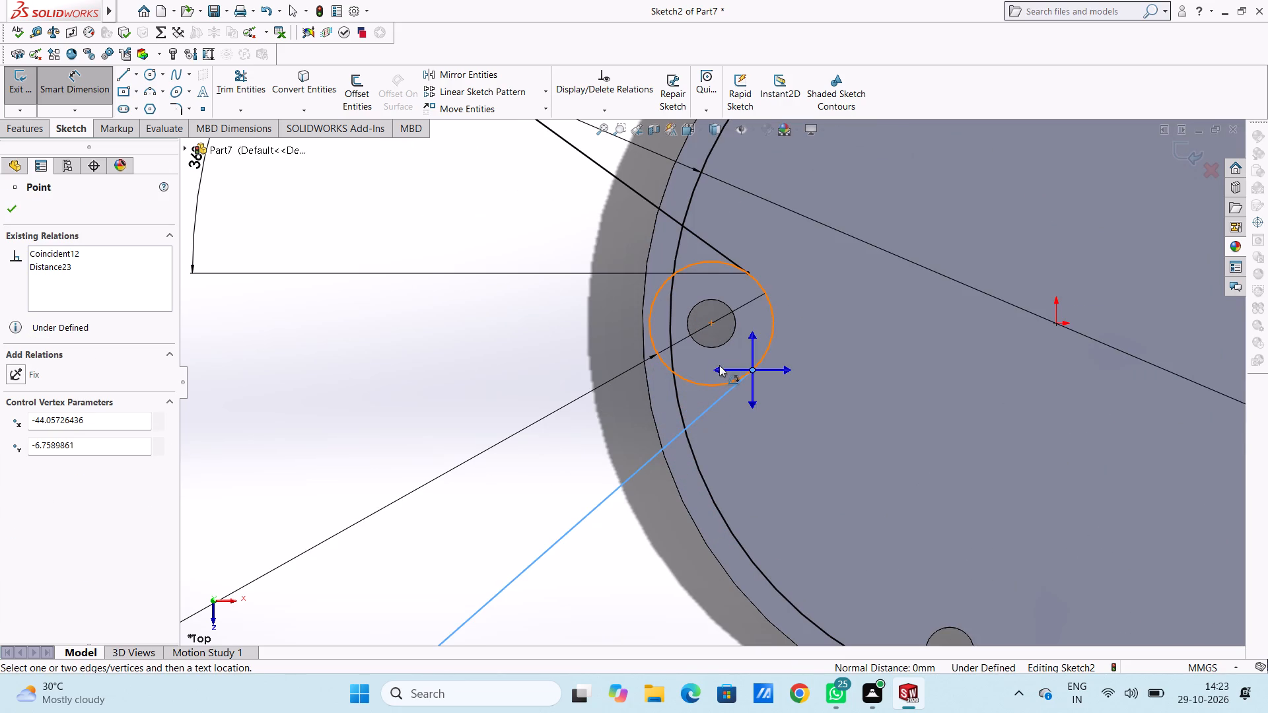
{"action": "left_click", "coordinate": [719, 366]}
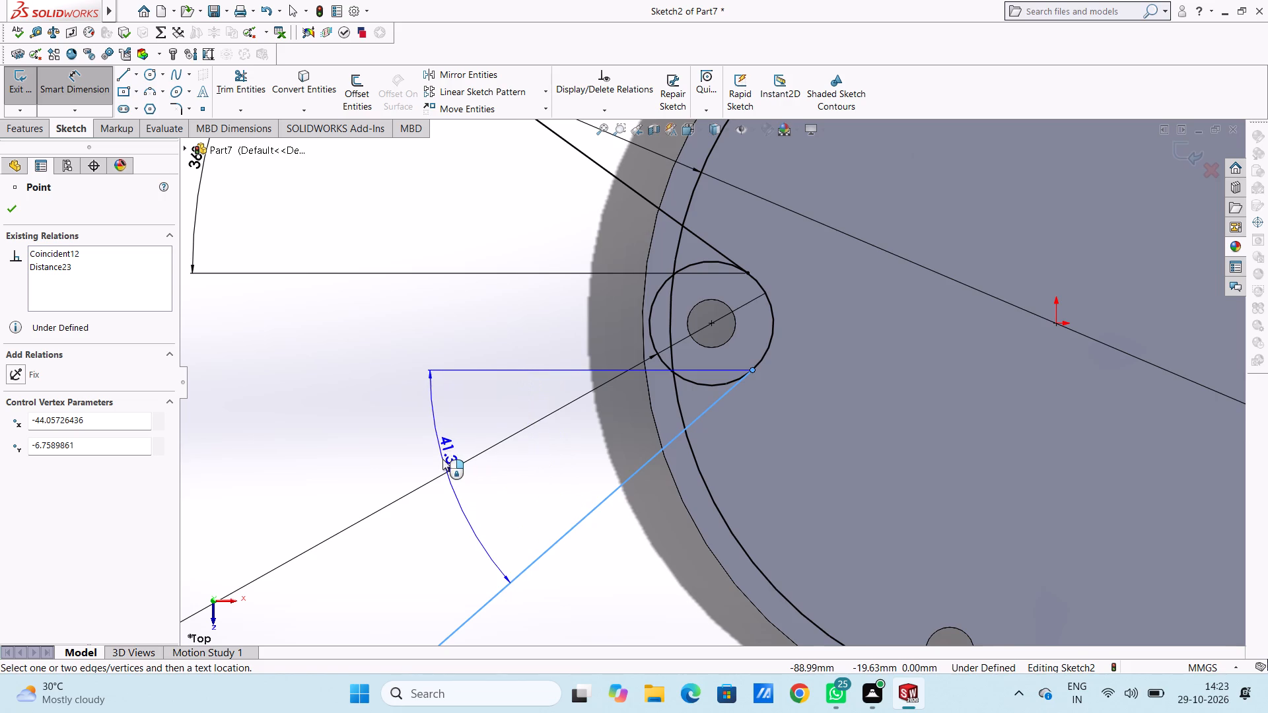
{"action": "scroll", "coordinate": [442, 459], "scroll_direction": "up", "scroll_amount": 3}
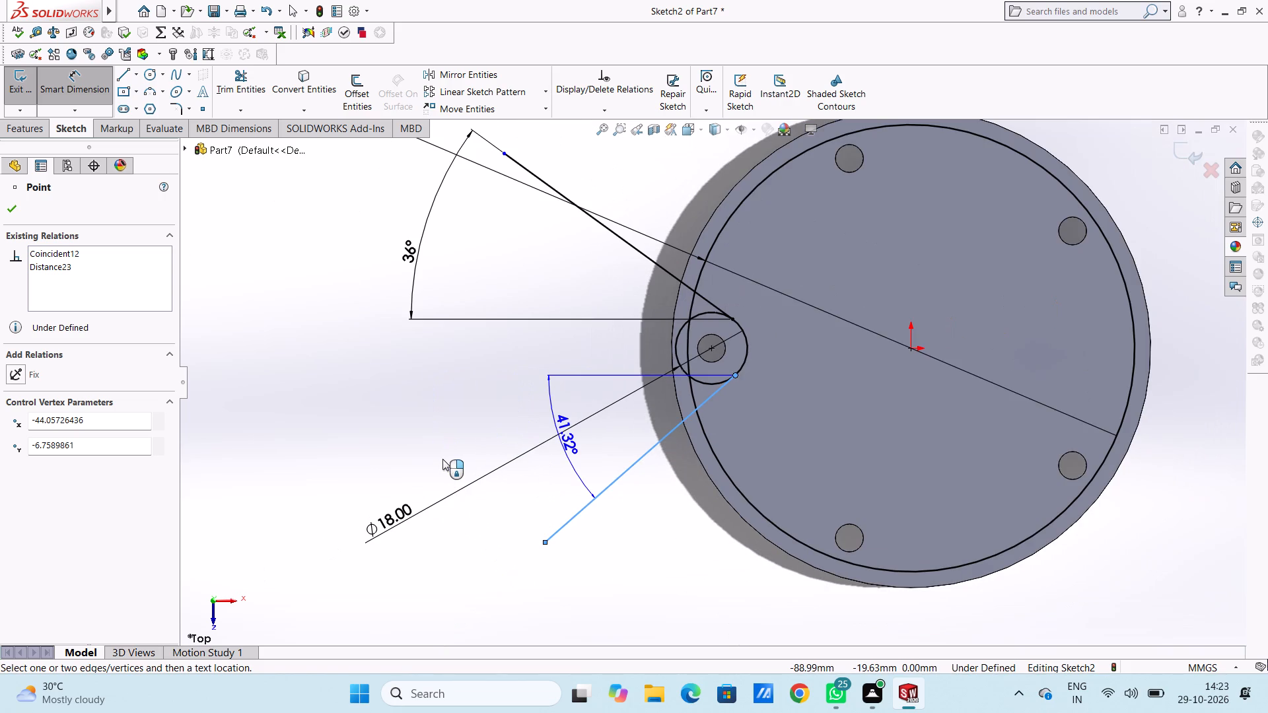
{"action": "scroll", "coordinate": [442, 475], "scroll_direction": "up", "scroll_amount": 2}
{"action": "left_click", "coordinate": [498, 430]}
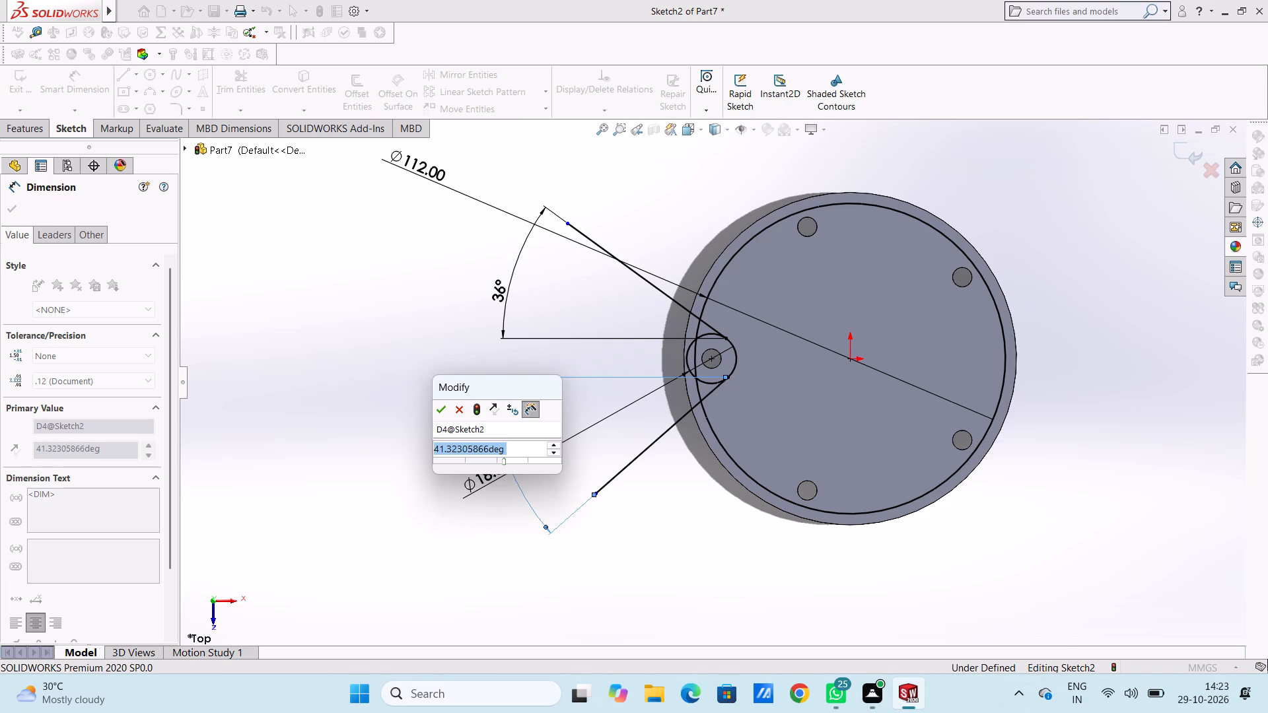
{"action": "type", "text": "36"}
{"action": "key", "text": "Return"}
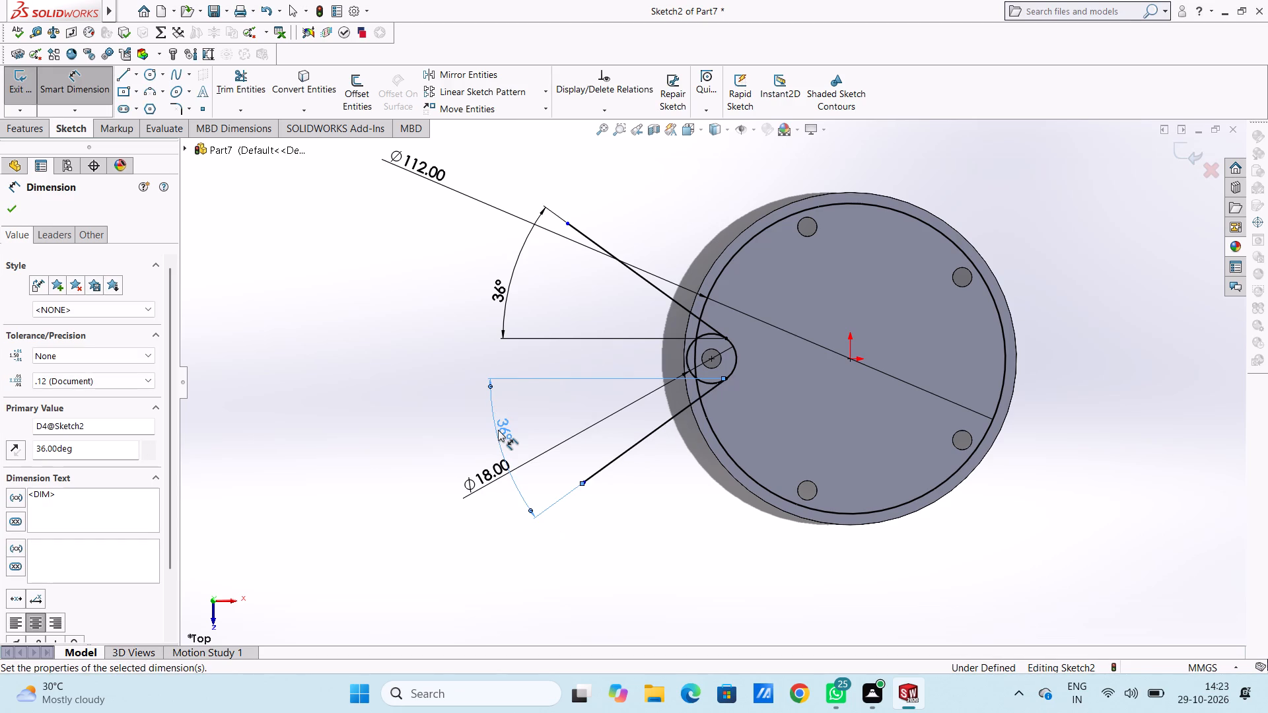
{"action": "left_click", "coordinate": [458, 383]}
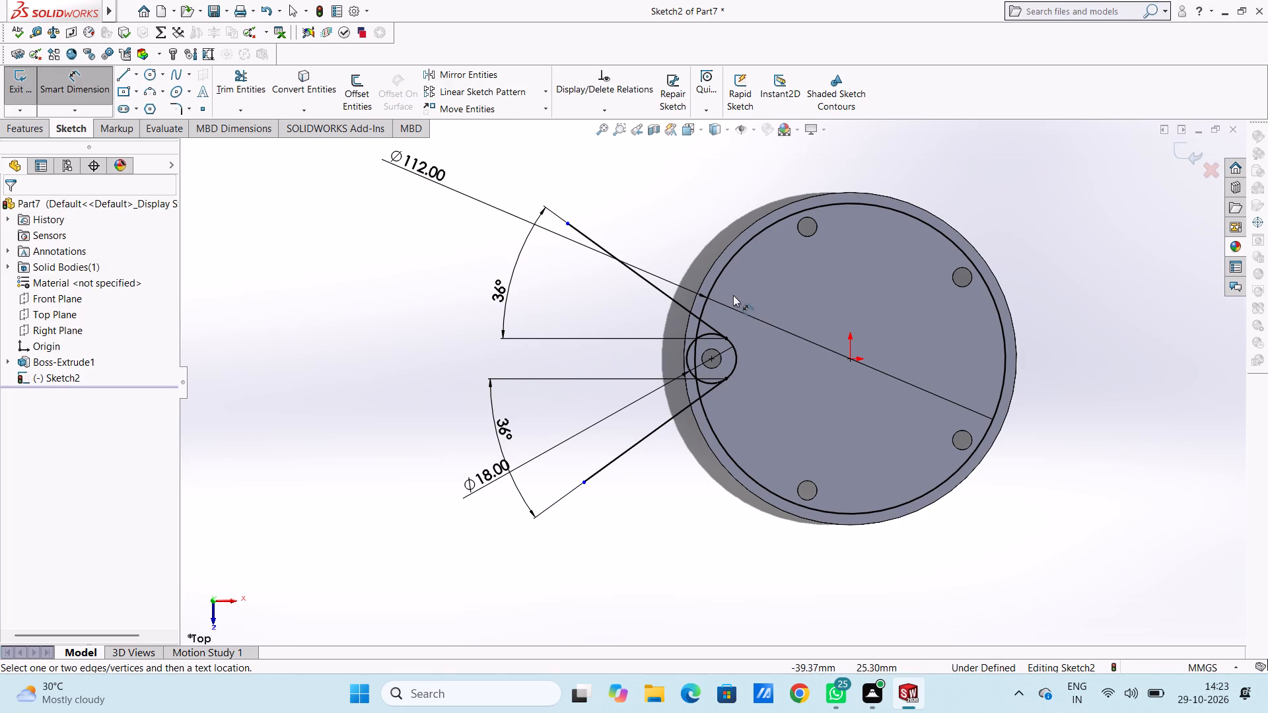
Trim away the portions of both tangent lines that extend outward beyond the 112 mm circle.
{"action": "scroll", "coordinate": [719, 320], "scroll_direction": "up", "scroll_amount": 2}
{"action": "scroll", "coordinate": [716, 328], "scroll_direction": "down", "scroll_amount": 2}
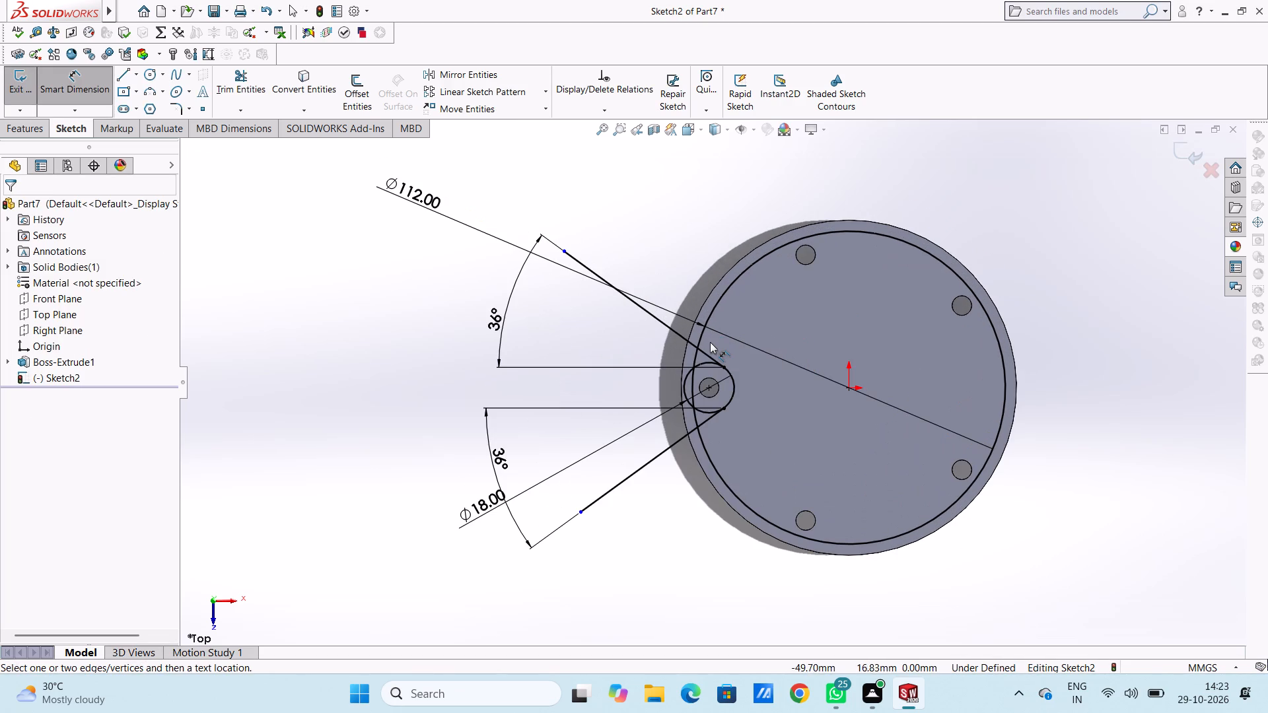
{"action": "left_click", "coordinate": [243, 75]}
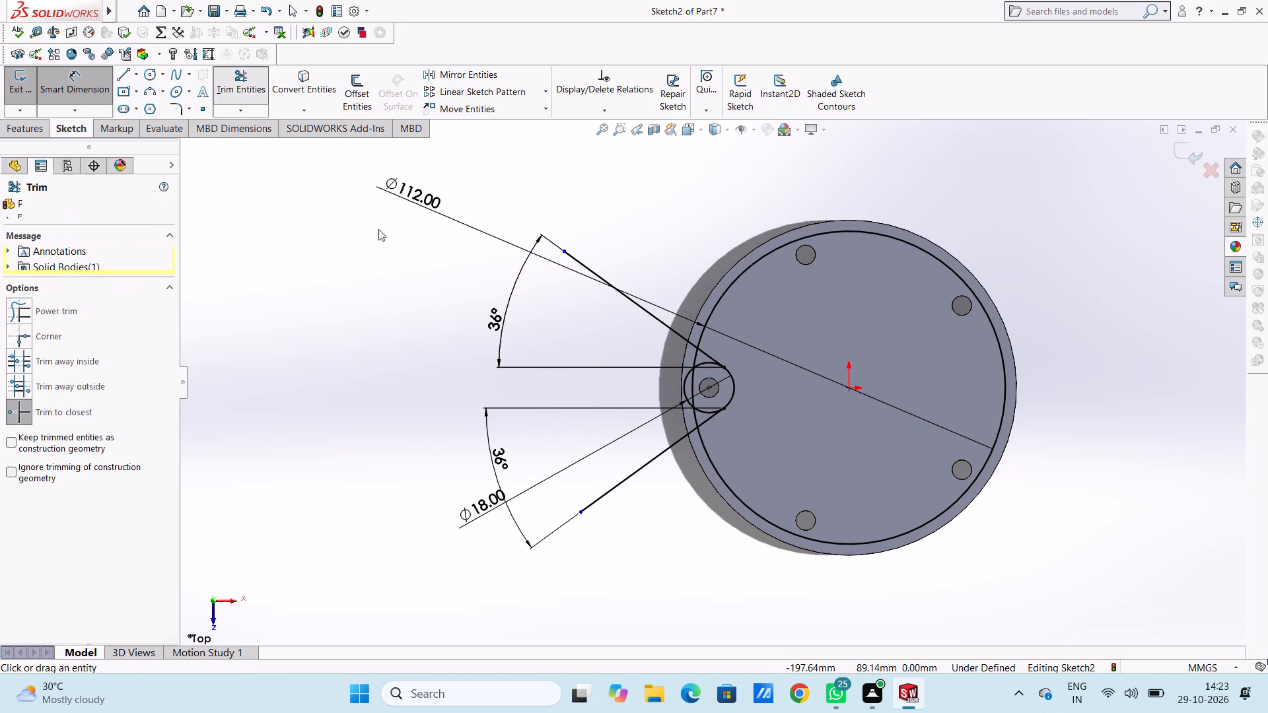
{"action": "left_click", "coordinate": [644, 312]}
{"action": "left_click", "coordinate": [624, 481]}
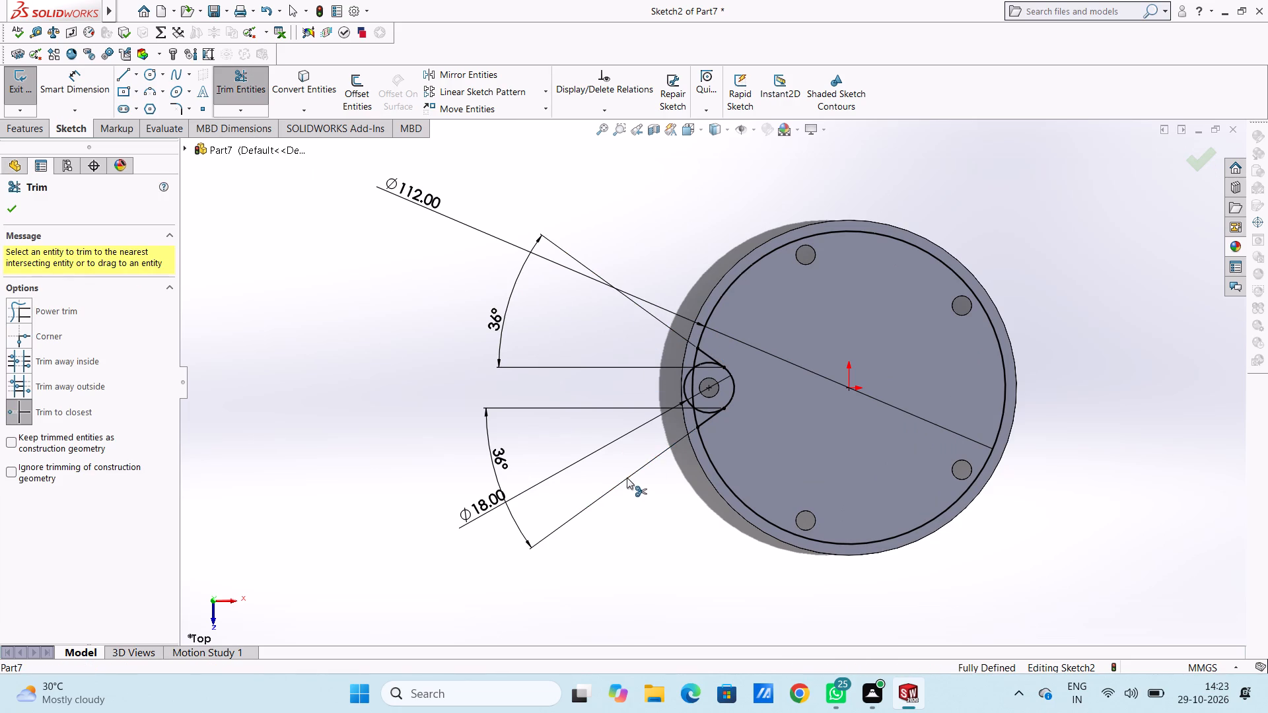
Trim the 112 mm circle between the tangent lines and the 18 mm circle's outer part, leaving one open rounded notch around the hole.
{"action": "scroll", "coordinate": [695, 395], "scroll_direction": "down", "scroll_amount": 1}
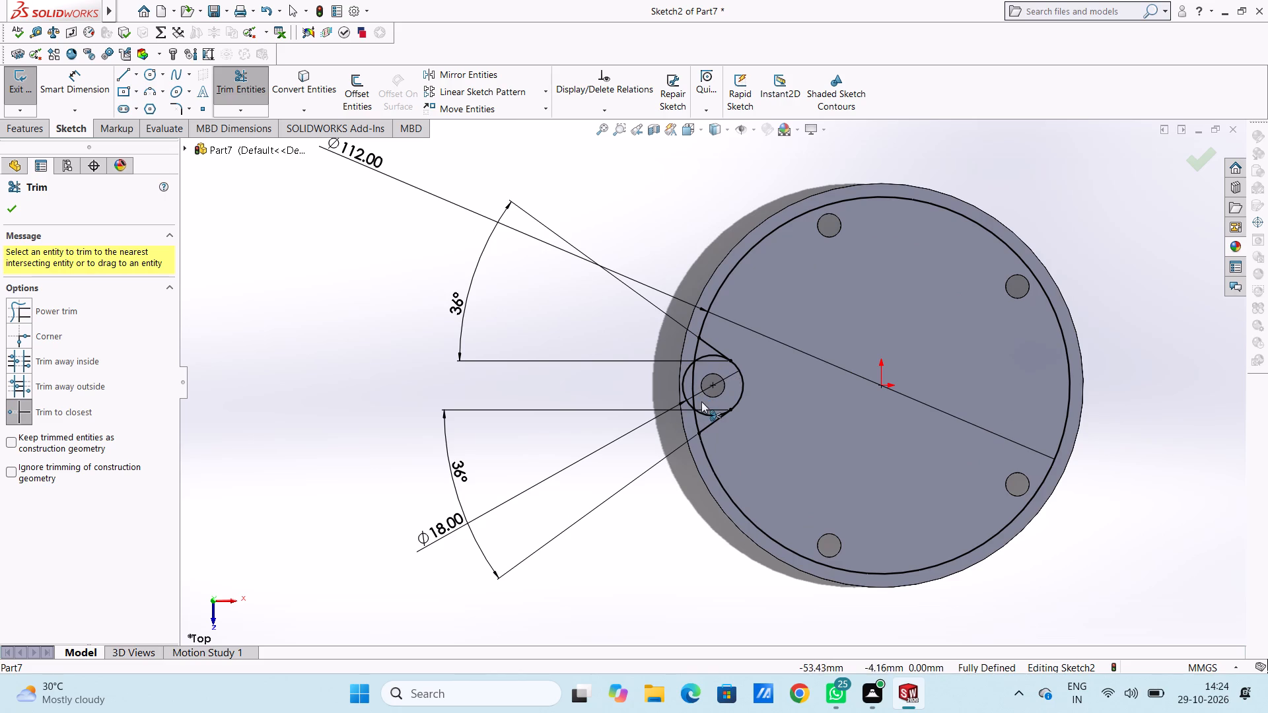
{"action": "left_click", "coordinate": [696, 386]}
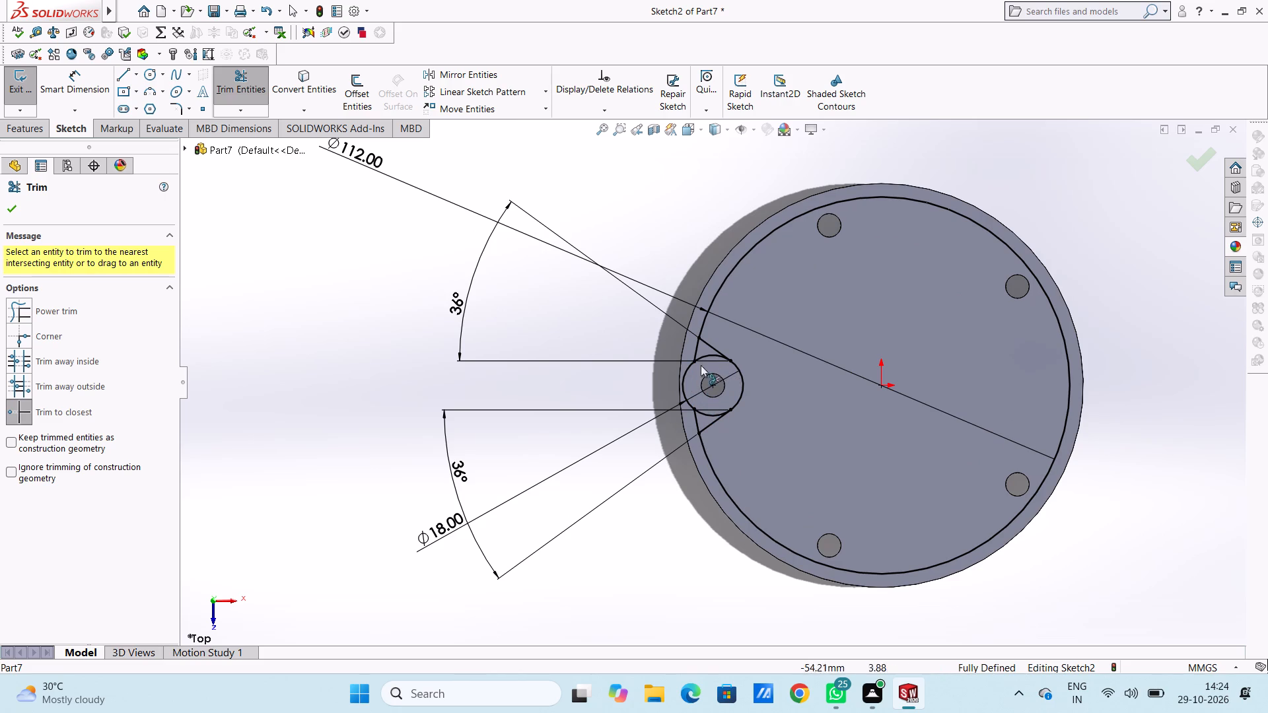
{"action": "left_click", "coordinate": [697, 350]}
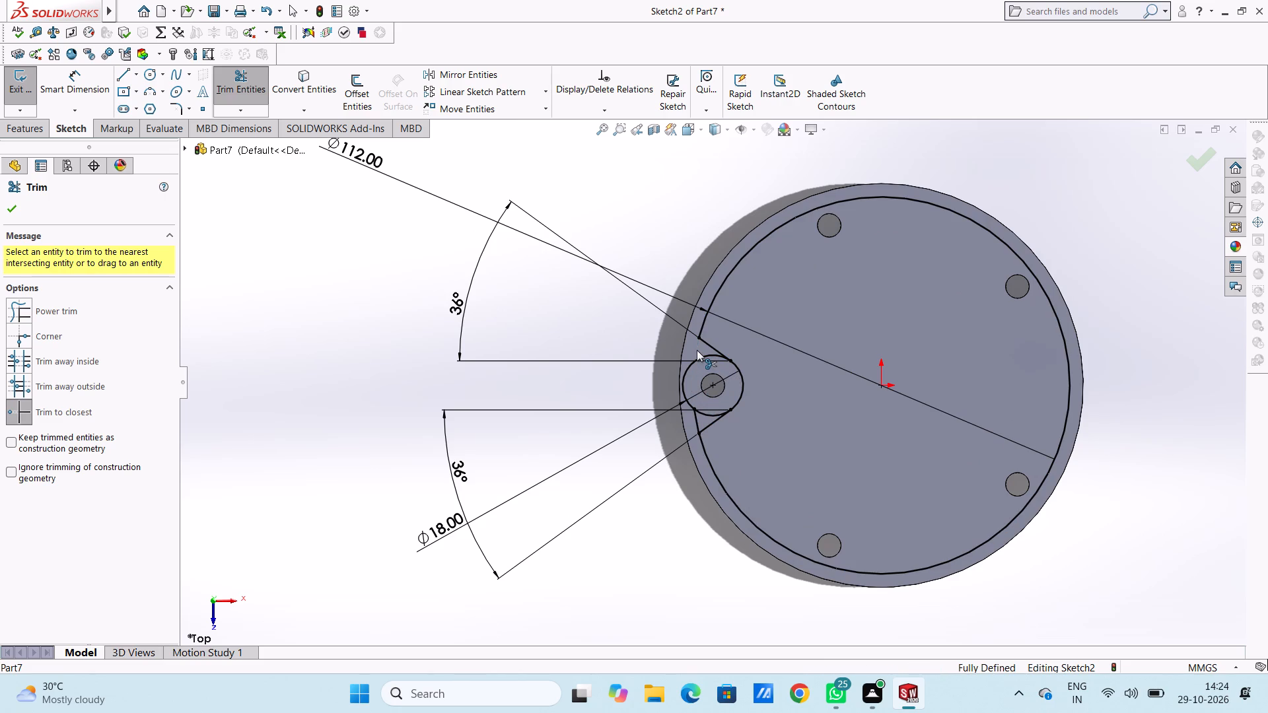
{"action": "left_click", "coordinate": [699, 358]}
{"action": "left_click", "coordinate": [703, 415]}
{"action": "left_click", "coordinate": [695, 417]}
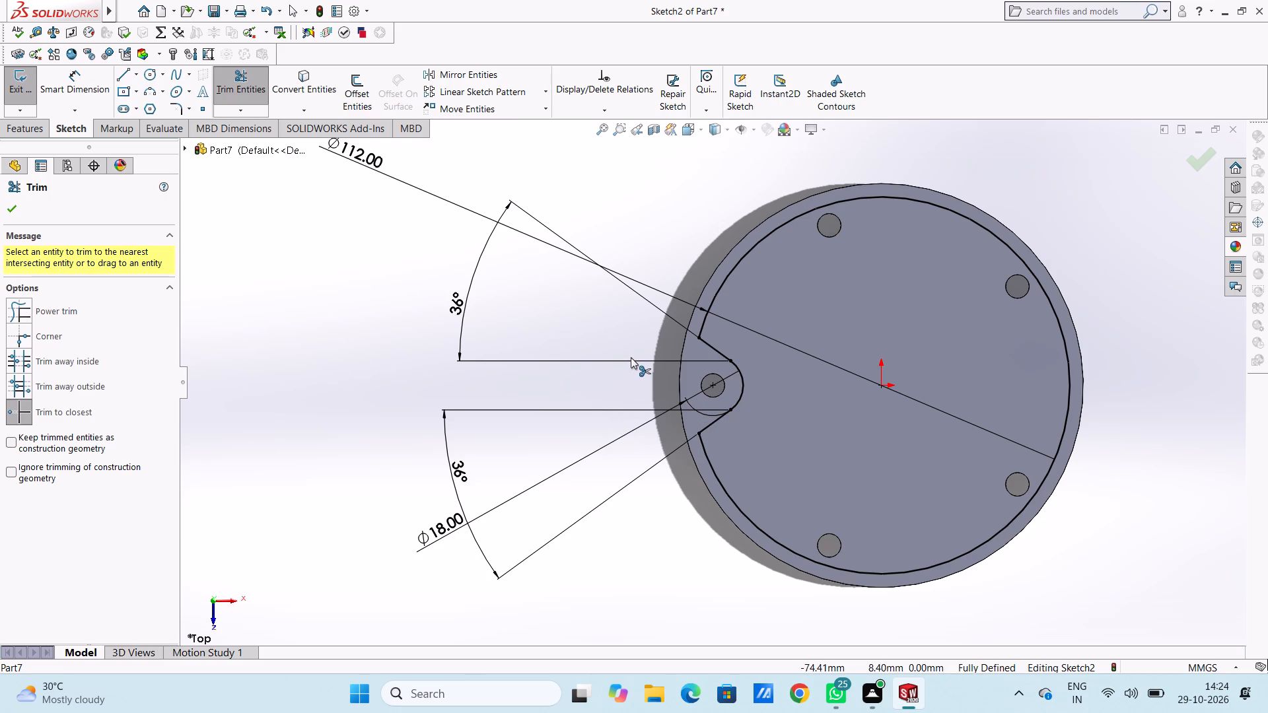
{"action": "scroll", "coordinate": [621, 359], "scroll_direction": "up", "scroll_amount": 3}
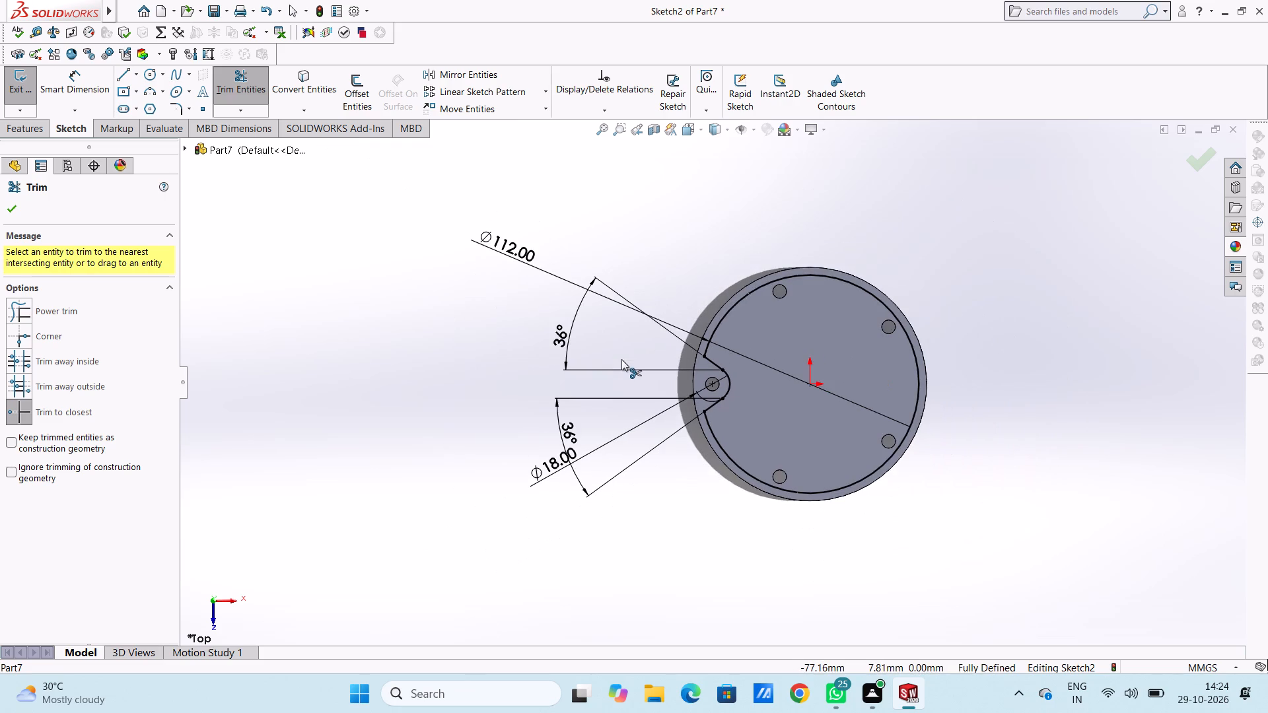
{"action": "scroll", "coordinate": [763, 414], "scroll_direction": "down", "scroll_amount": 3}
{"action": "scroll", "coordinate": [701, 393], "scroll_direction": "down", "scroll_amount": 3}
{"action": "scroll", "coordinate": [693, 386], "scroll_direction": "up", "scroll_amount": 4}
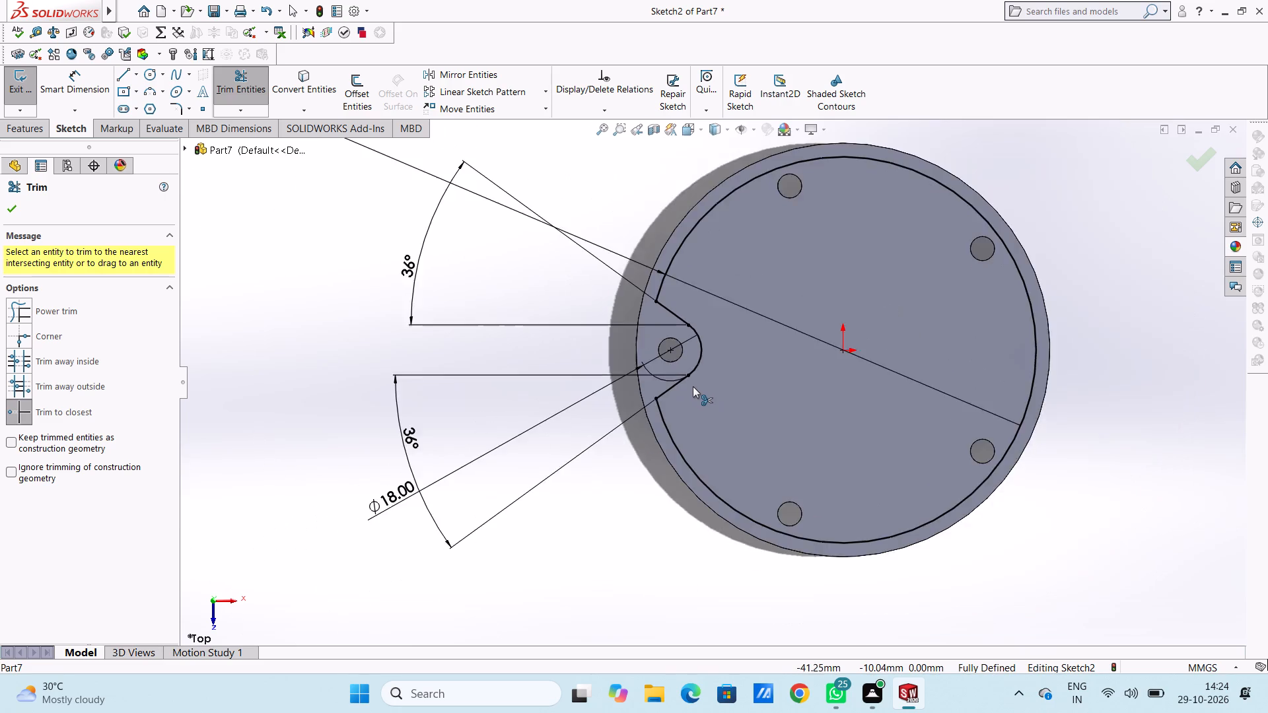
{"action": "scroll", "coordinate": [693, 386], "scroll_direction": "up", "scroll_amount": 2}
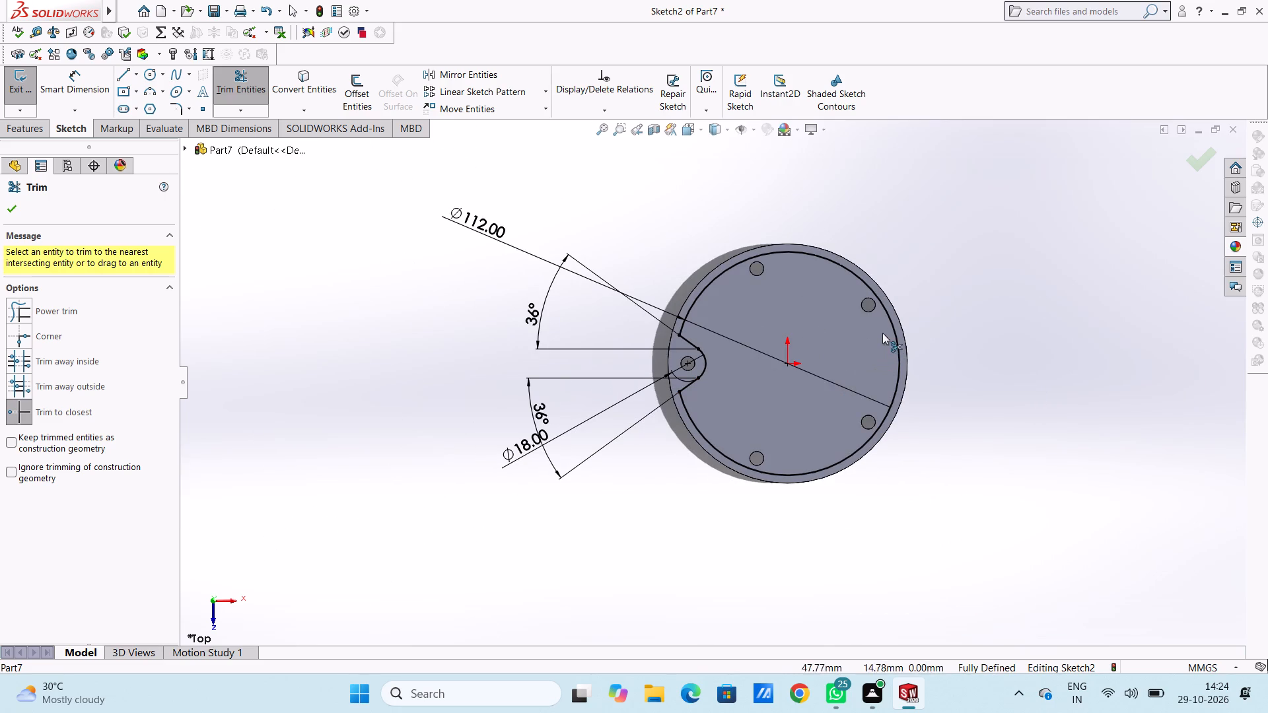
{"action": "scroll", "coordinate": [880, 331], "scroll_direction": "down", "scroll_amount": 2}
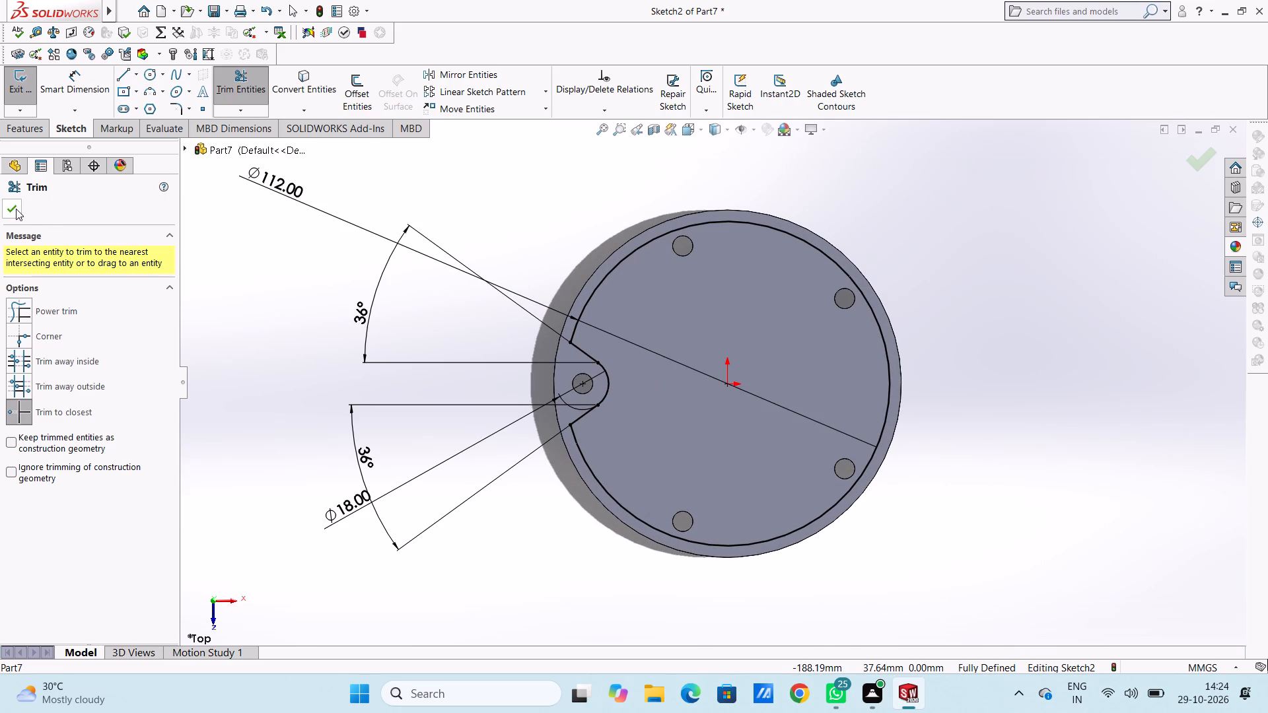
{"action": "left_click", "coordinate": [16, 209]}
Circular-pattern the notch's two tangent lines and arc about the origin as 5 equally spaced instances over 360°.
{"action": "left_click", "coordinate": [585, 356]}
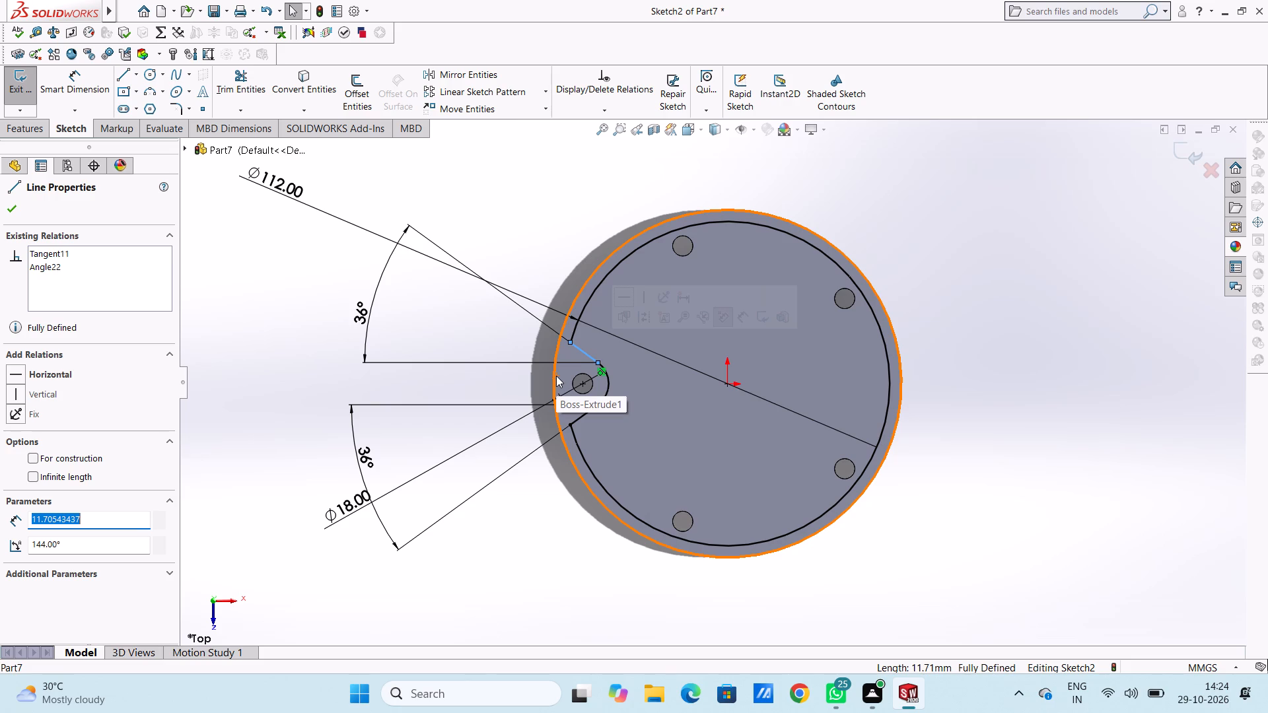
{"action": "left_click", "coordinate": [581, 417], "text": "ctrl"}
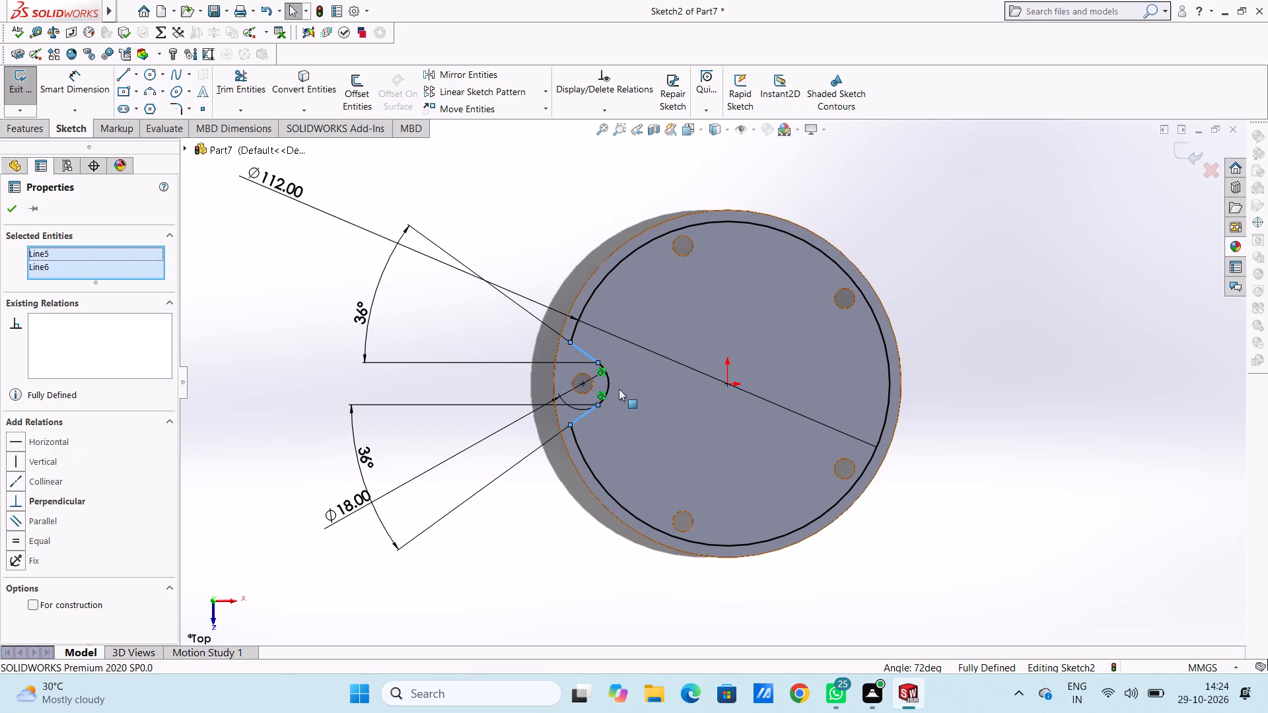
{"action": "left_click", "coordinate": [607, 382], "text": "ctrl"}
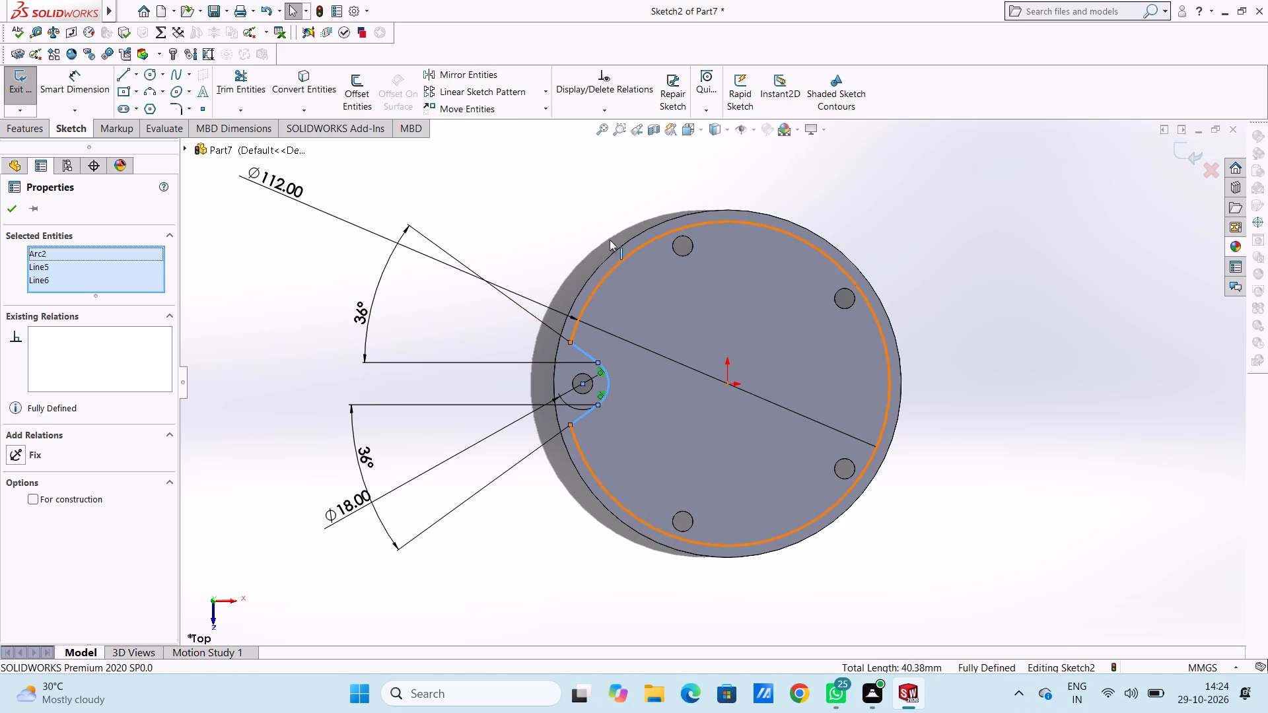
{"action": "left_click", "coordinate": [547, 95]}
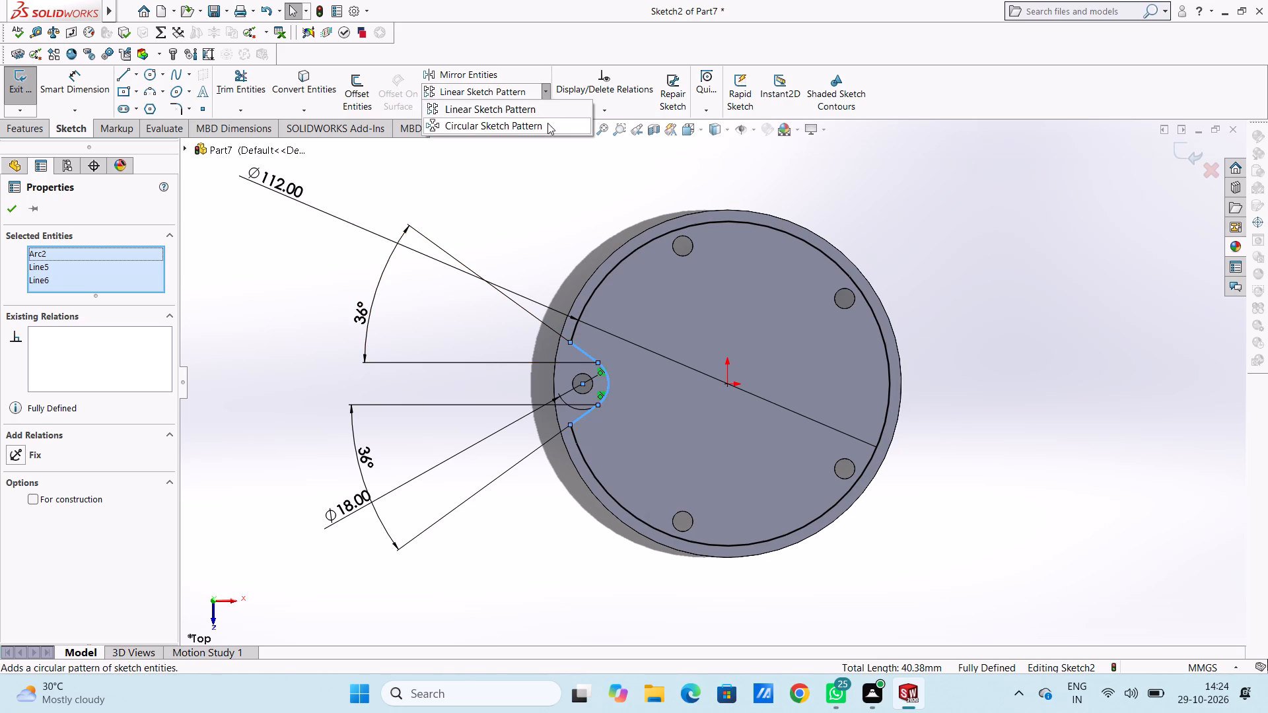
{"action": "left_click", "coordinate": [547, 125]}
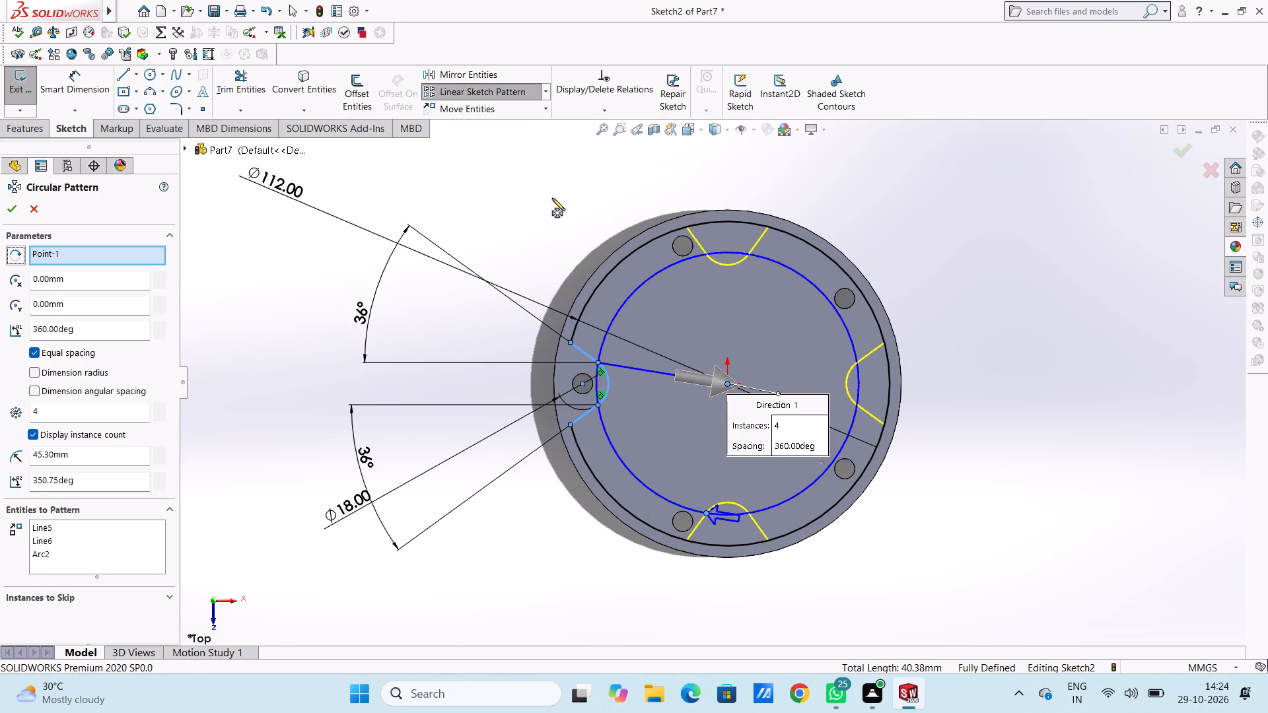
{"action": "double_click", "coordinate": [121, 407]}
{"action": "key", "text": "5"}
{"action": "key", "text": "Return"}
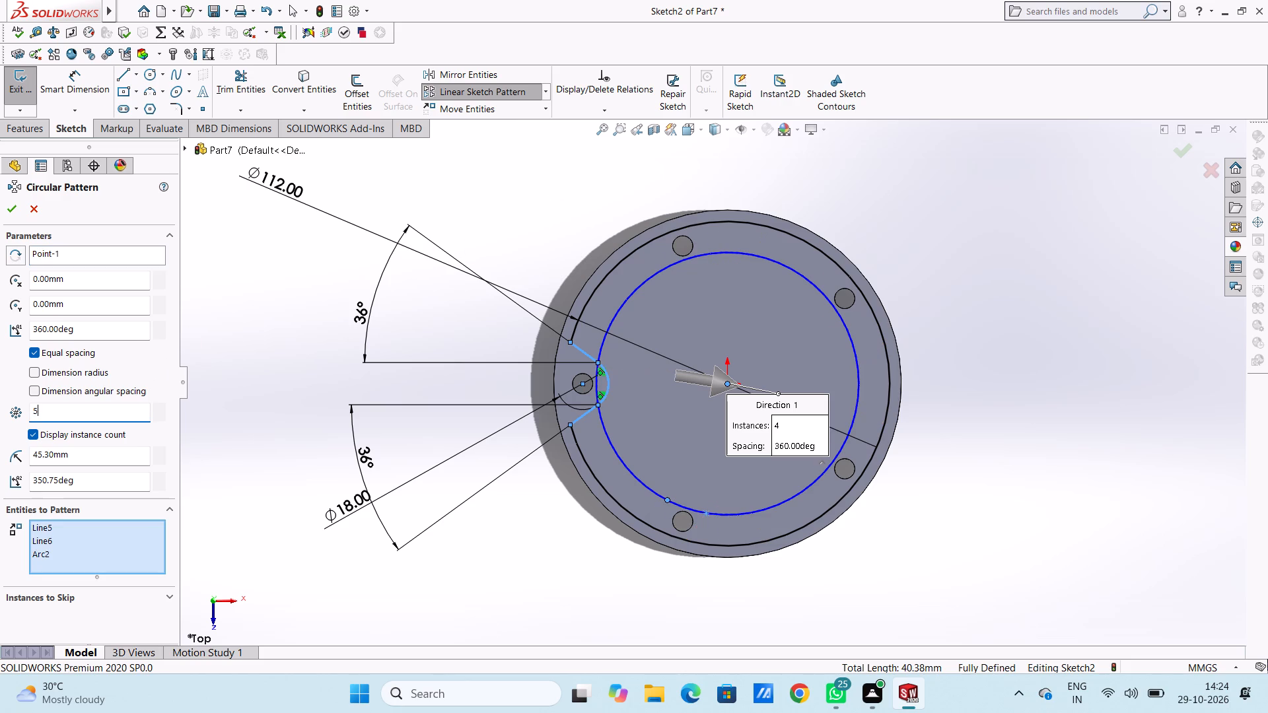
{"action": "left_click", "coordinate": [9, 214]}
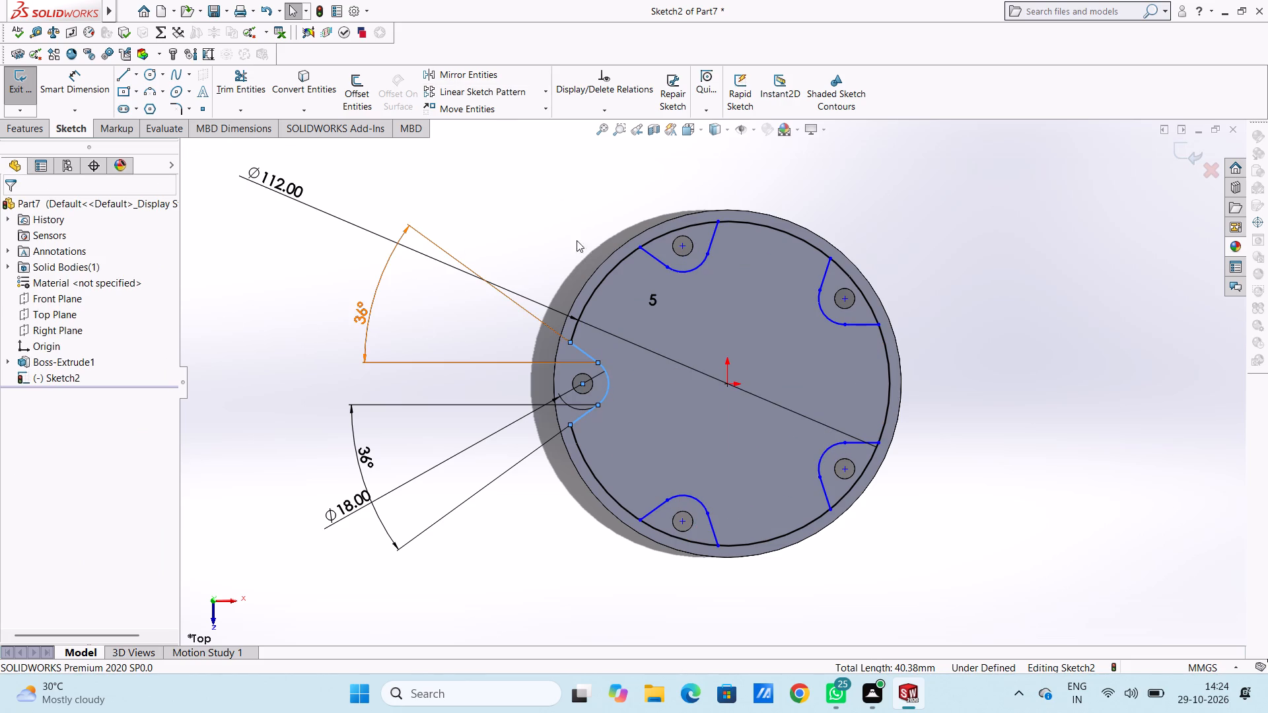
{"action": "left_click", "coordinate": [548, 233]}
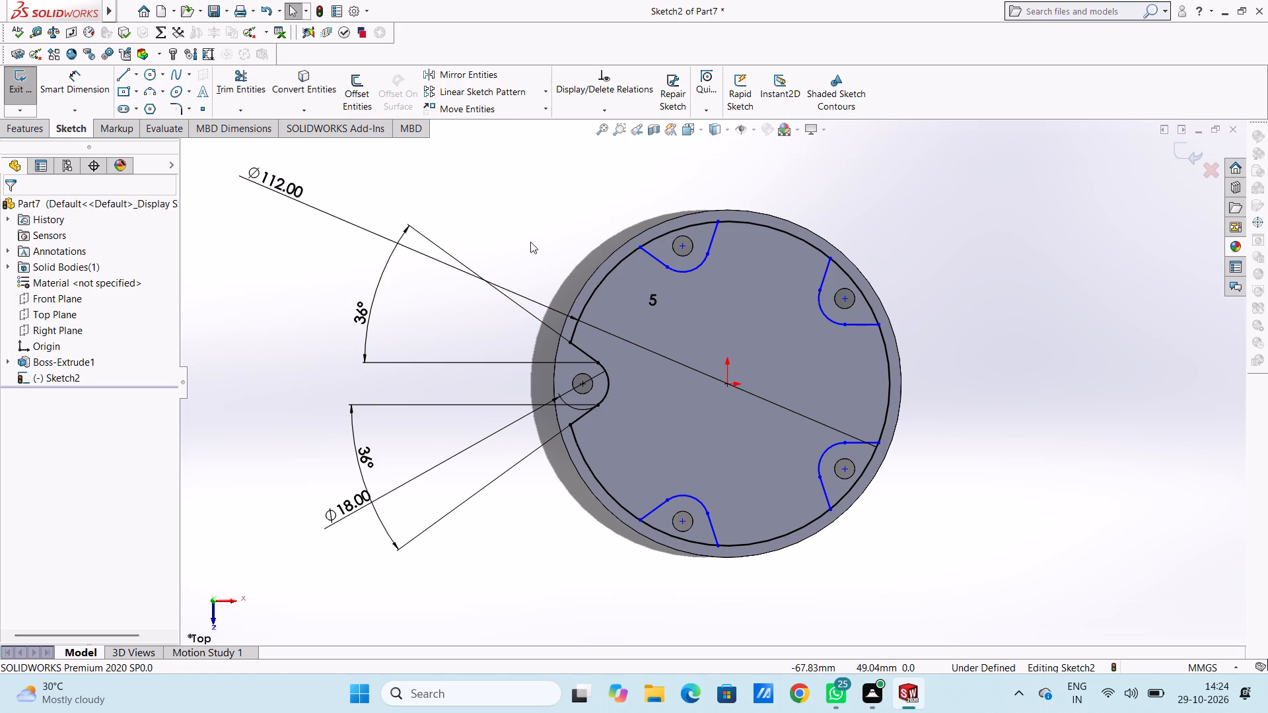
Trim the 112 mm circle's arc segments across the mouths of the four patterned notches.
{"action": "left_click", "coordinate": [240, 83]}
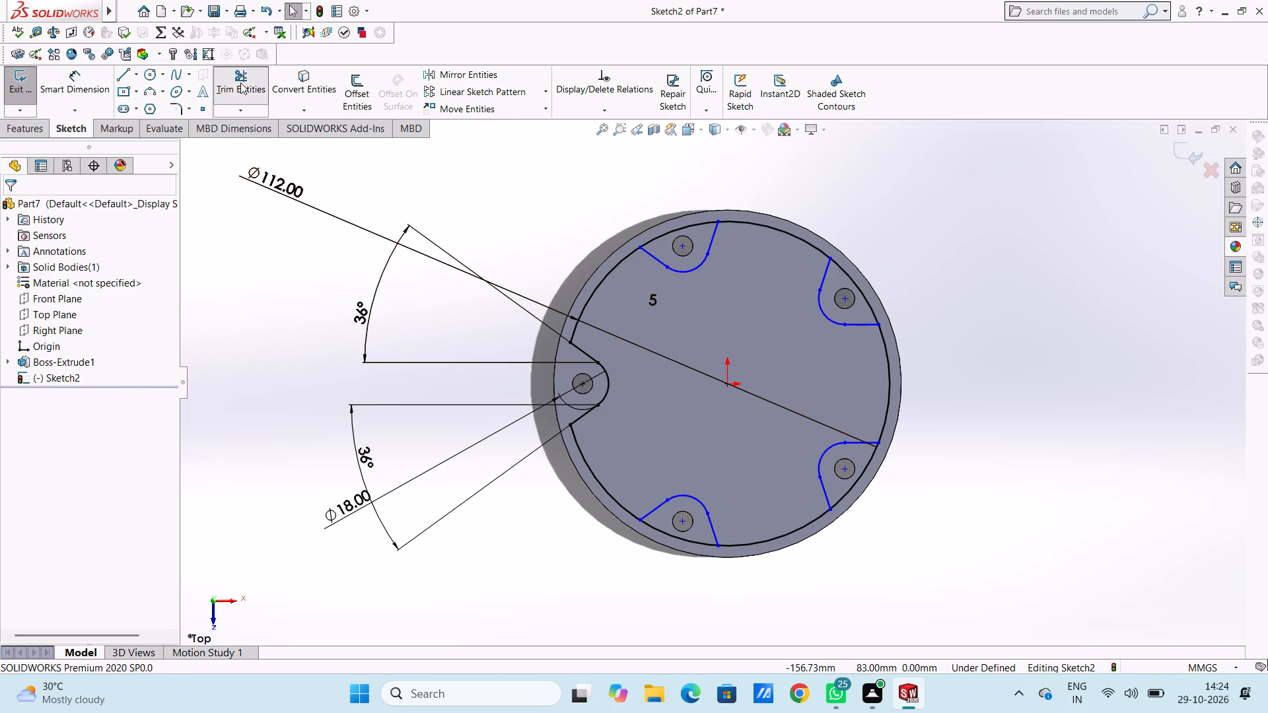
{"action": "left_click", "coordinate": [684, 228]}
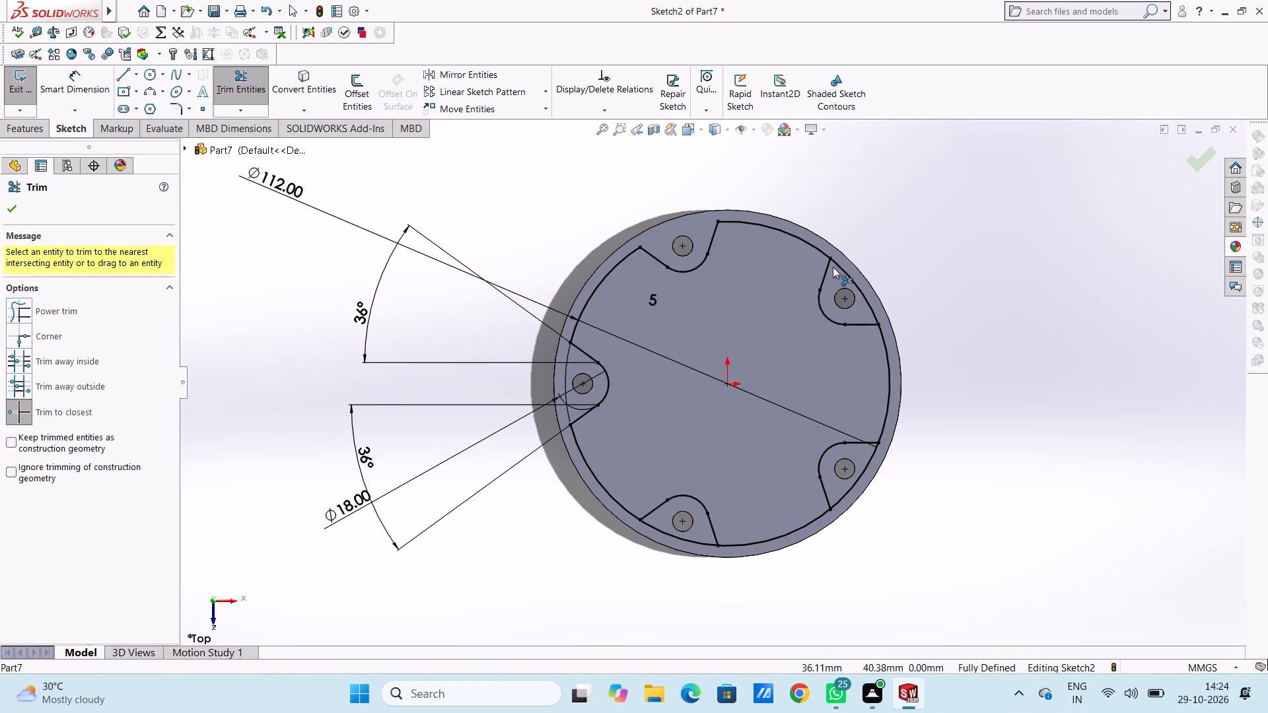
{"action": "left_click", "coordinate": [850, 275]}
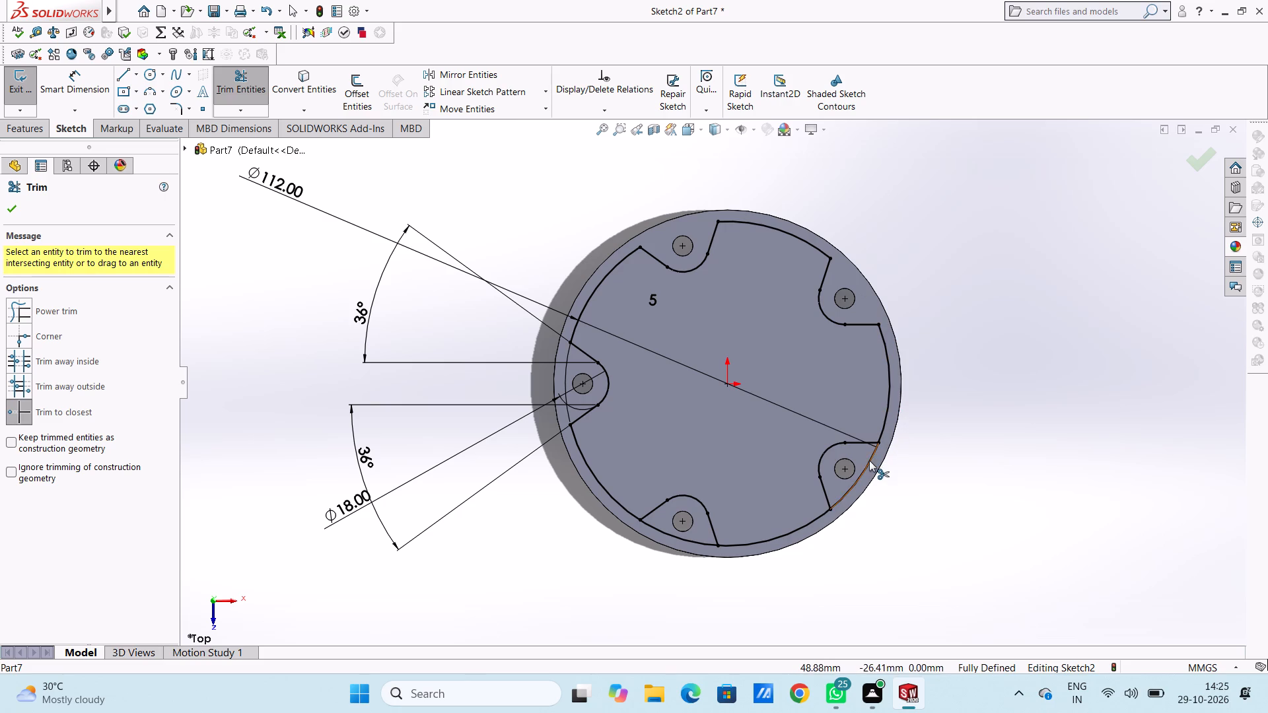
{"action": "left_click", "coordinate": [869, 460]}
{"action": "left_click", "coordinate": [674, 537]}
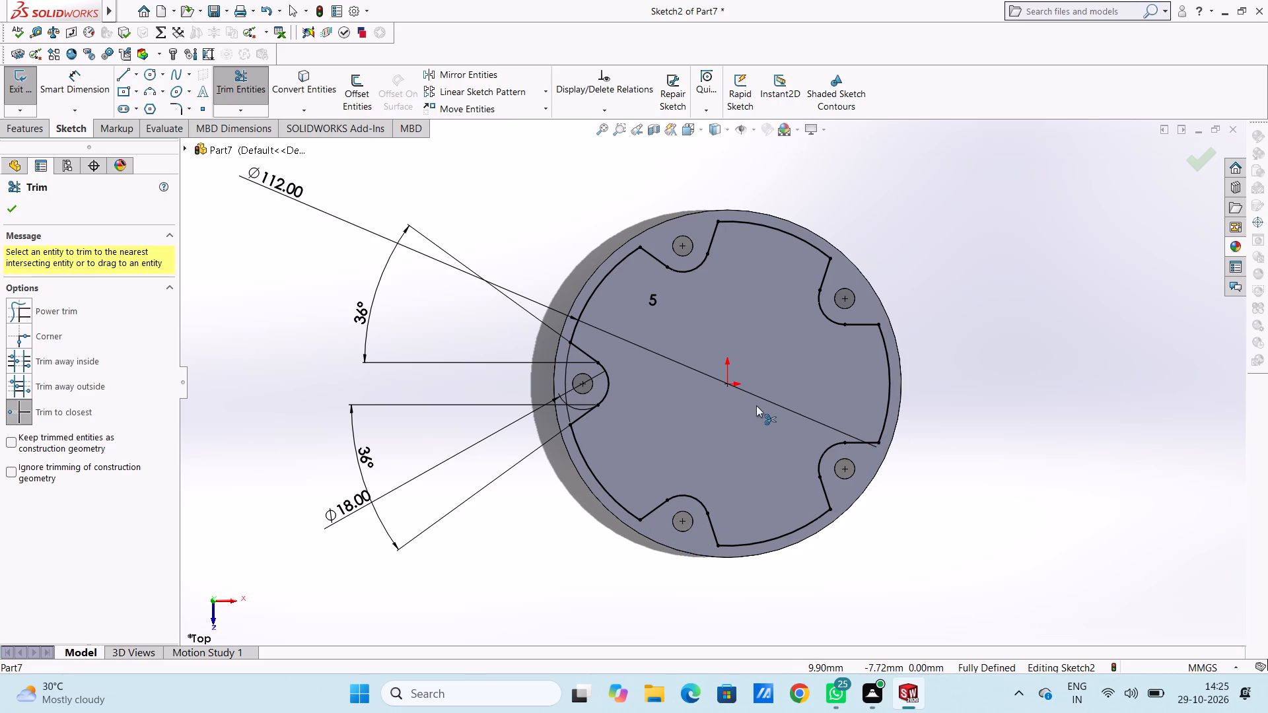
{"action": "scroll", "coordinate": [756, 405], "scroll_direction": "up", "scroll_amount": 2}
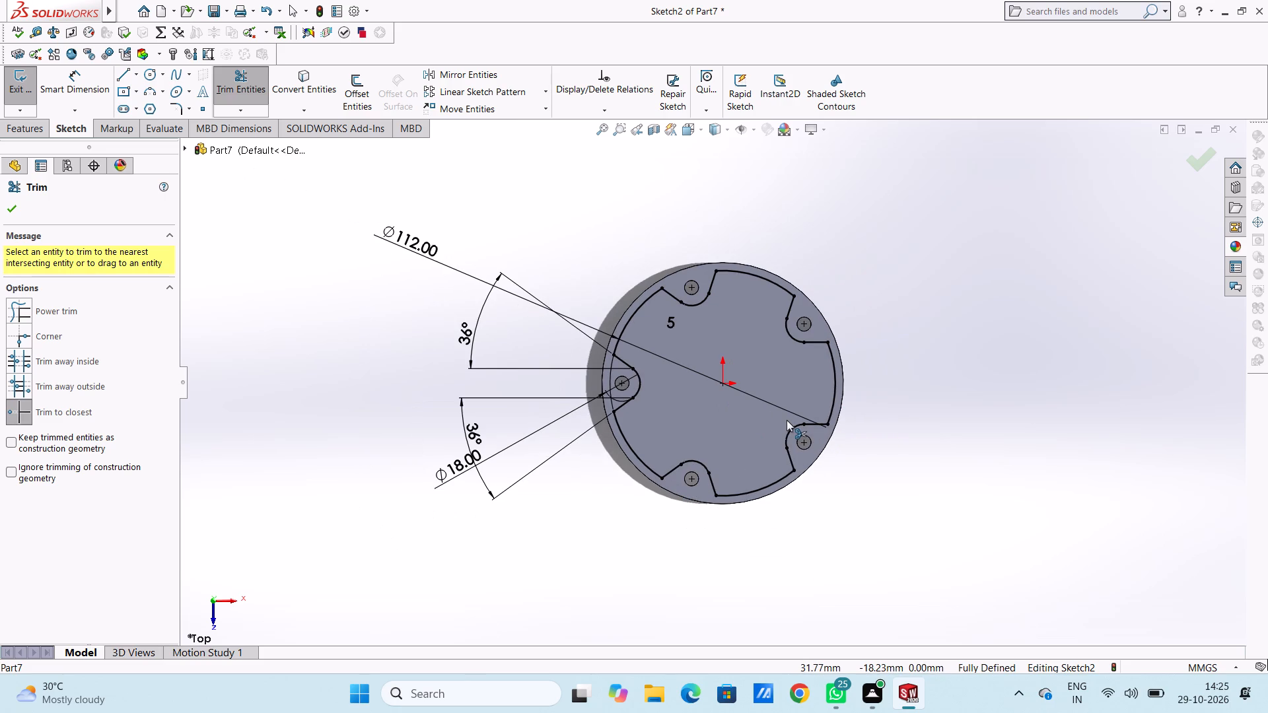
{"action": "scroll", "coordinate": [785, 420], "scroll_direction": "up", "scroll_amount": 1}
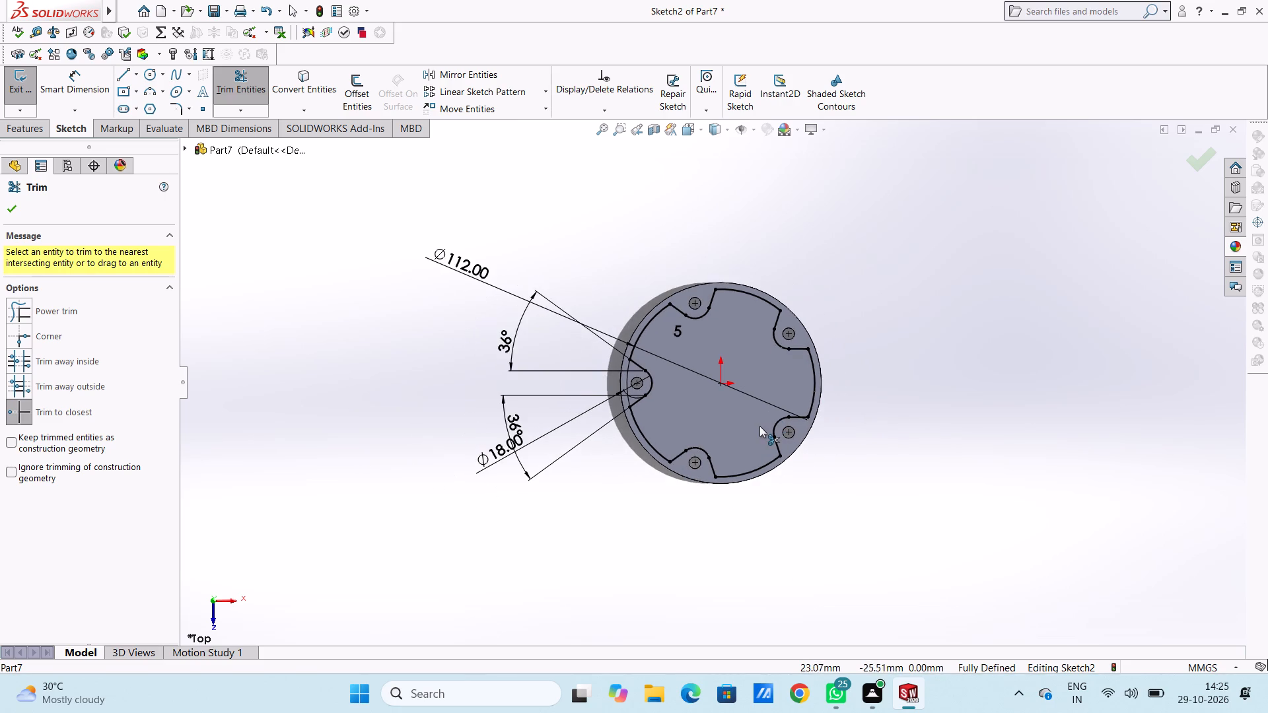
{"action": "scroll", "coordinate": [758, 425], "scroll_direction": "down", "scroll_amount": 2}
{"action": "scroll", "coordinate": [719, 390], "scroll_direction": "up", "scroll_amount": 1}
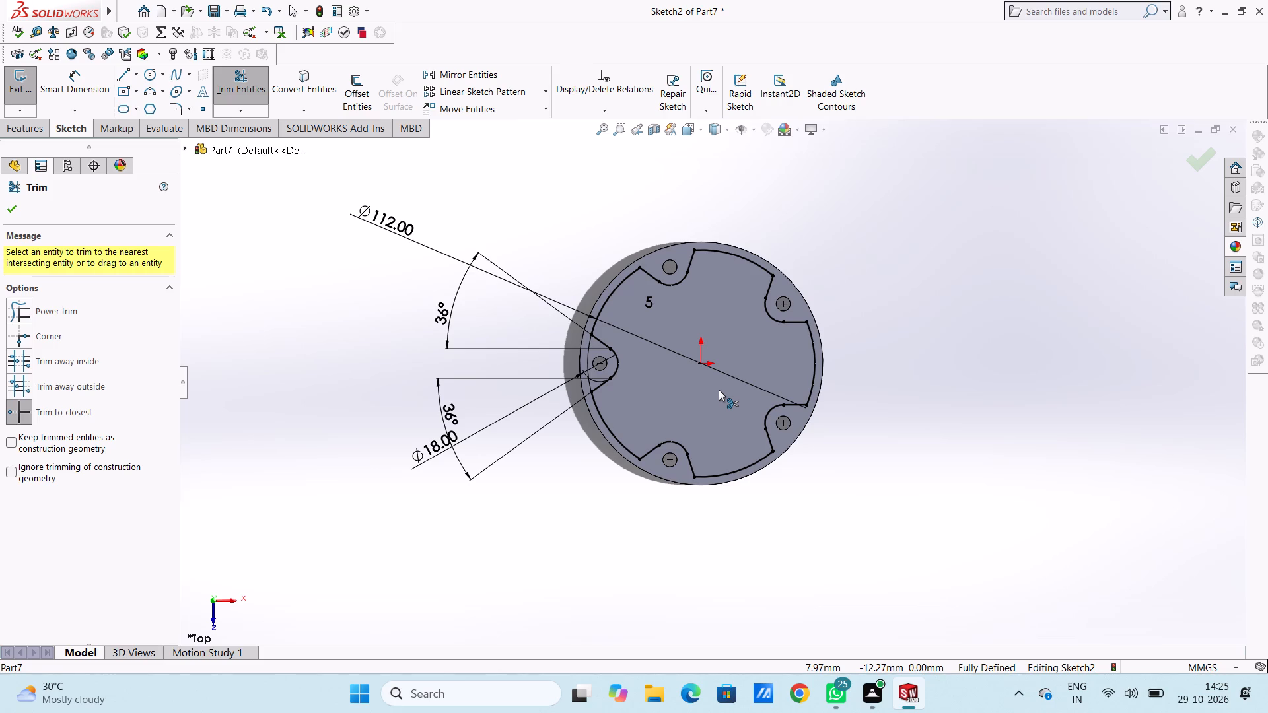
Finish trimming and exit the sketch of the five-notched profile on the disc's face.
{"action": "left_click", "coordinate": [20, 206]}
{"action": "left_click", "coordinate": [322, 320]}
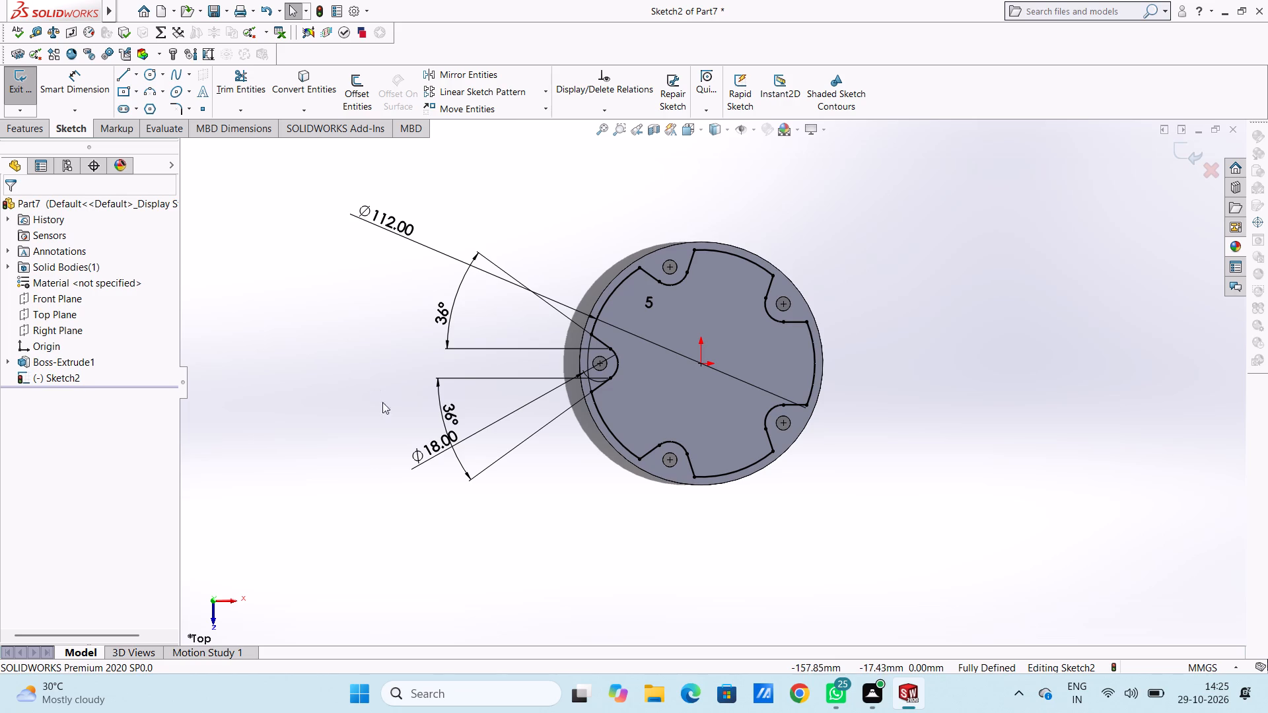
{"action": "middle_click_drag", "start_coordinate": [391, 436], "coordinate": [423, 287]}
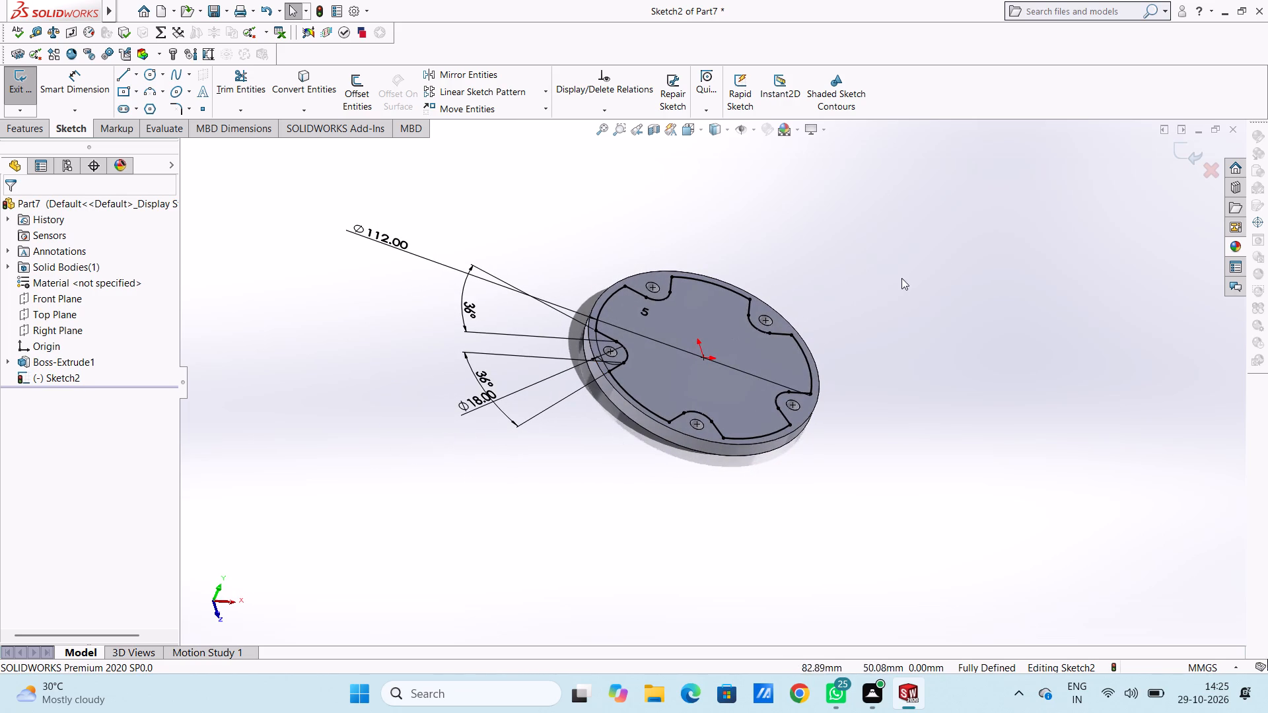
{"action": "left_click", "coordinate": [1175, 149]}
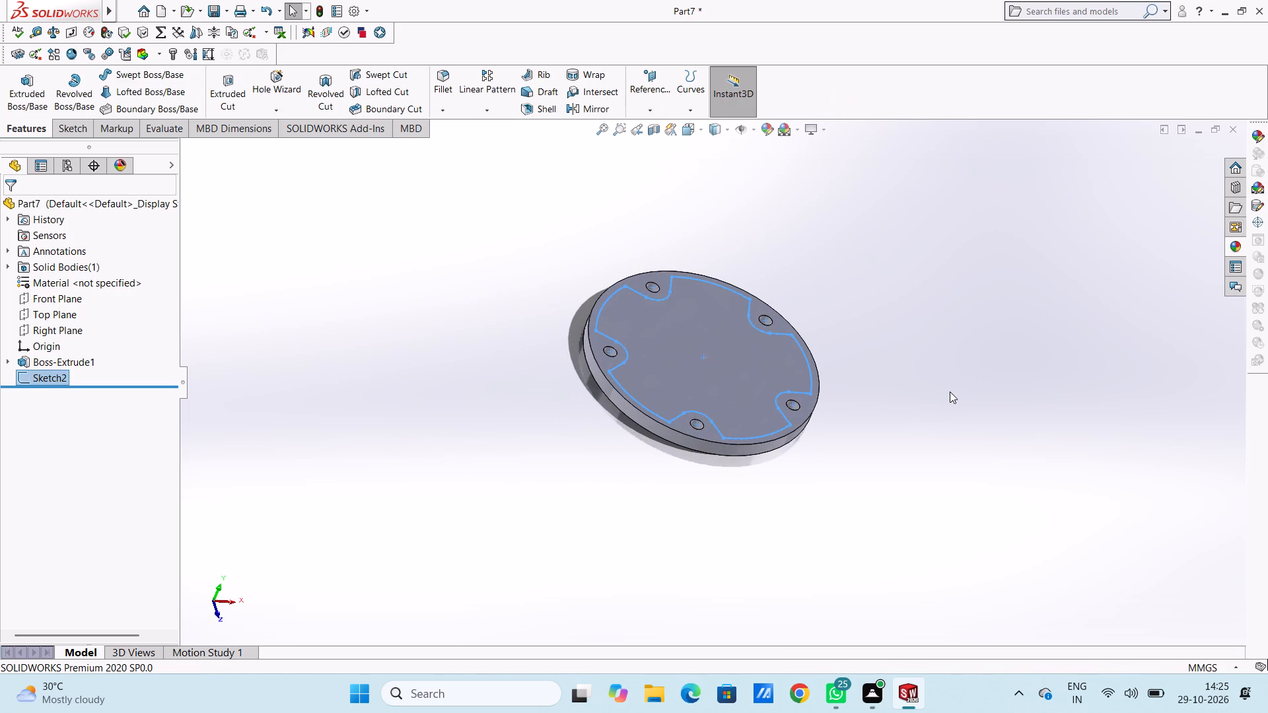
Create a reference plane offset 80 mm above the Top Plane.
{"action": "key", "text": "ctrl+1"}
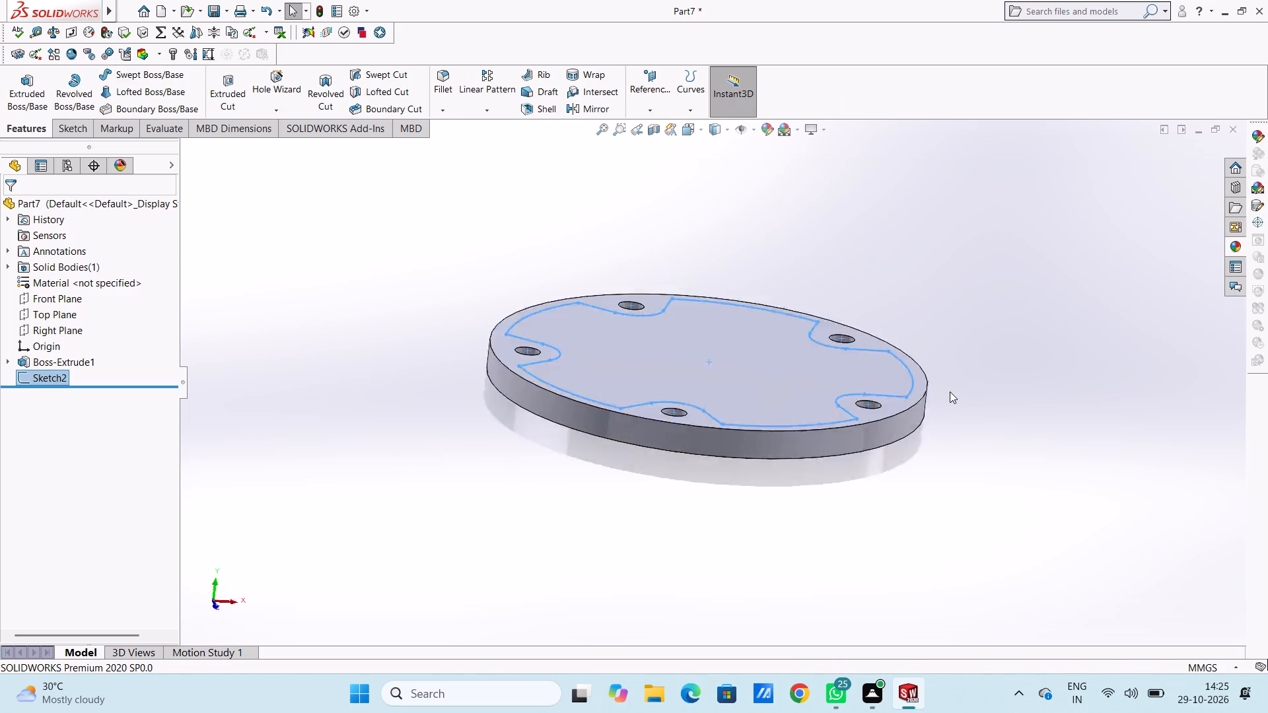
{"action": "scroll", "coordinate": [870, 380], "scroll_direction": "up", "scroll_amount": 6}
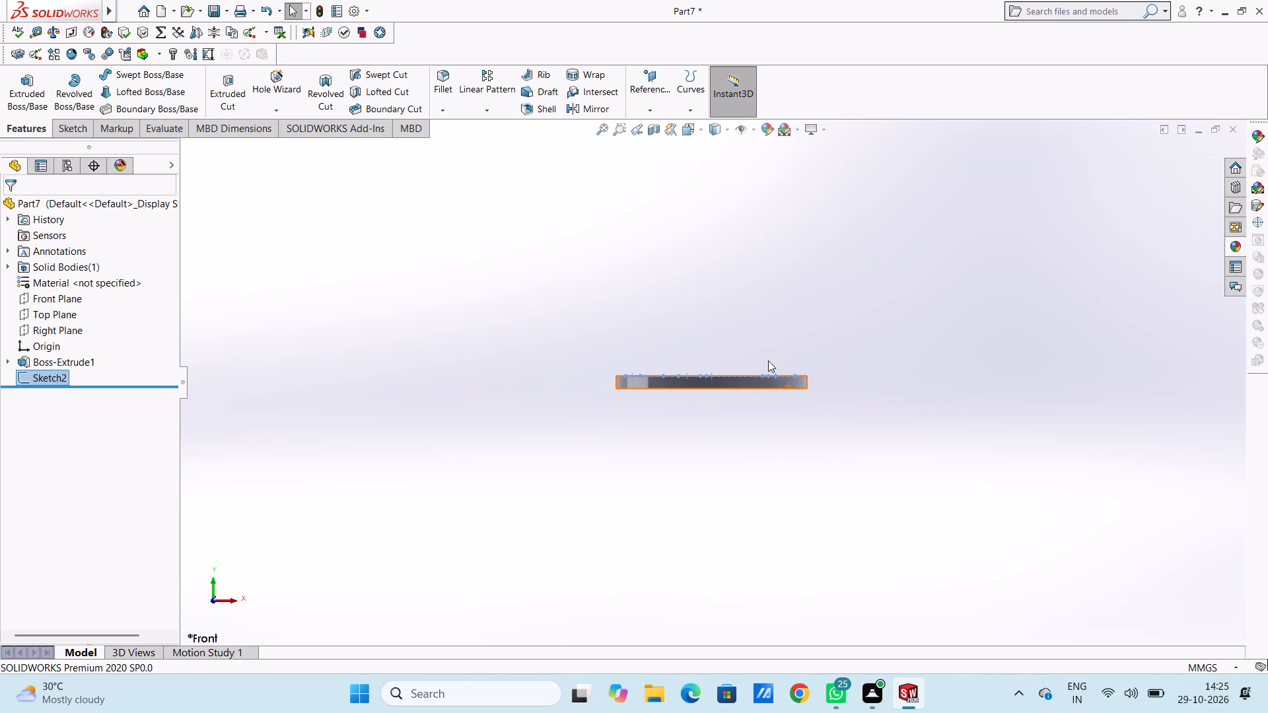
{"action": "left_click", "coordinate": [650, 77]}
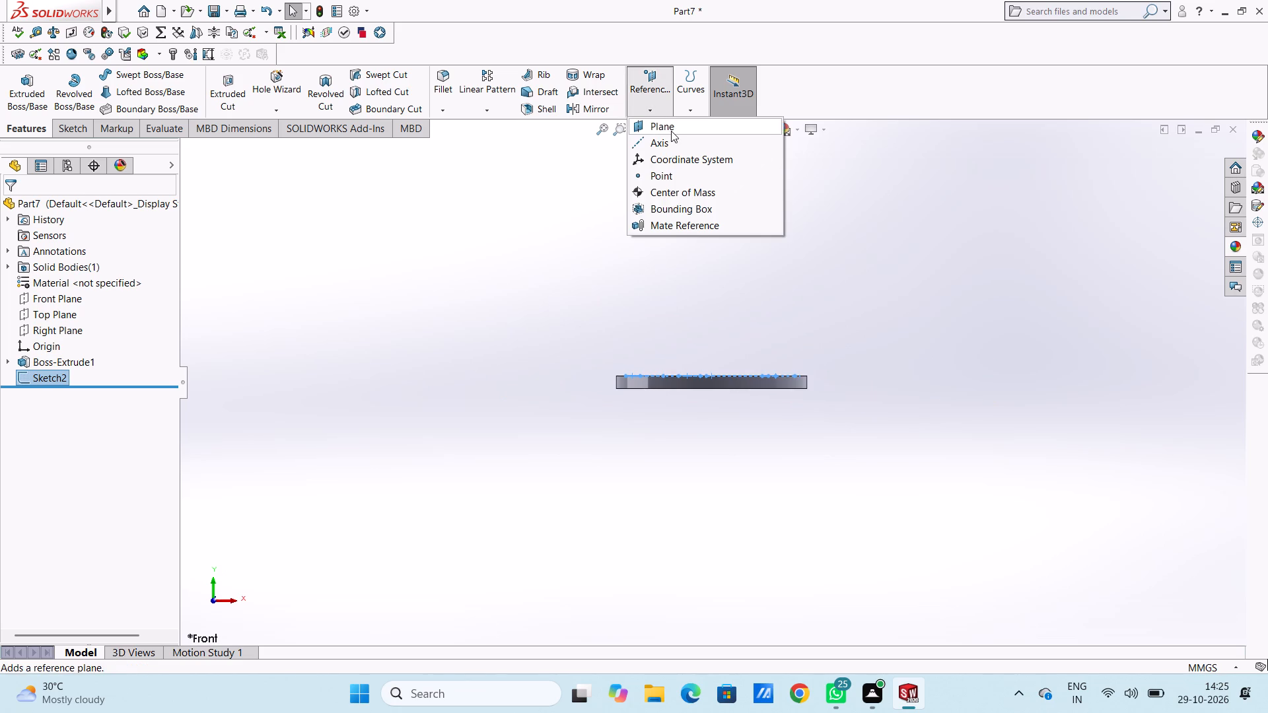
{"action": "left_click", "coordinate": [671, 129]}
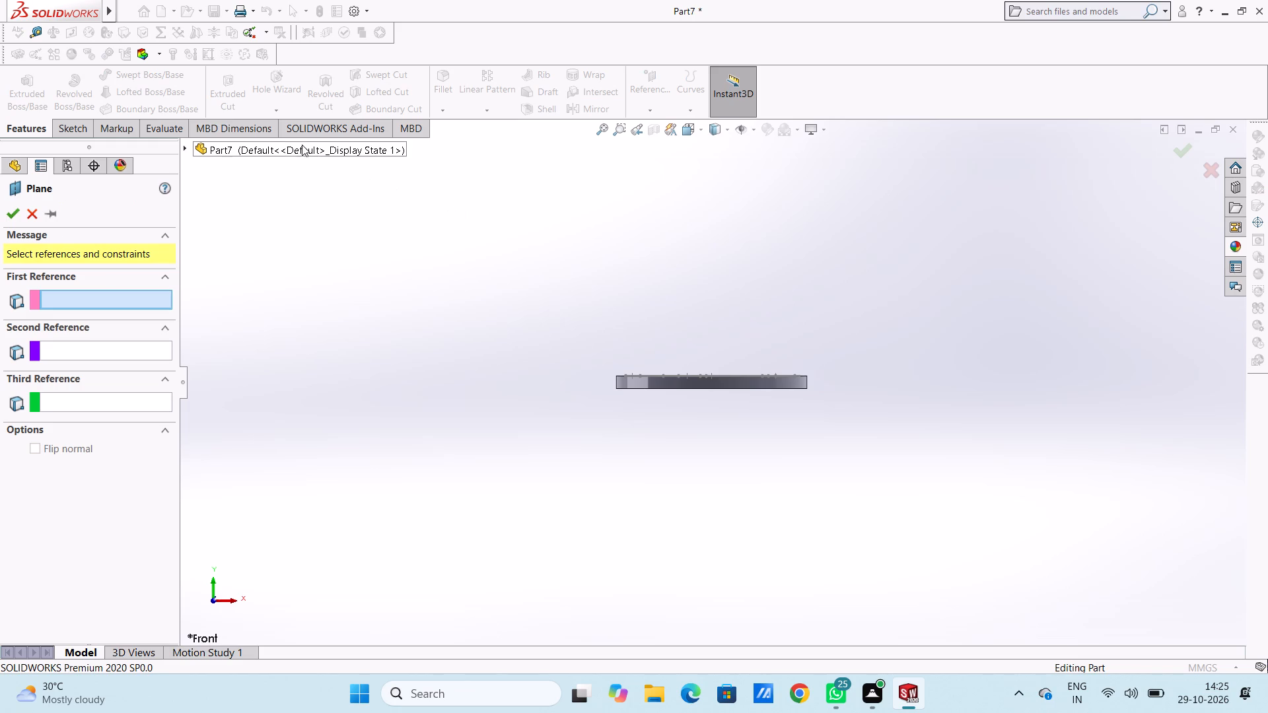
{"action": "left_click", "coordinate": [268, 155]}
{"action": "left_click", "coordinate": [253, 260]}
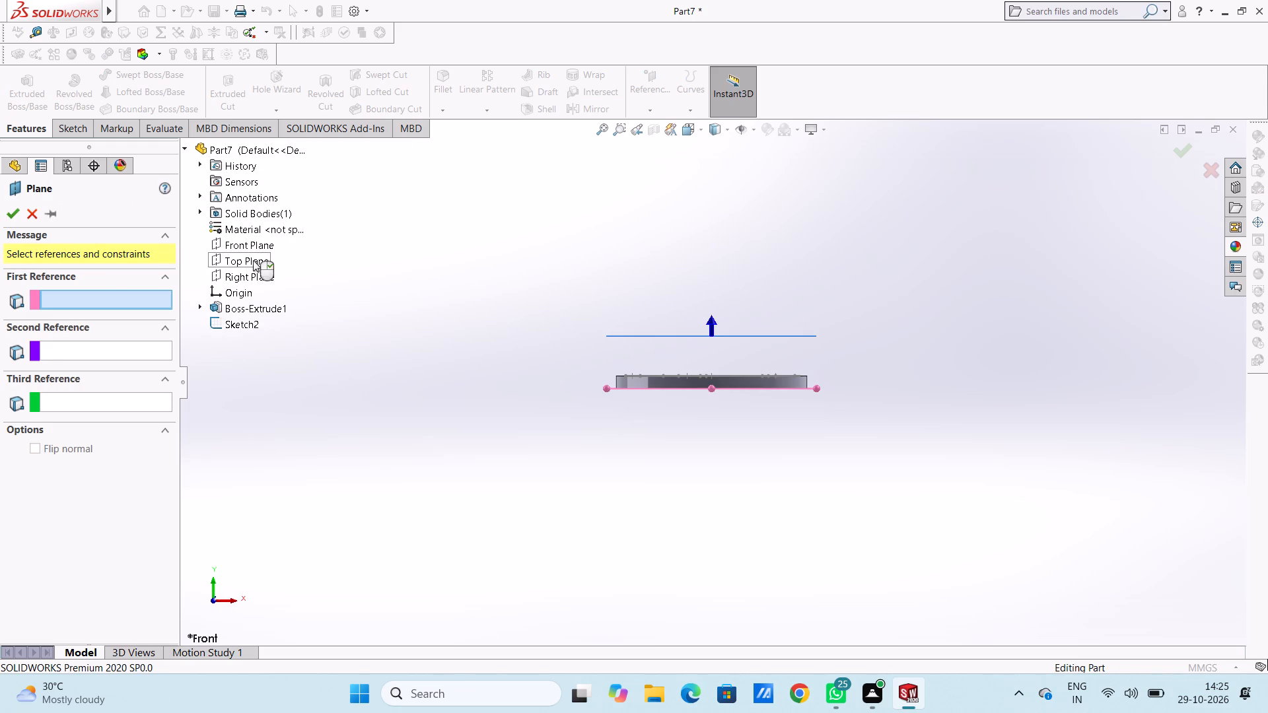
{"action": "double_click", "coordinate": [108, 411]}
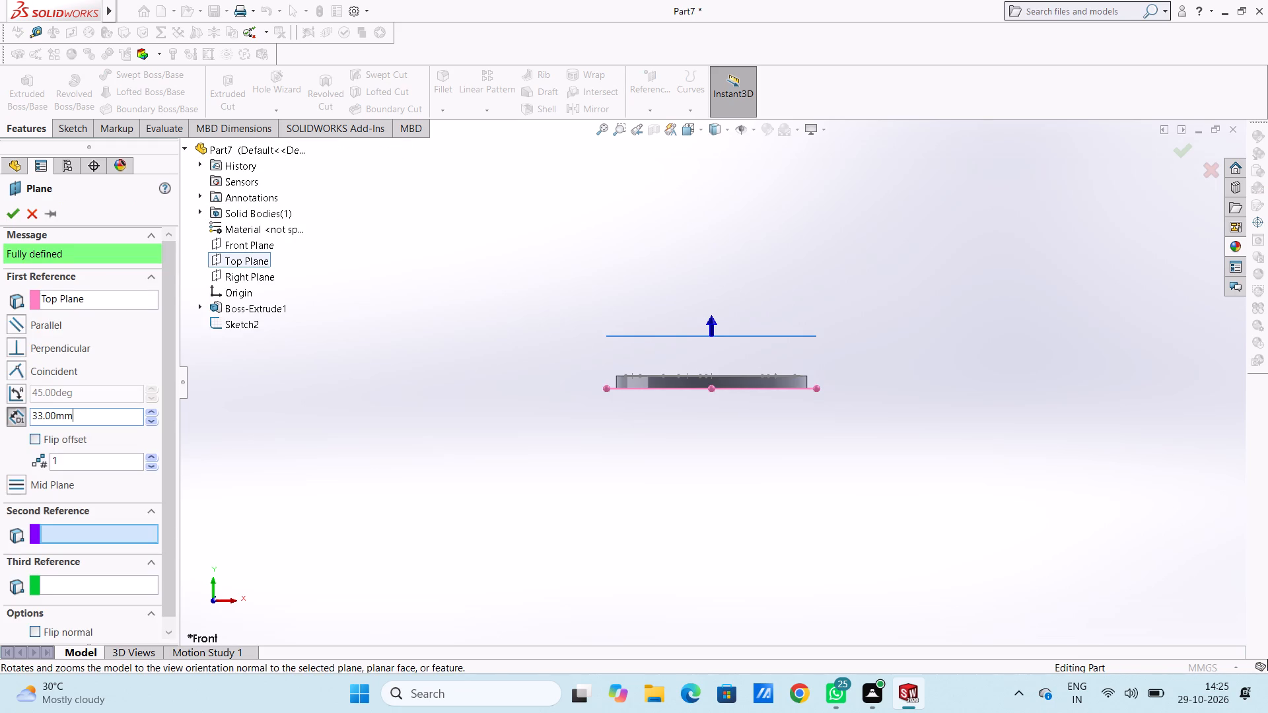
{"action": "type", "text": "80"}
{"action": "key", "text": "Return"}
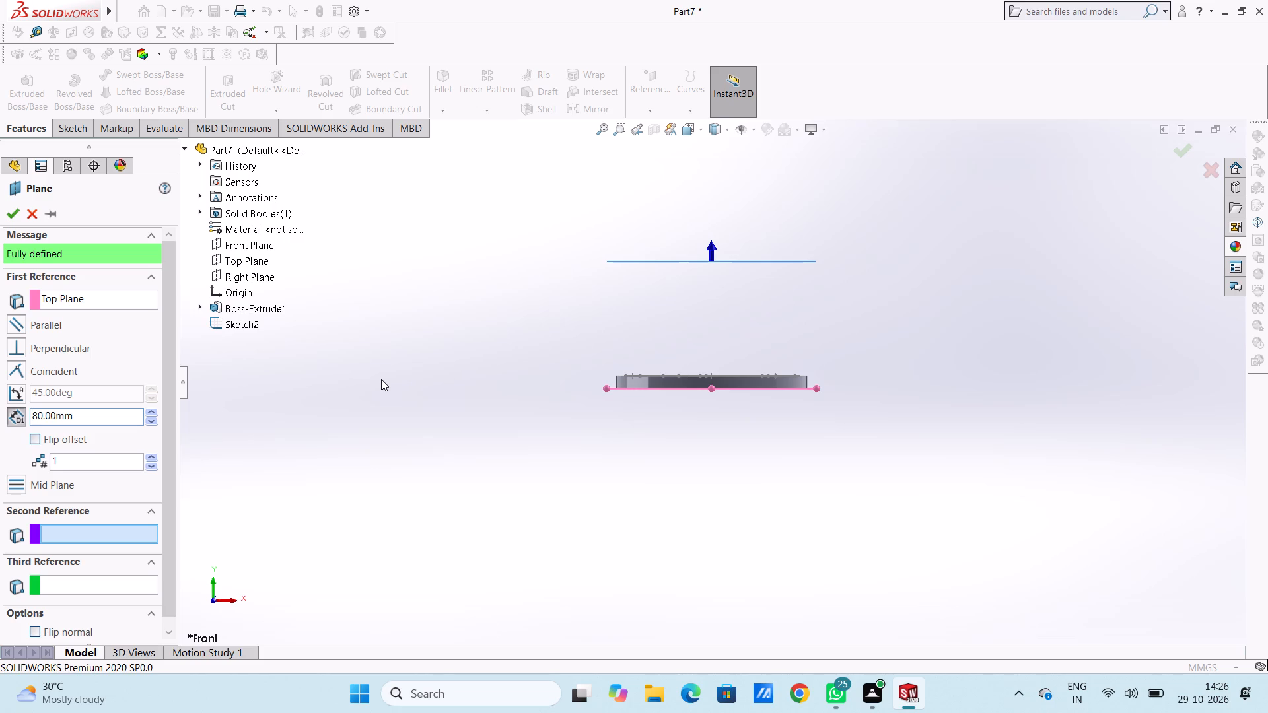
{"action": "left_click", "coordinate": [13, 208]}
{"action": "left_click", "coordinate": [411, 312]}
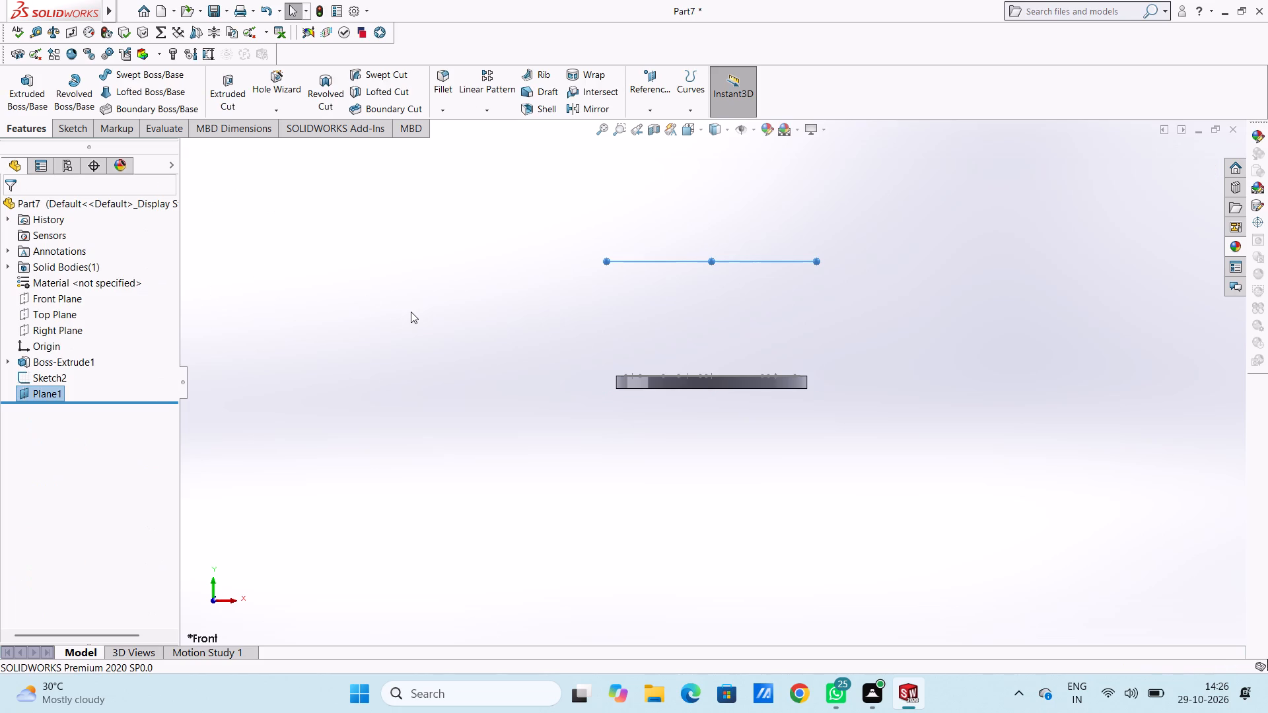
Start a sketch on the new offset plane and draw a circle of radius 23 mm centred on the origin.
{"action": "key", "text": "ctrl+5"}
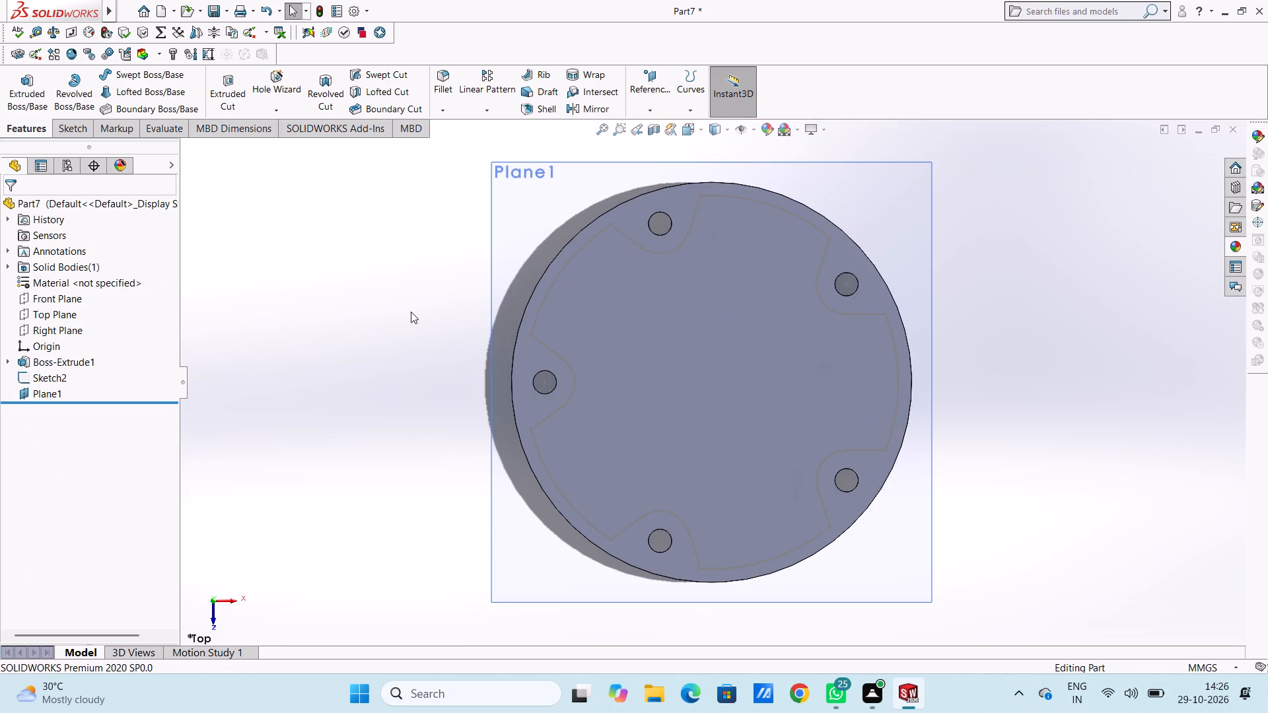
{"action": "left_click", "coordinate": [524, 215]}
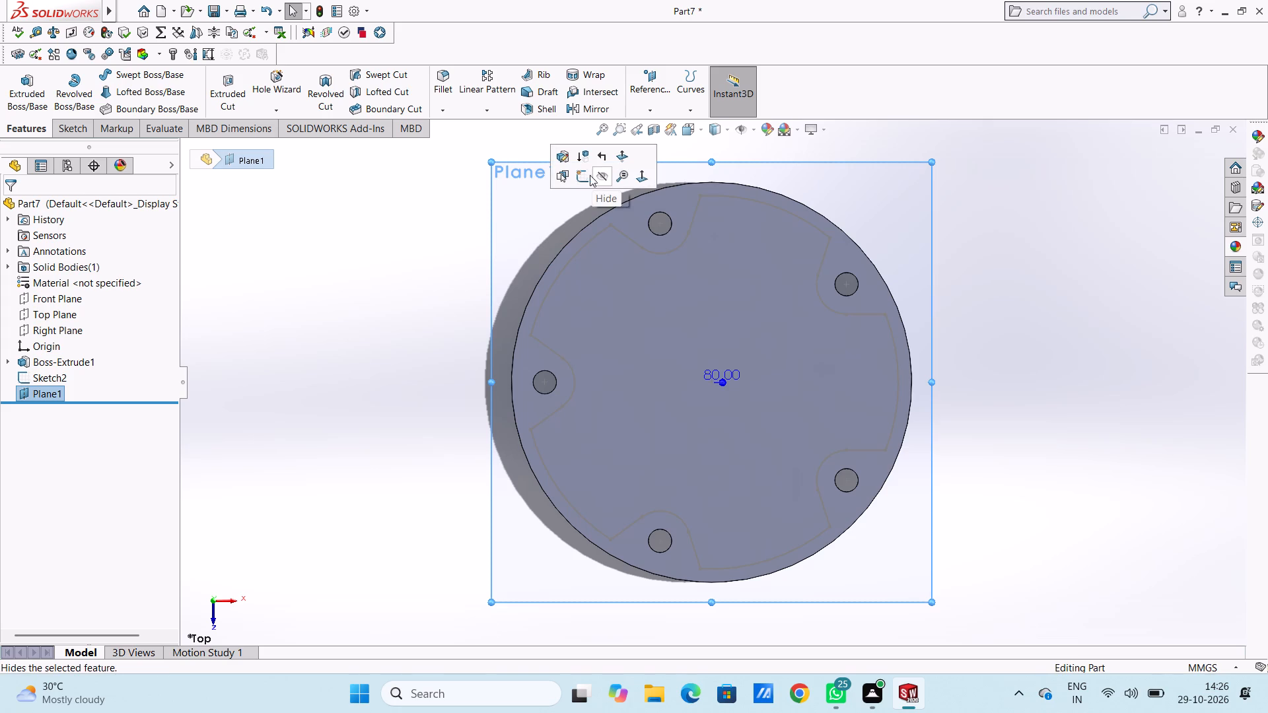
{"action": "left_click", "coordinate": [587, 172]}
{"action": "left_click", "coordinate": [404, 293]}
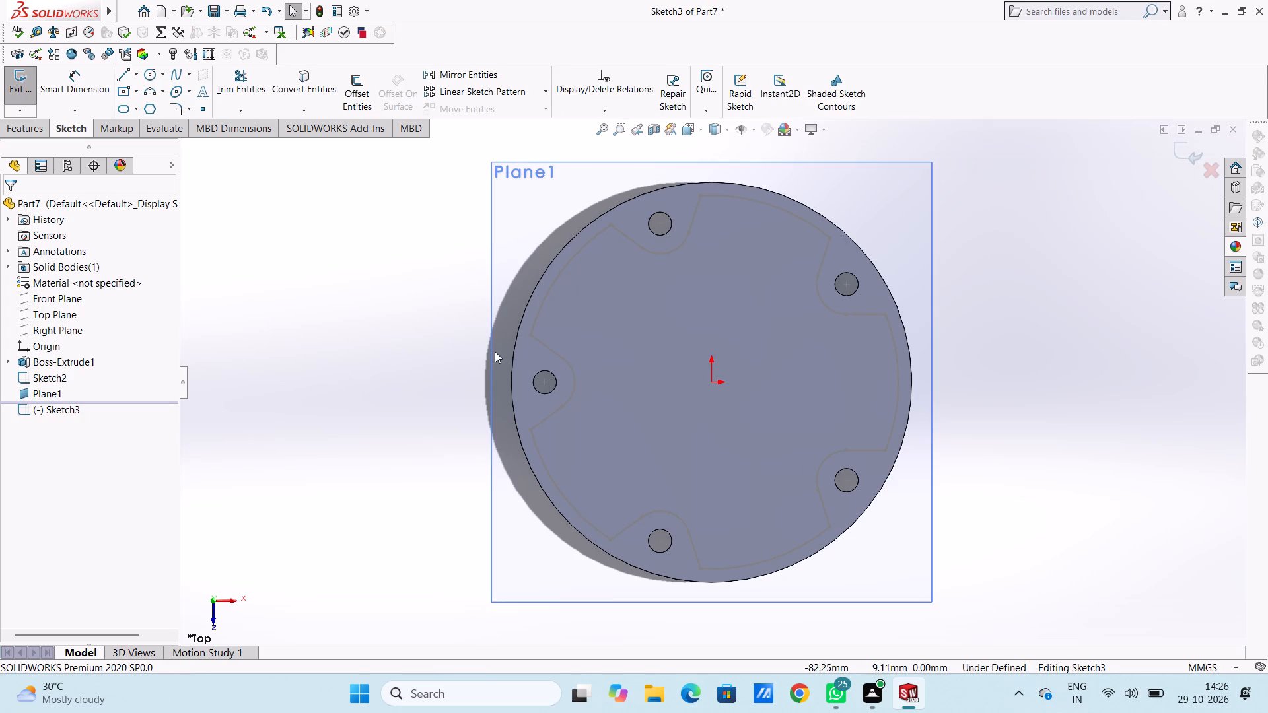
{"action": "scroll", "coordinate": [849, 351], "scroll_direction": "up", "scroll_amount": 4}
{"action": "scroll", "coordinate": [696, 421], "scroll_direction": "down", "scroll_amount": 1}
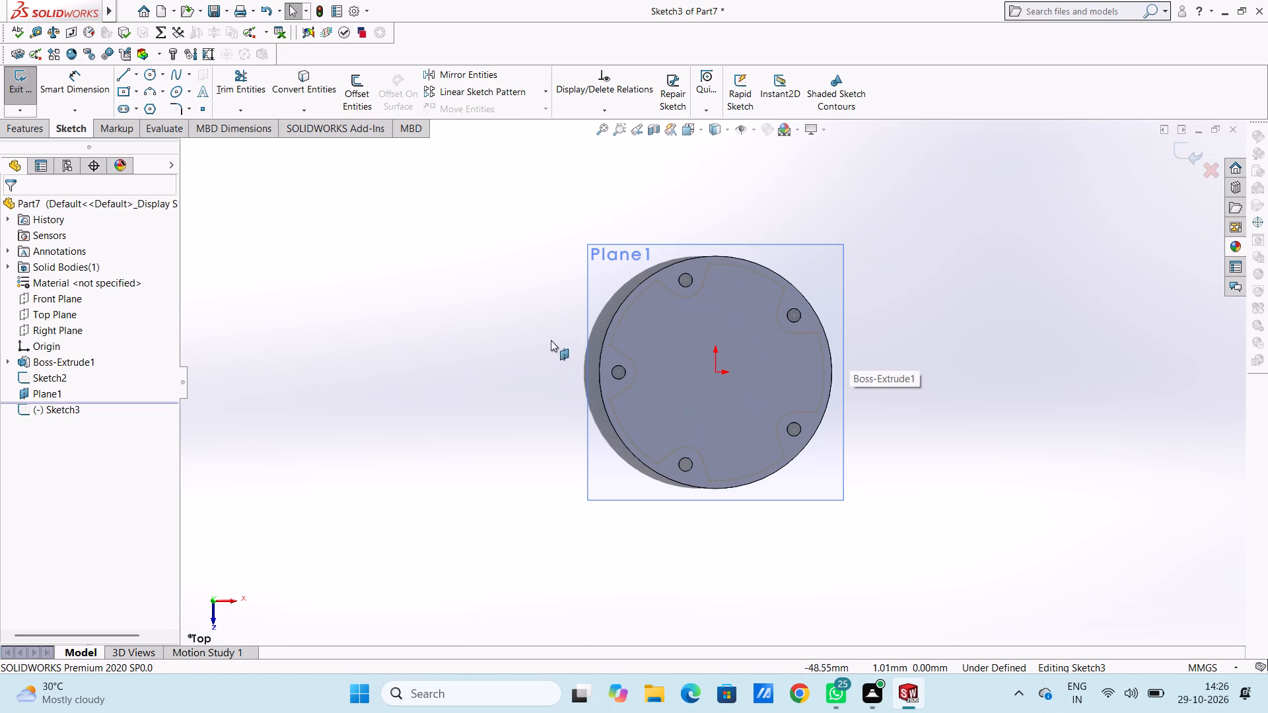
{"action": "left_click", "coordinate": [147, 76]}
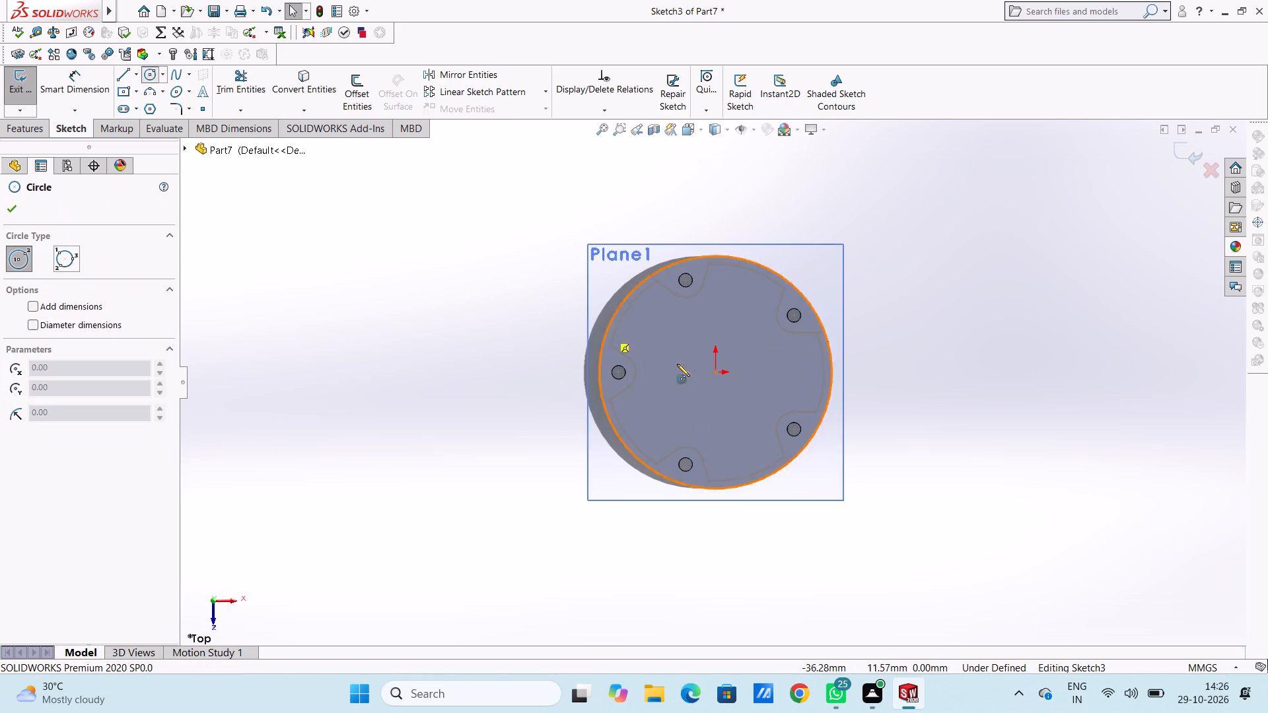
{"action": "left_click", "coordinate": [715, 369]}
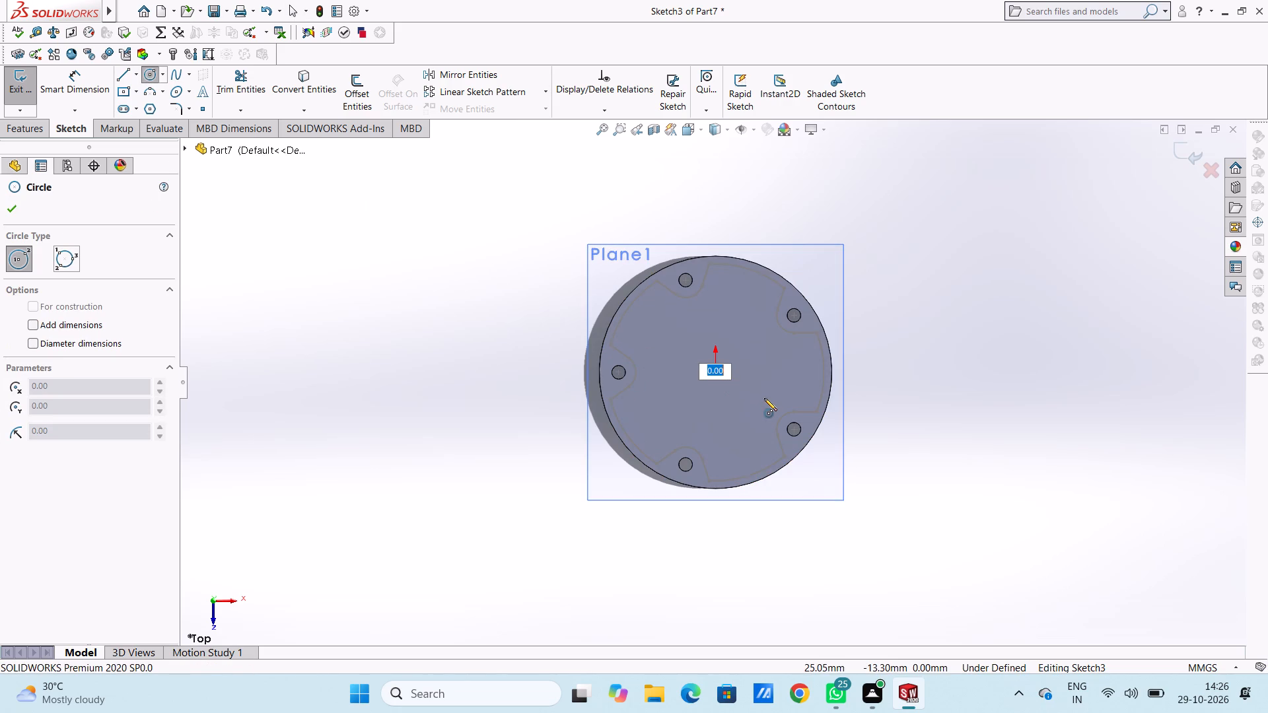
{"action": "type", "text": "23"}
{"action": "key", "text": "Return"}
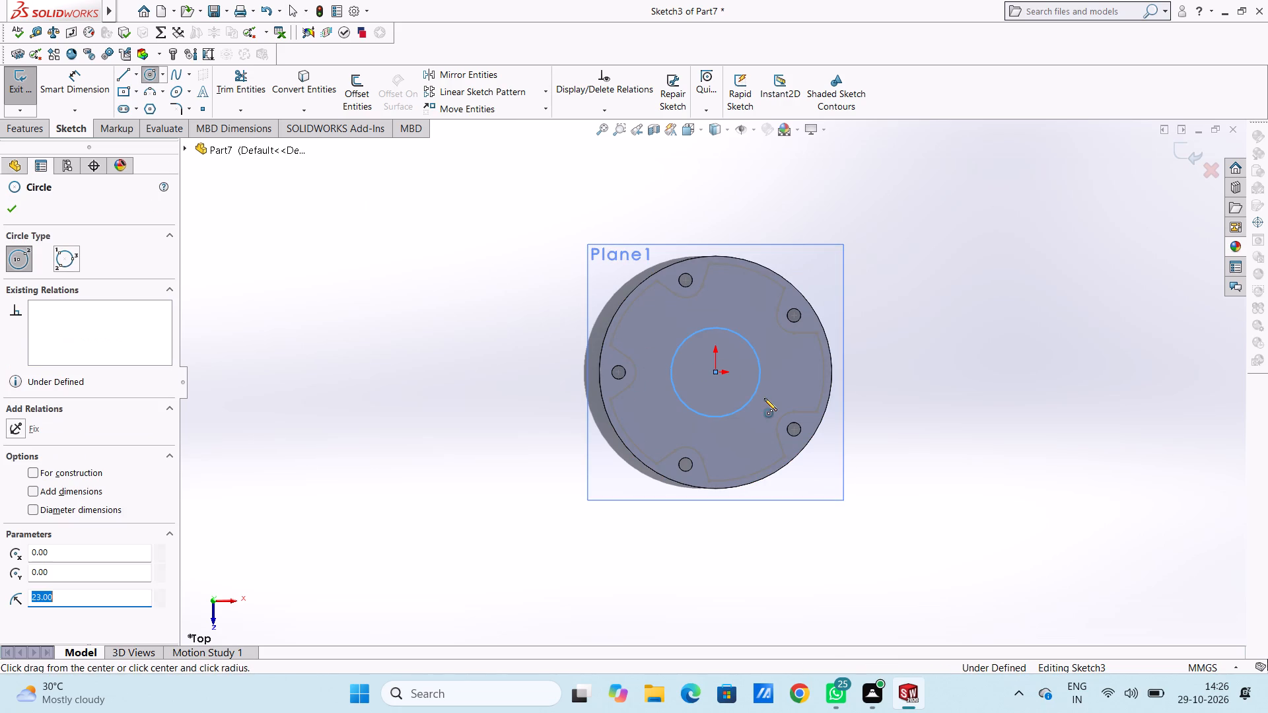
{"action": "left_click", "coordinate": [10, 213]}
{"action": "left_click", "coordinate": [310, 350]}
Add a diameter dimension to the circle on the offset plane and exit the sketch.
{"action": "left_click", "coordinate": [90, 82]}
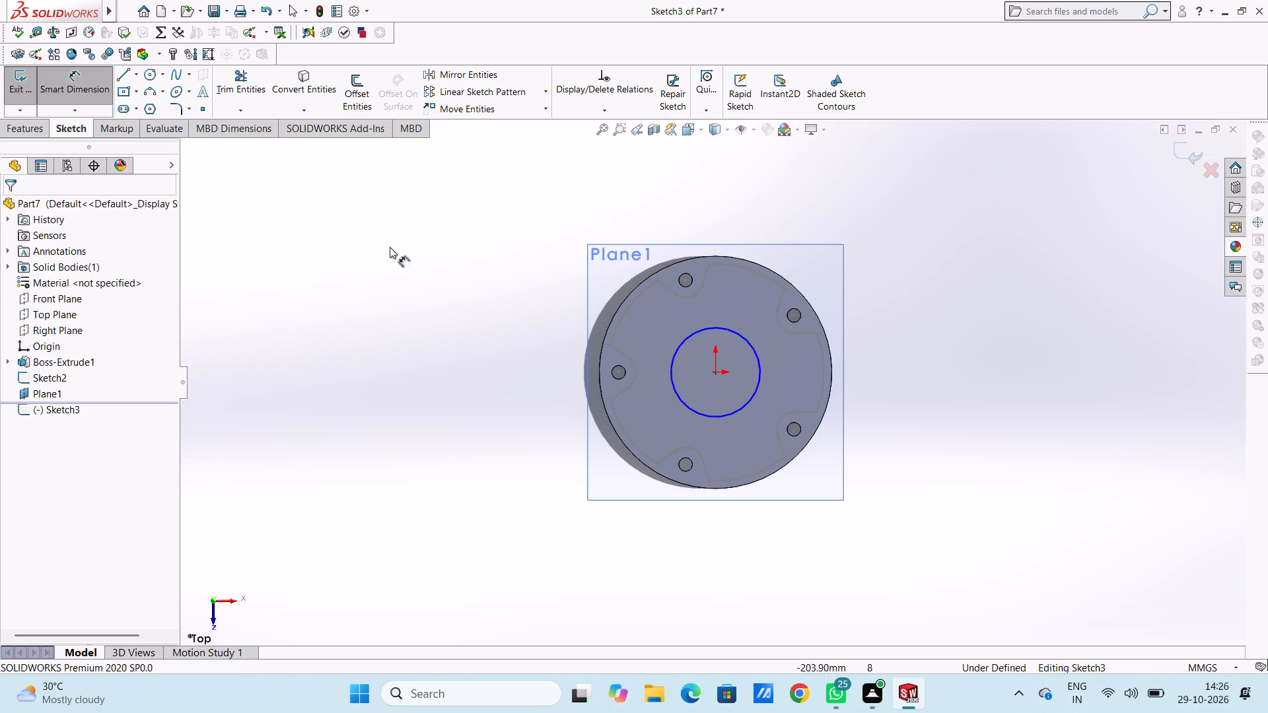
{"action": "left_click", "coordinate": [674, 376]}
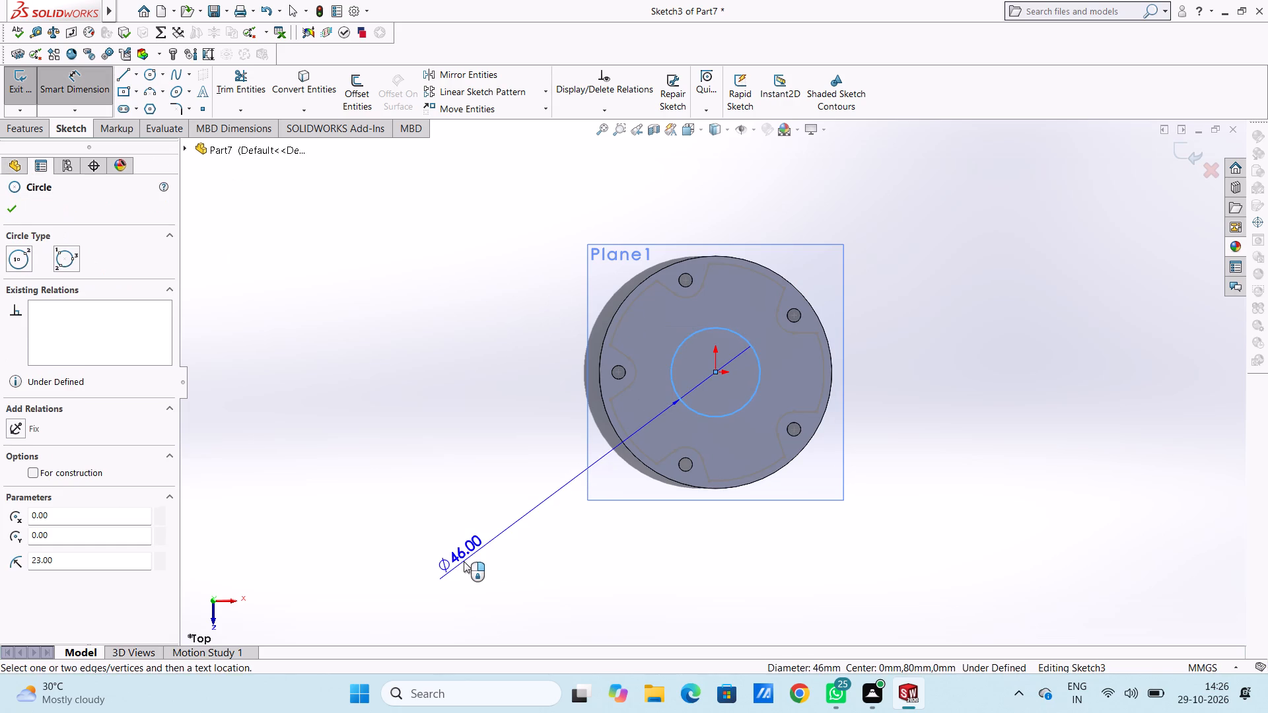
{"action": "left_click", "coordinate": [464, 561]}
{"action": "left_click", "coordinate": [409, 542]}
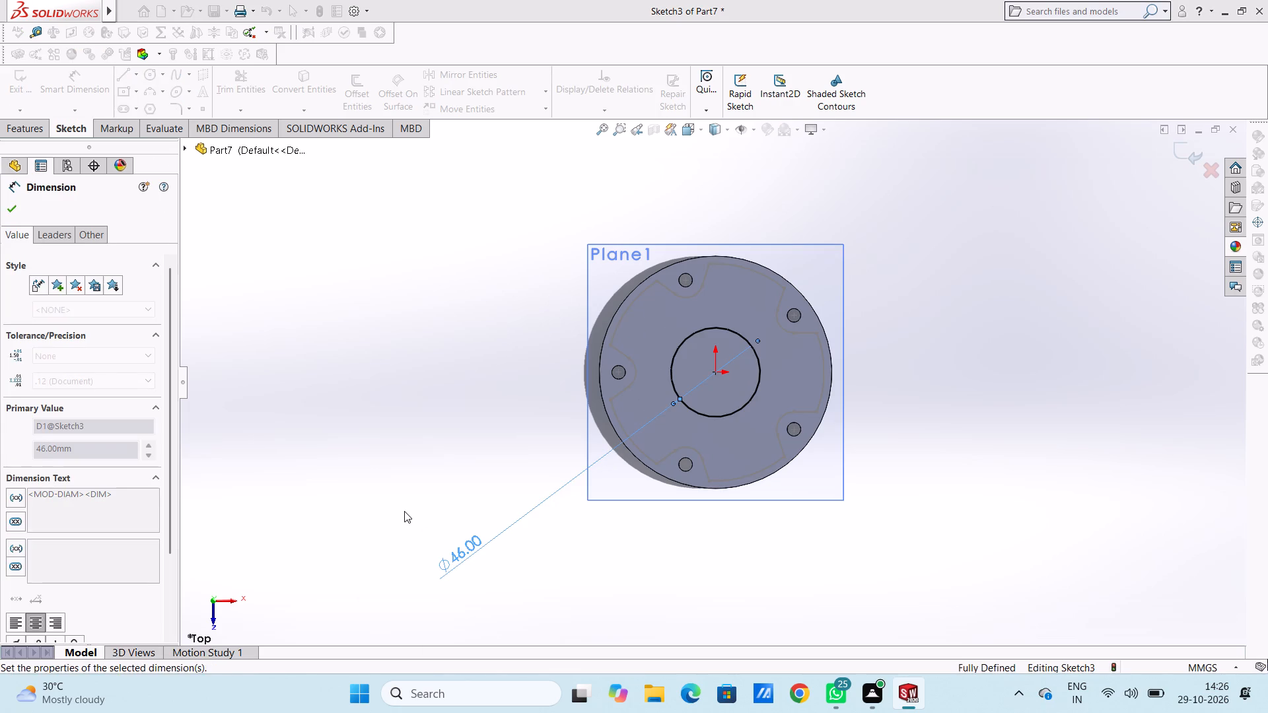
{"action": "left_click", "coordinate": [404, 511]}
{"action": "left_click", "coordinate": [82, 91]}
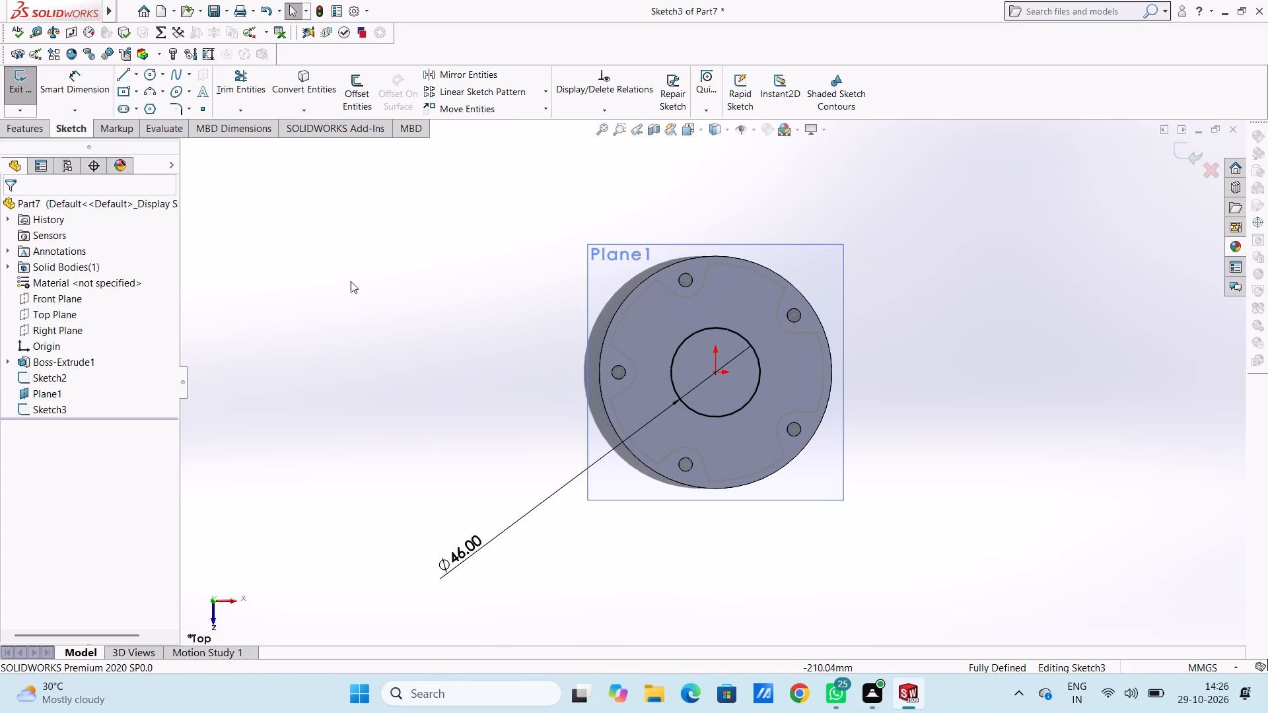
{"action": "middle_click_drag", "start_coordinate": [521, 461], "coordinate": [532, 278]}
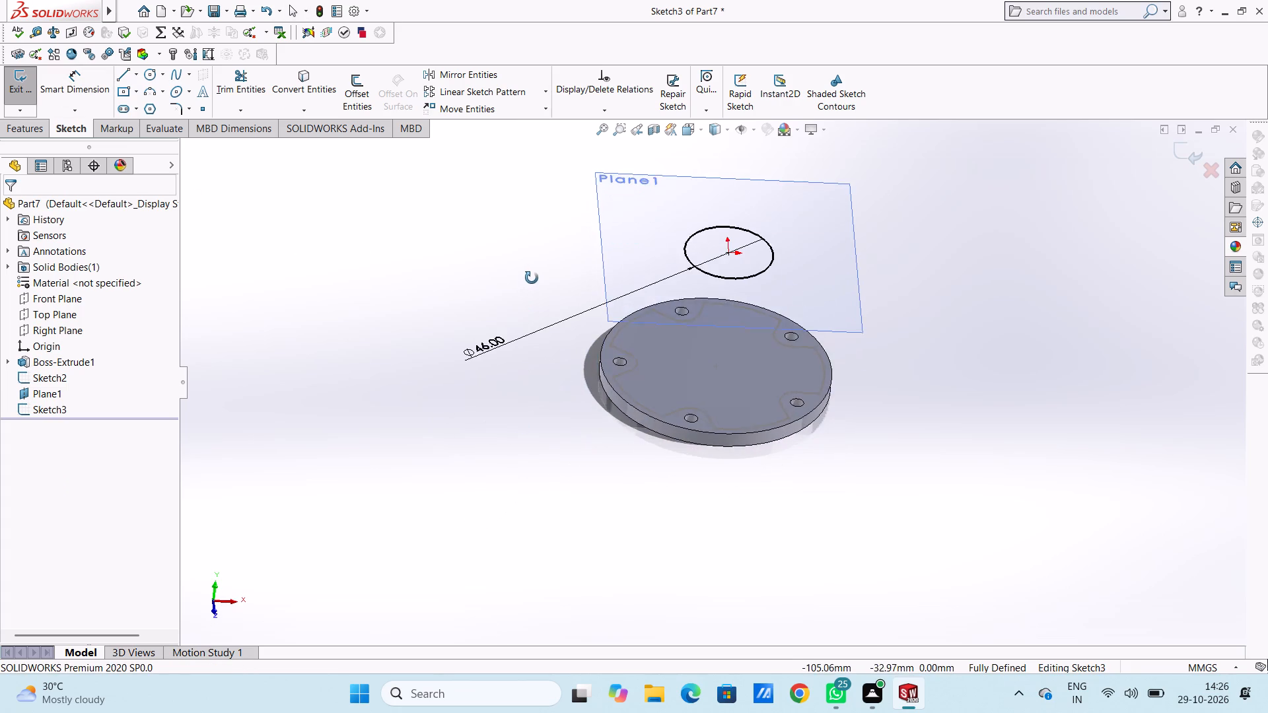
{"action": "middle_click_drag", "start_coordinate": [532, 278], "coordinate": [534, 275]}
{"action": "left_click", "coordinate": [1180, 155]}
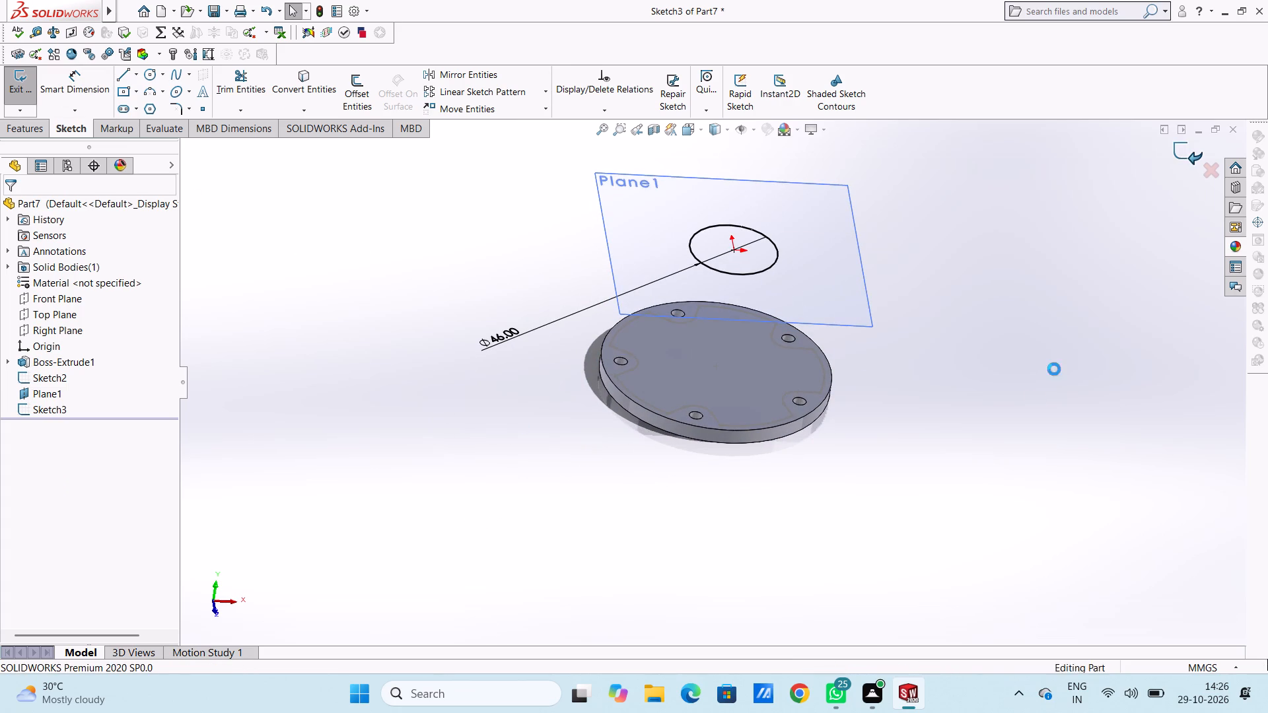
Loft a solid boss between the circle on the offset plane and the five-notched profile on the disc's face.
{"action": "middle_click_drag", "start_coordinate": [983, 546], "coordinate": [962, 502]}
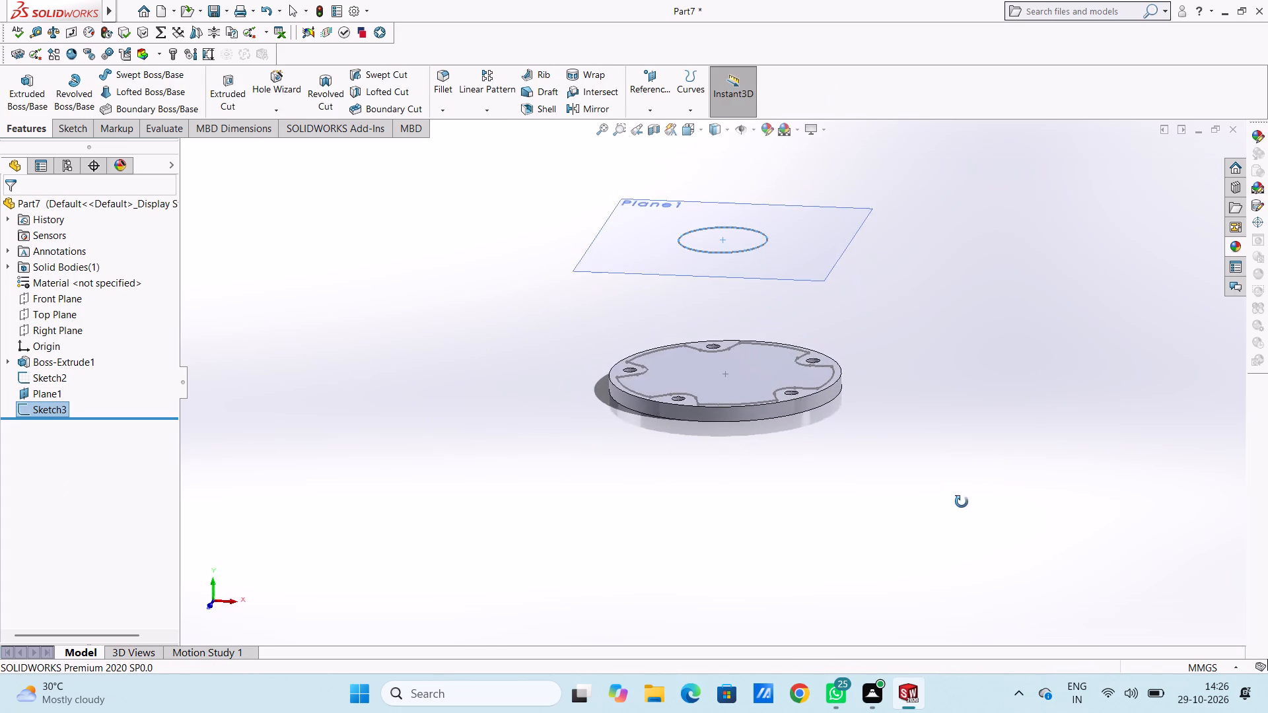
{"action": "middle_click_drag", "start_coordinate": [962, 502], "coordinate": [969, 527]}
{"action": "left_click", "coordinate": [133, 85]}
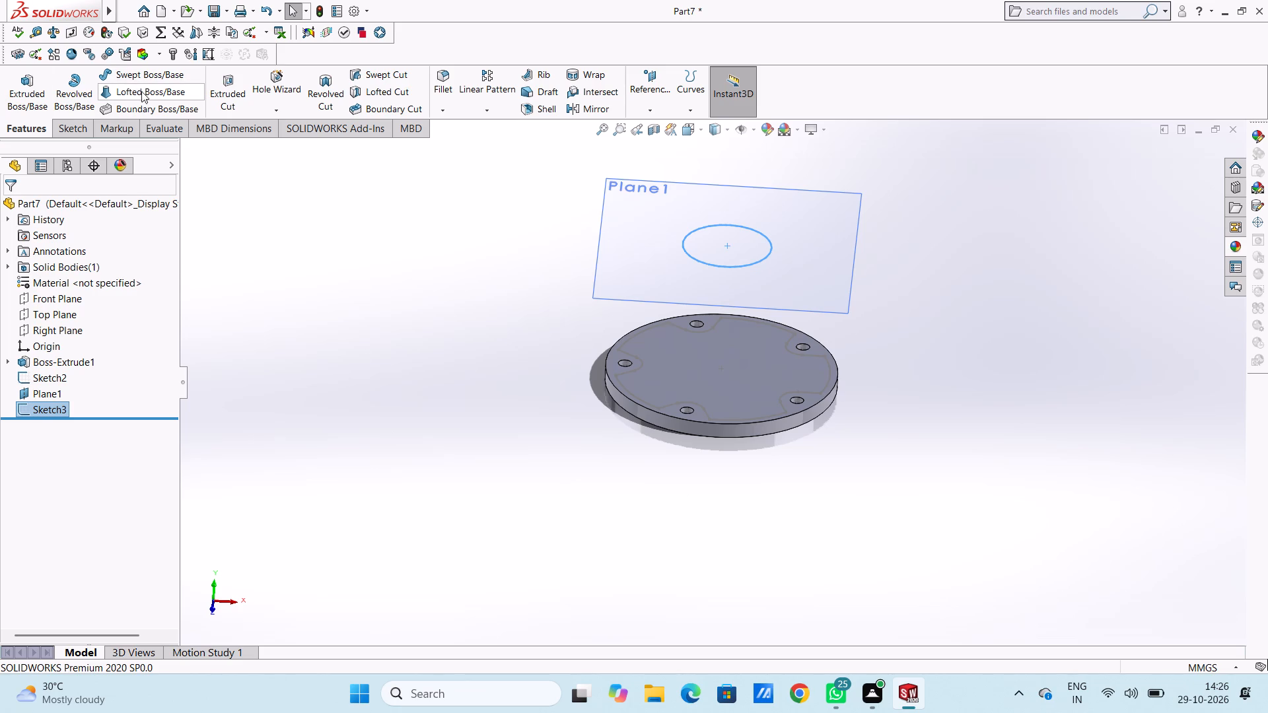
{"action": "left_click", "coordinate": [647, 403]}
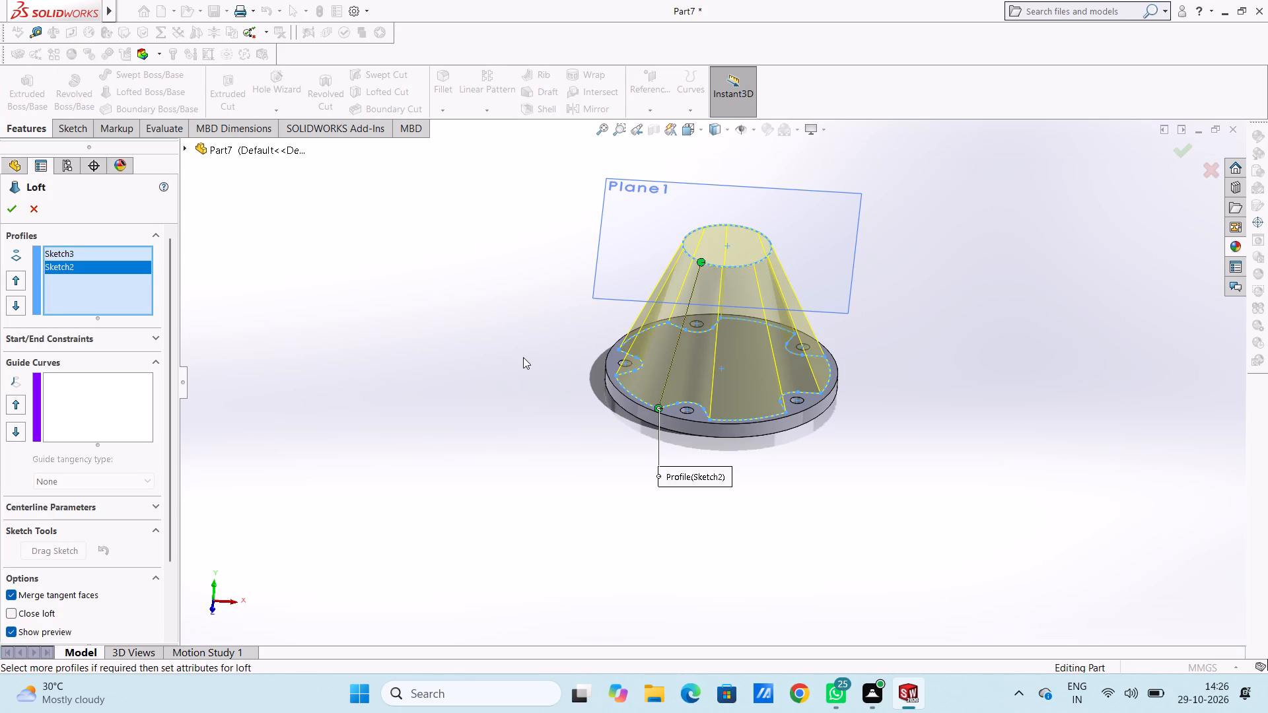
{"action": "left_click", "coordinate": [13, 209]}
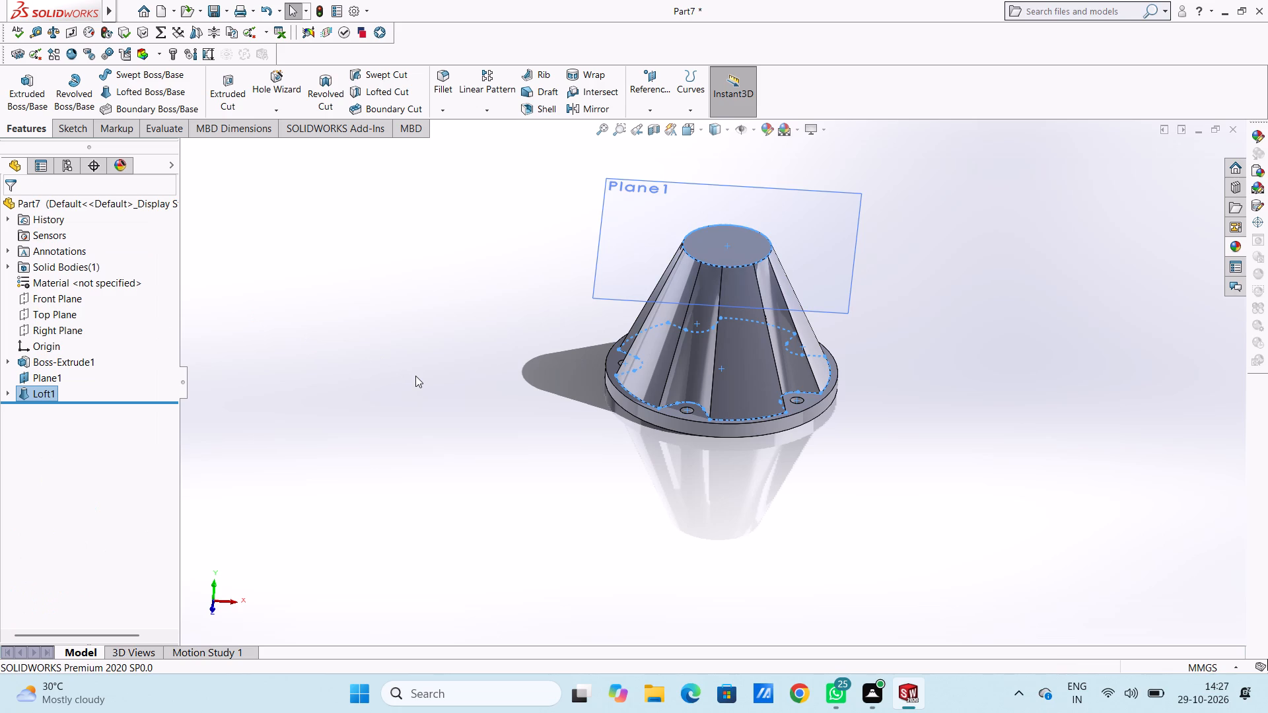
Examine the lofted body and its flutes around the bolt holes from several angles.
{"action": "middle_click_drag", "start_coordinate": [491, 286], "coordinate": [511, 442]}
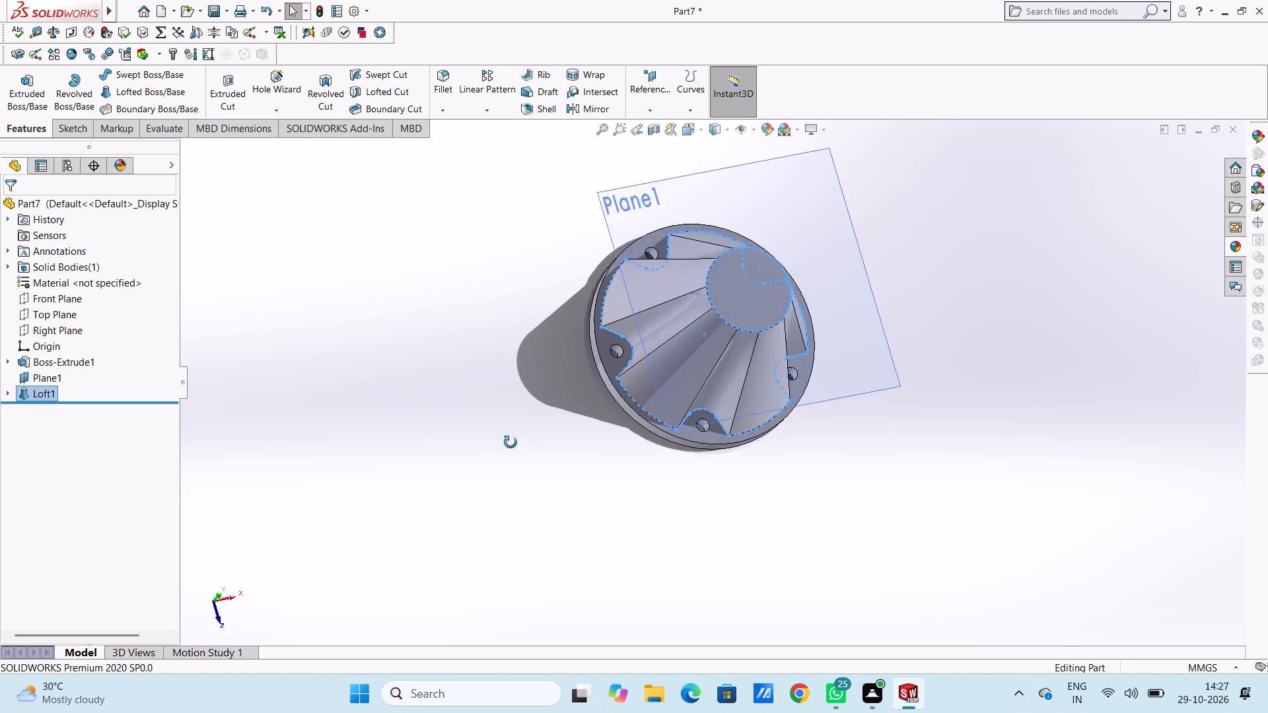
{"action": "middle_click_drag", "start_coordinate": [511, 442], "coordinate": [520, 450]}
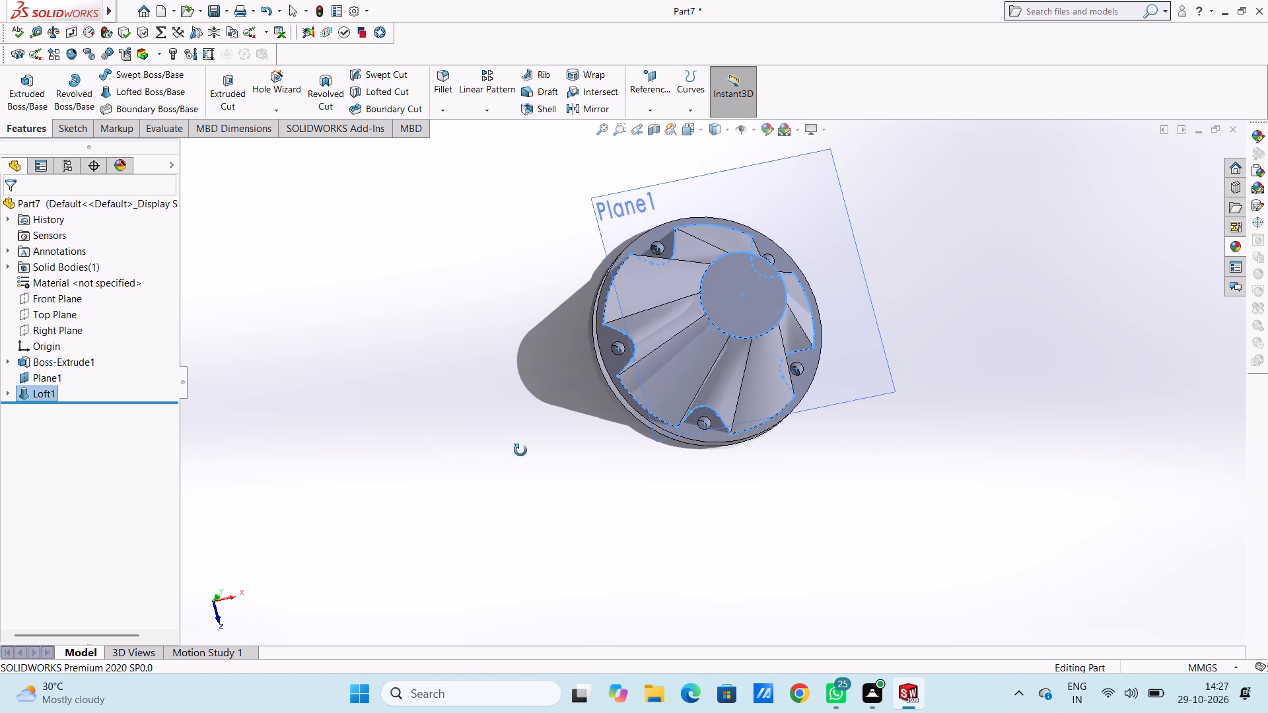
{"action": "middle_click_drag", "start_coordinate": [520, 450], "coordinate": [534, 419]}
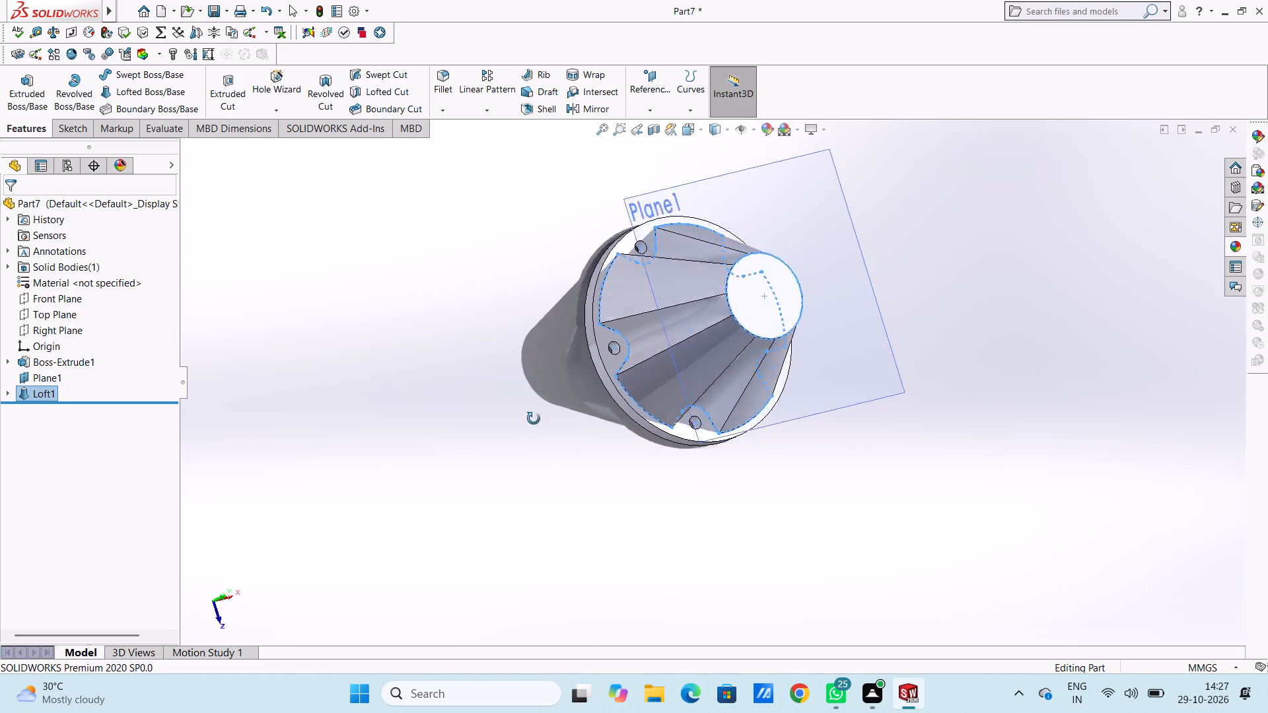
{"action": "middle_click_drag", "start_coordinate": [534, 419], "coordinate": [472, 439]}
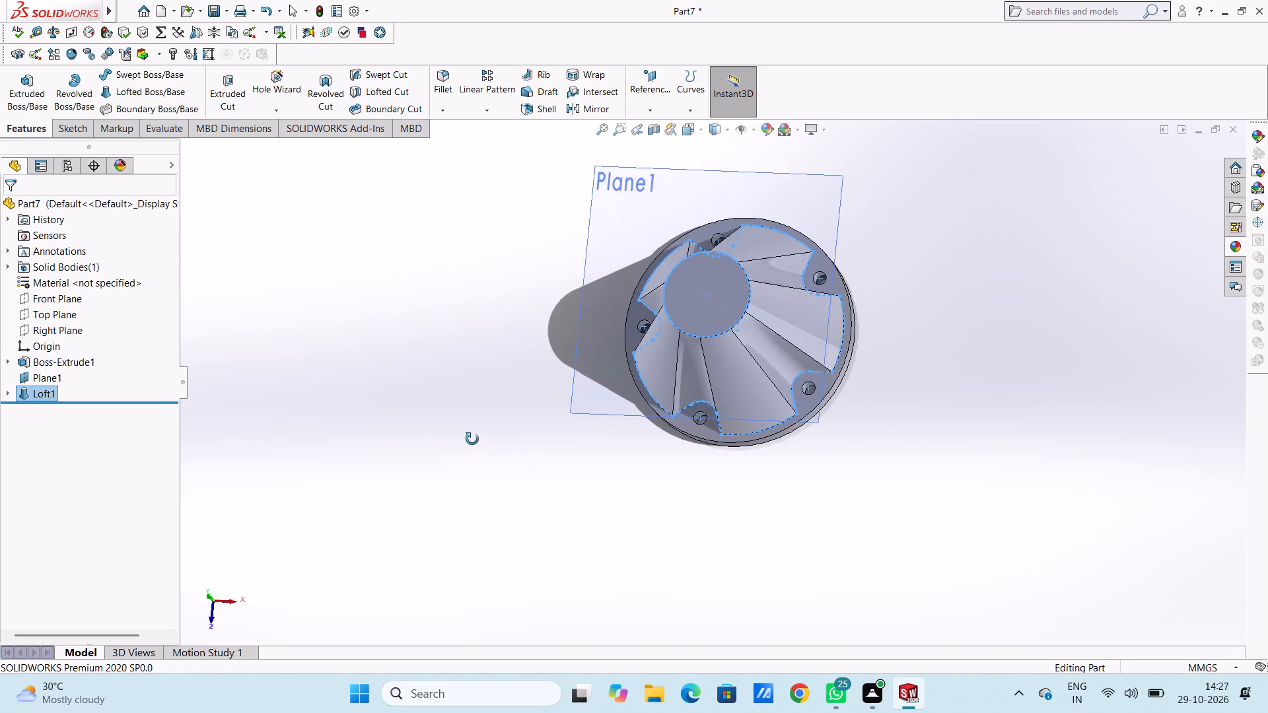
{"action": "middle_click_drag", "start_coordinate": [472, 439], "coordinate": [499, 438]}
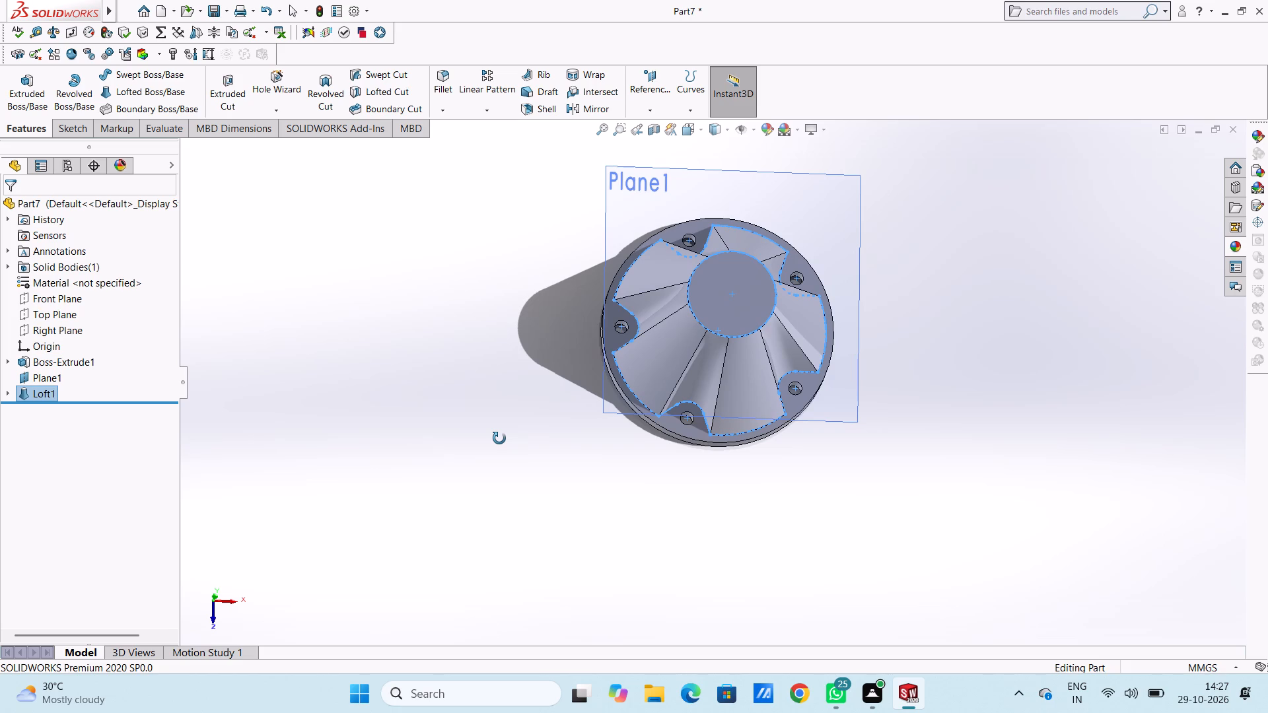
{"action": "middle_click_drag", "start_coordinate": [499, 438], "coordinate": [504, 440]}
{"action": "middle_click_drag", "start_coordinate": [504, 440], "coordinate": [491, 440]}
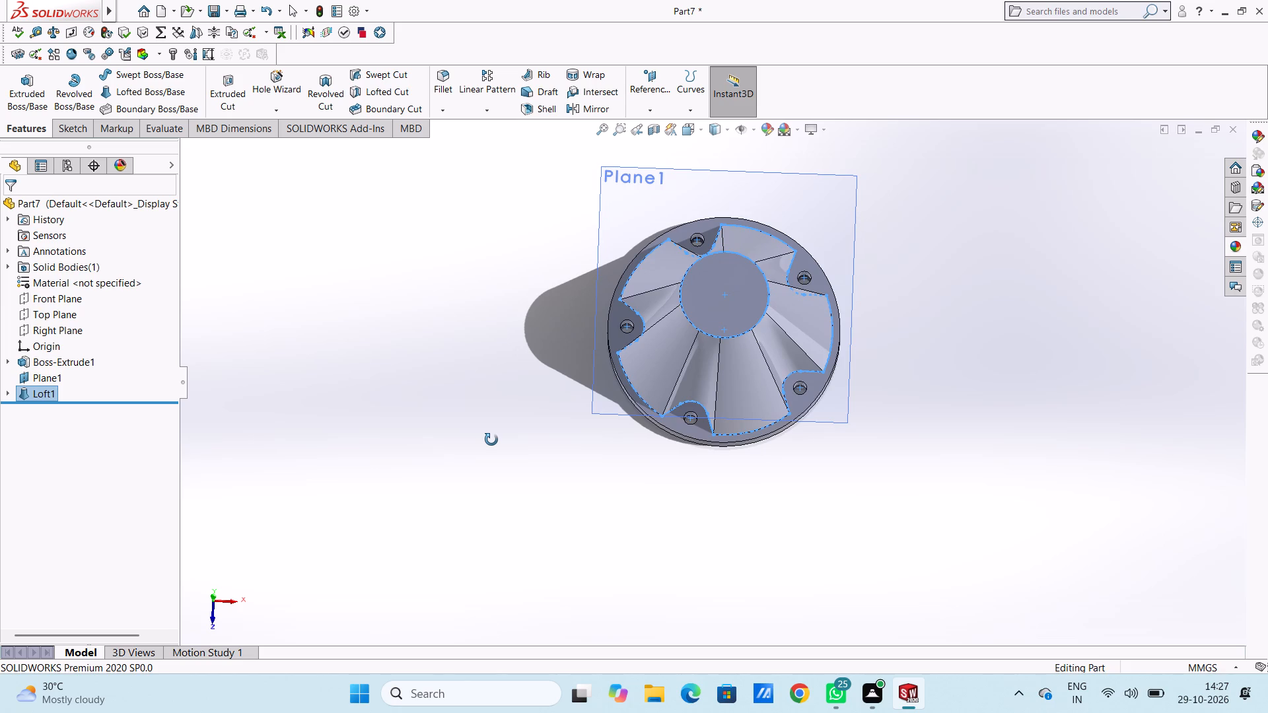
{"action": "middle_click_drag", "start_coordinate": [491, 440], "coordinate": [472, 439]}
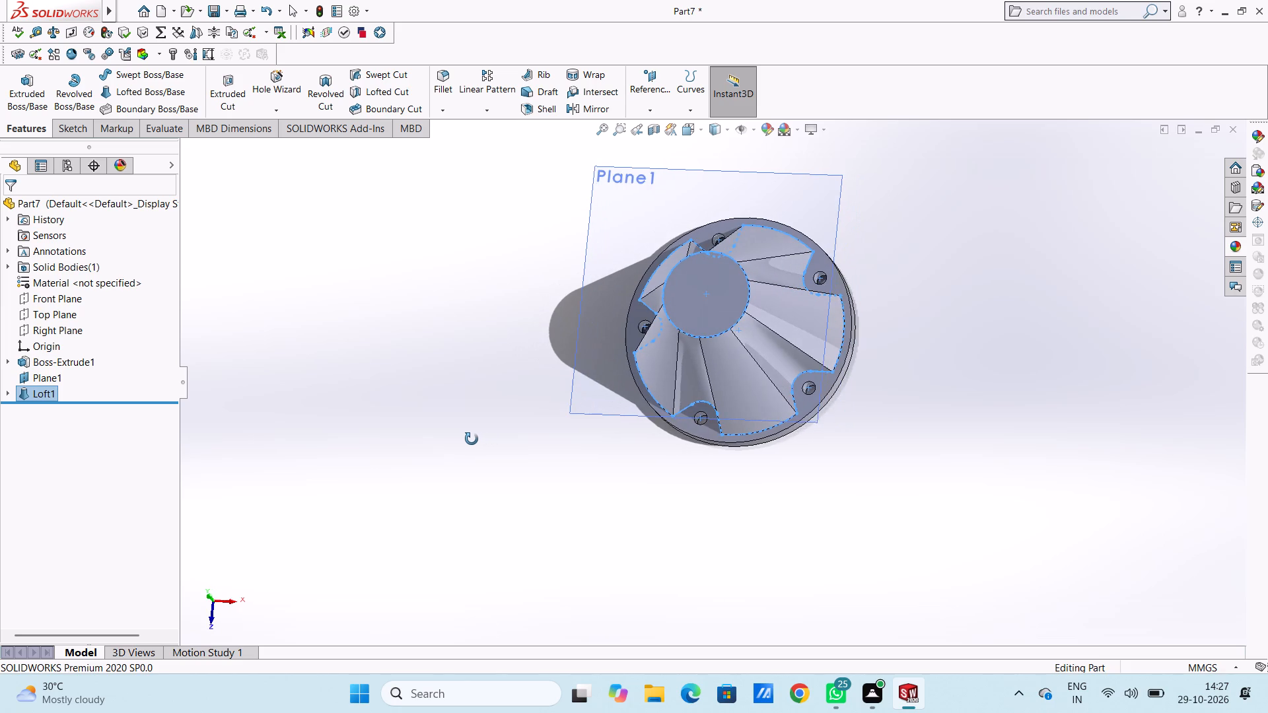
Examine the lofted body and its flutes from above and from the side, and clear the selection.
{"action": "middle_click_drag", "start_coordinate": [472, 439], "coordinate": [482, 469]}
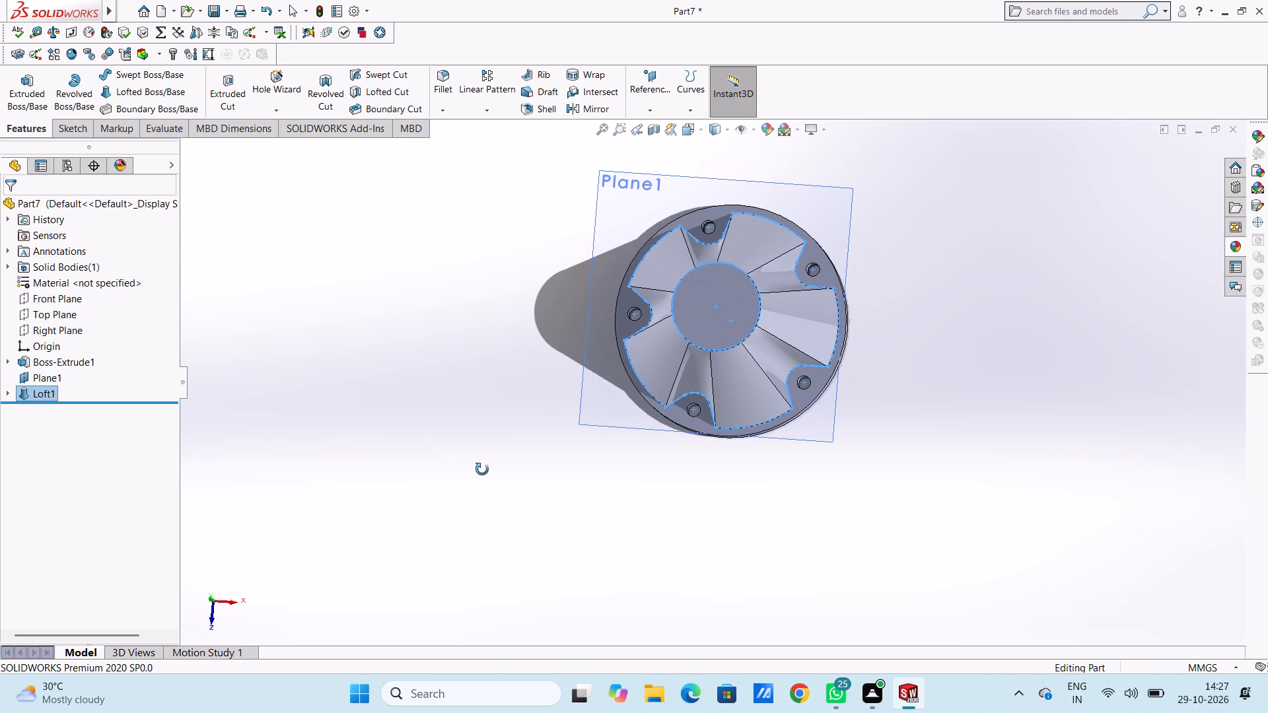
{"action": "middle_click_drag", "start_coordinate": [482, 469], "coordinate": [472, 442]}
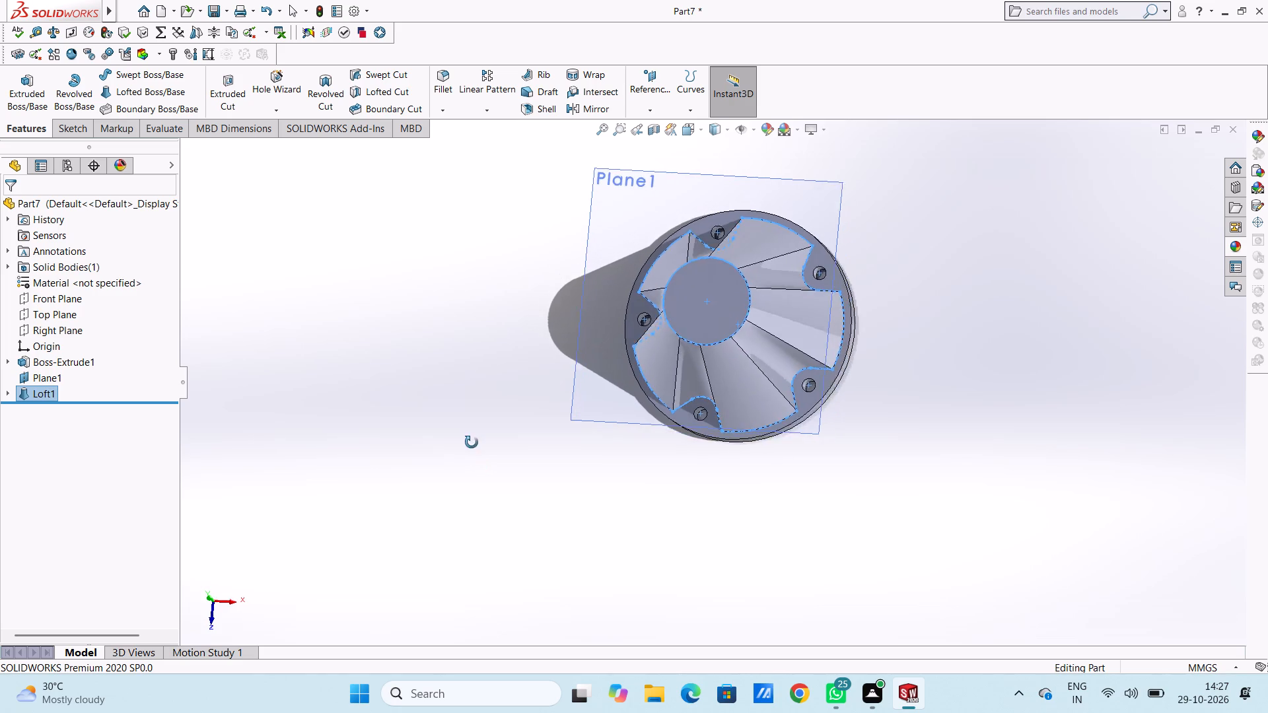
{"action": "middle_click_drag", "start_coordinate": [472, 442], "coordinate": [492, 373]}
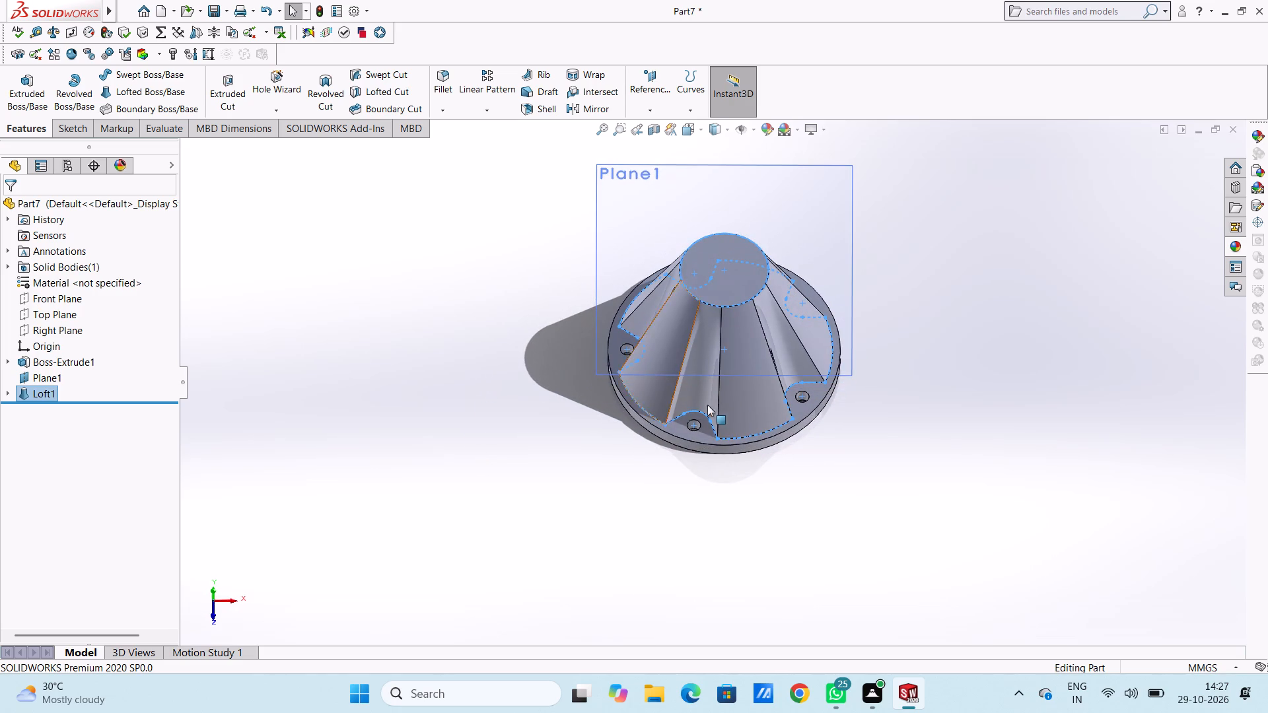
{"action": "scroll", "coordinate": [716, 404], "scroll_direction": "up", "scroll_amount": 3}
{"action": "middle_click_drag", "start_coordinate": [931, 393], "coordinate": [934, 341]}
{"action": "middle_click_drag", "start_coordinate": [883, 456], "coordinate": [883, 363]}
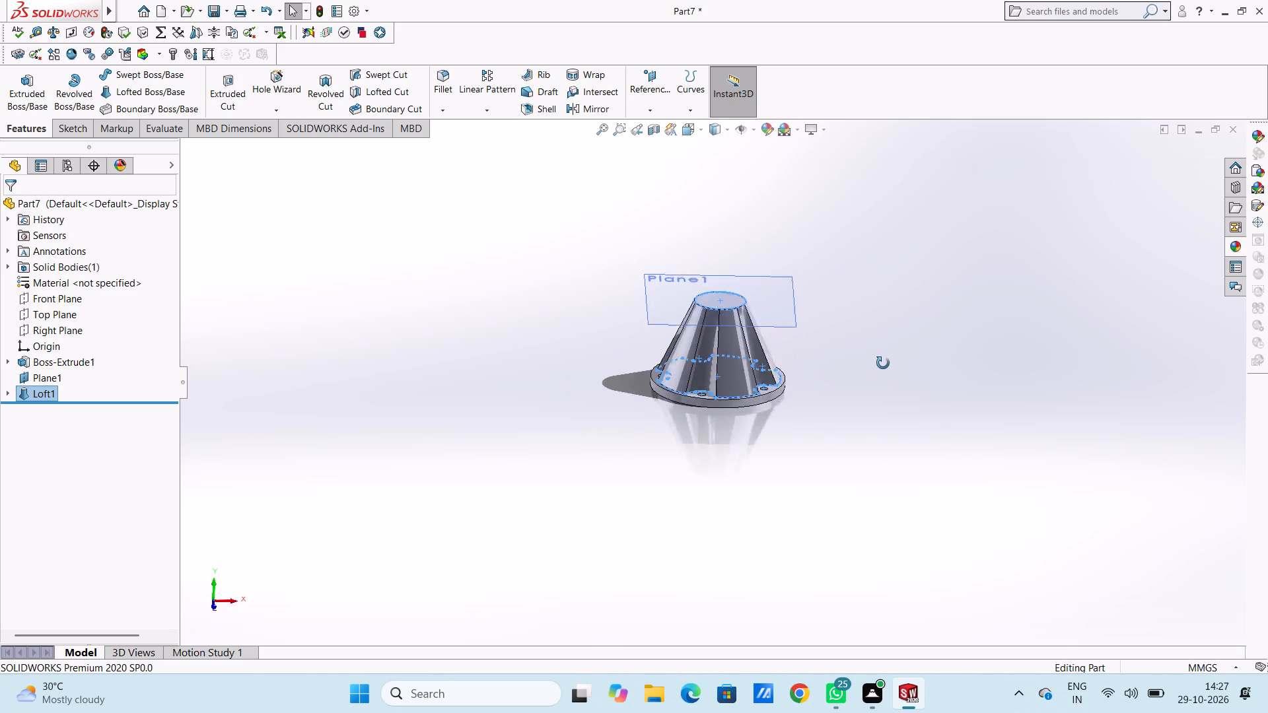
{"action": "middle_click_drag", "start_coordinate": [883, 363], "coordinate": [898, 384]}
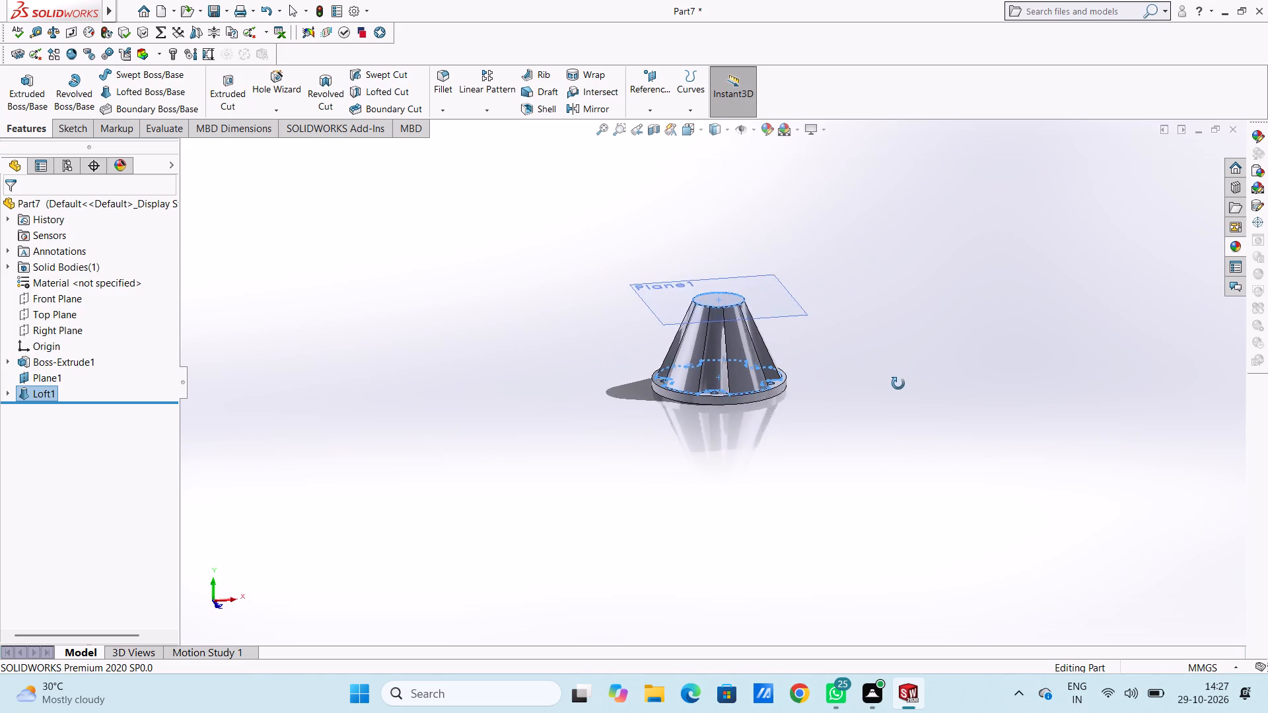
{"action": "middle_click_drag", "start_coordinate": [898, 384], "coordinate": [946, 427]}
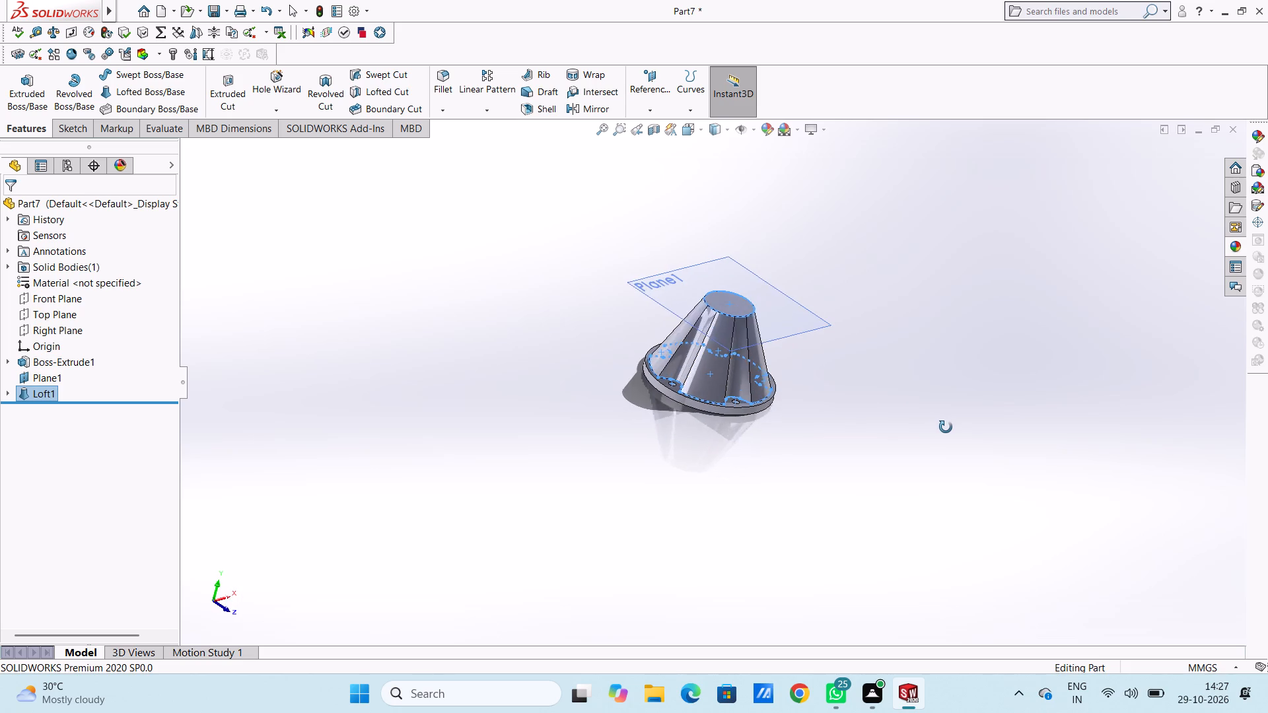
{"action": "middle_click_drag", "start_coordinate": [946, 427], "coordinate": [896, 423]}
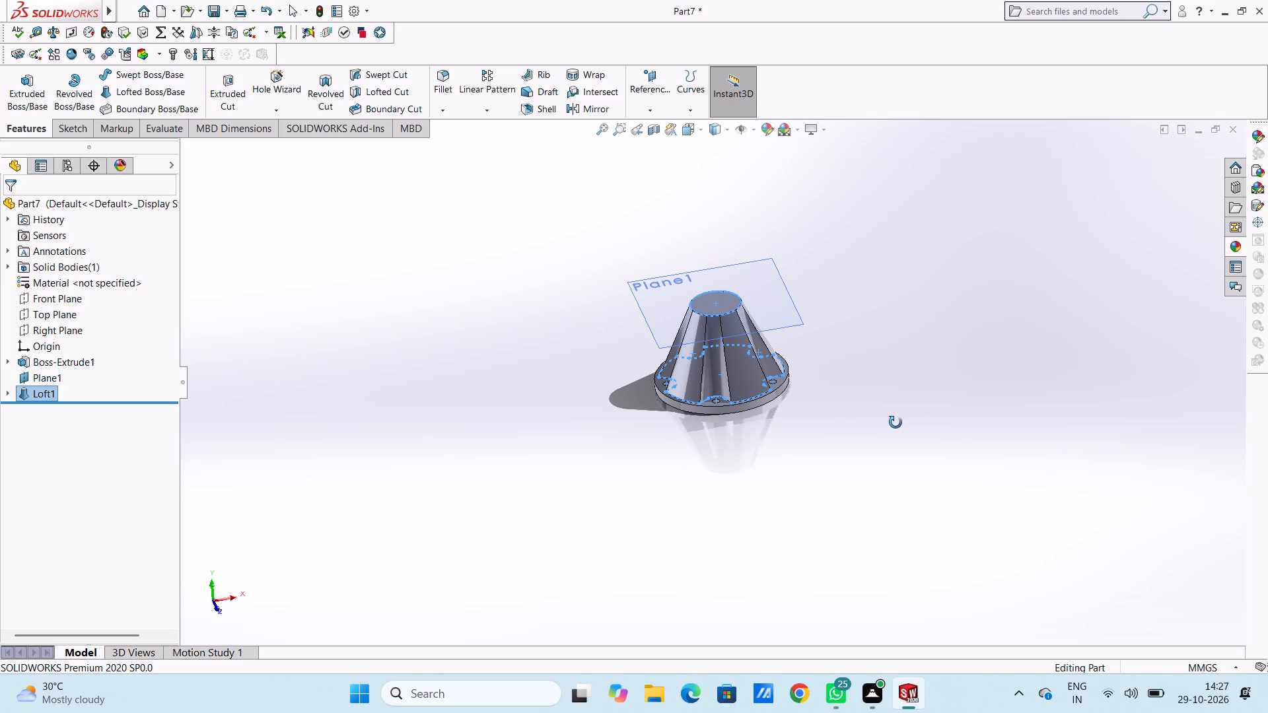
{"action": "middle_click_drag", "start_coordinate": [896, 423], "coordinate": [917, 433]}
{"action": "key", "text": "Escape"}
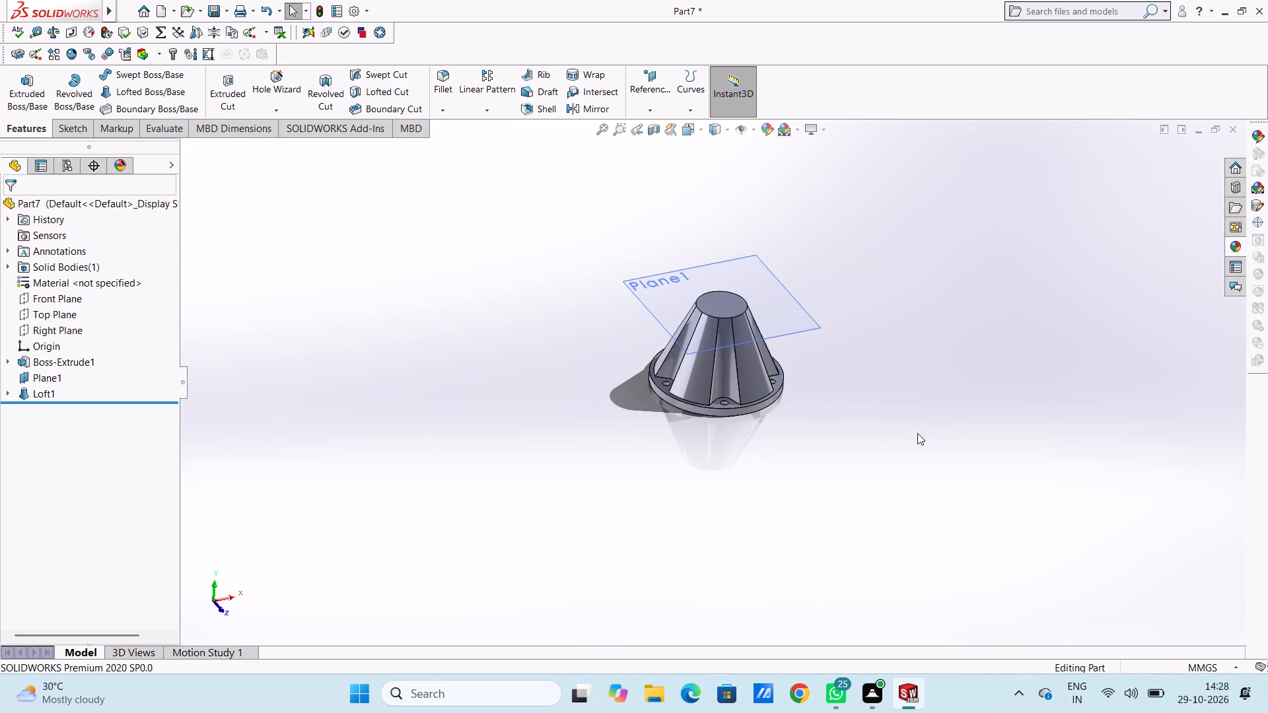
Undo the loft, the circle sketch and the offset plane, back into editing the five-notched profile sketch on the disc's face.
{"action": "key", "text": "ctrl+z"}
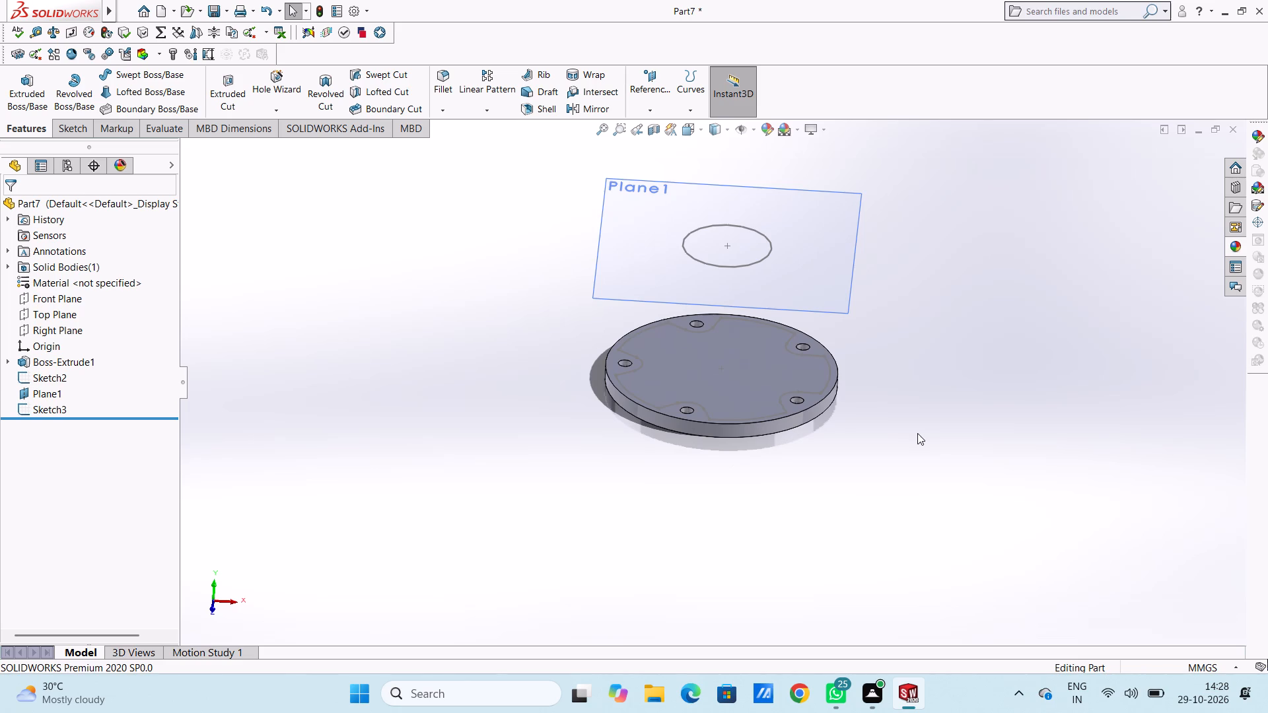
{"action": "key", "text": "ctrl+z"}
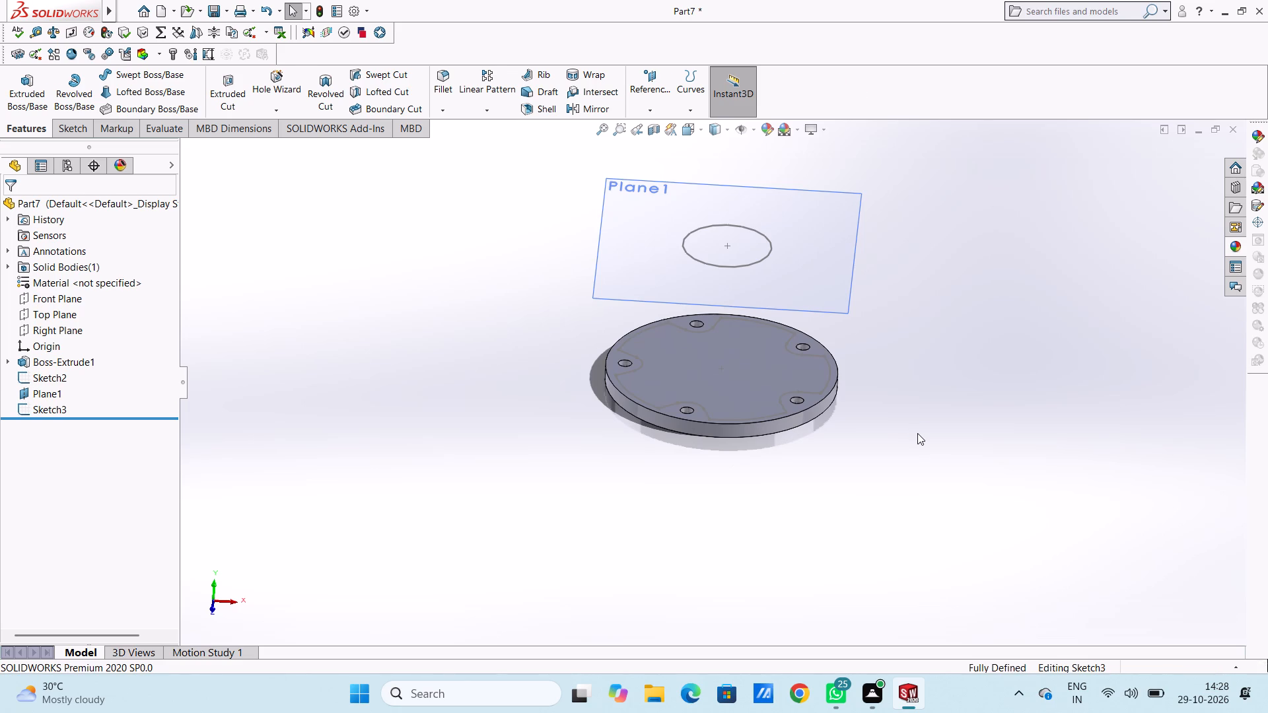
{"action": "key", "text": "ctrl+z"}
{"action": "key", "text": "ctrl+z"}
{"action": "key", "text": "ctrl+z"}
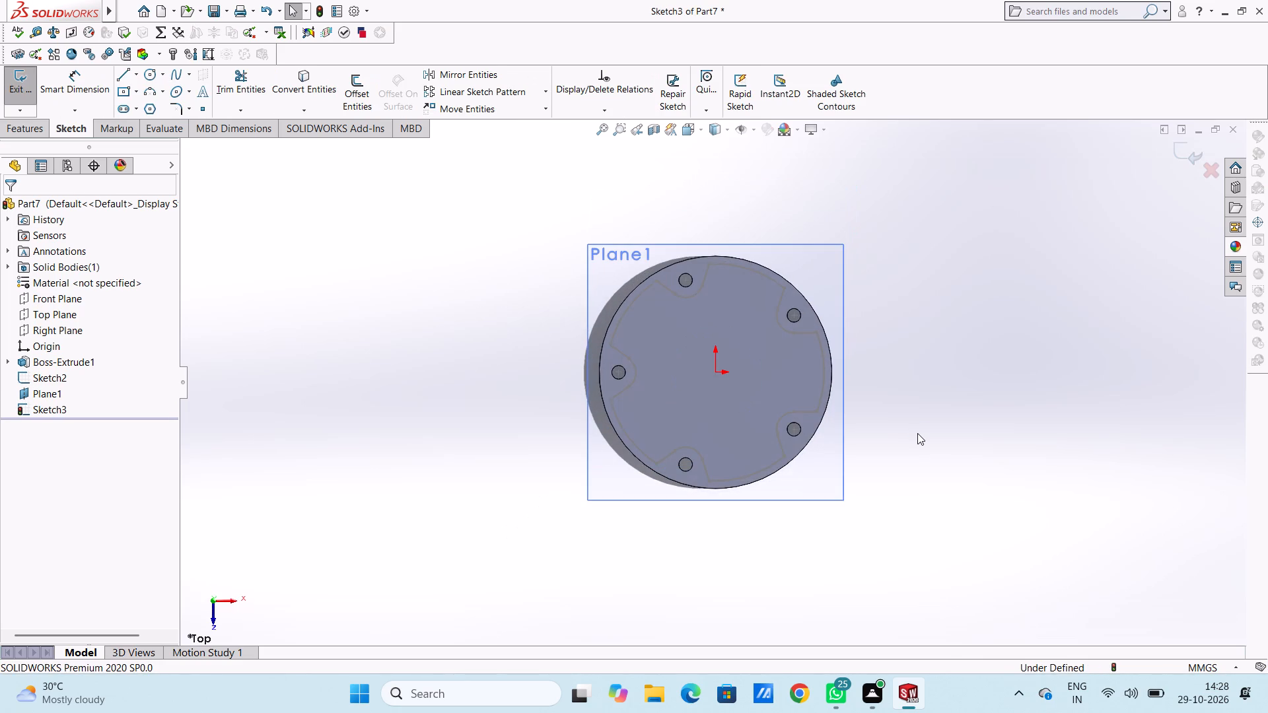
{"action": "key", "text": "ctrl+z"}
{"action": "key", "text": "ctrl+z"}
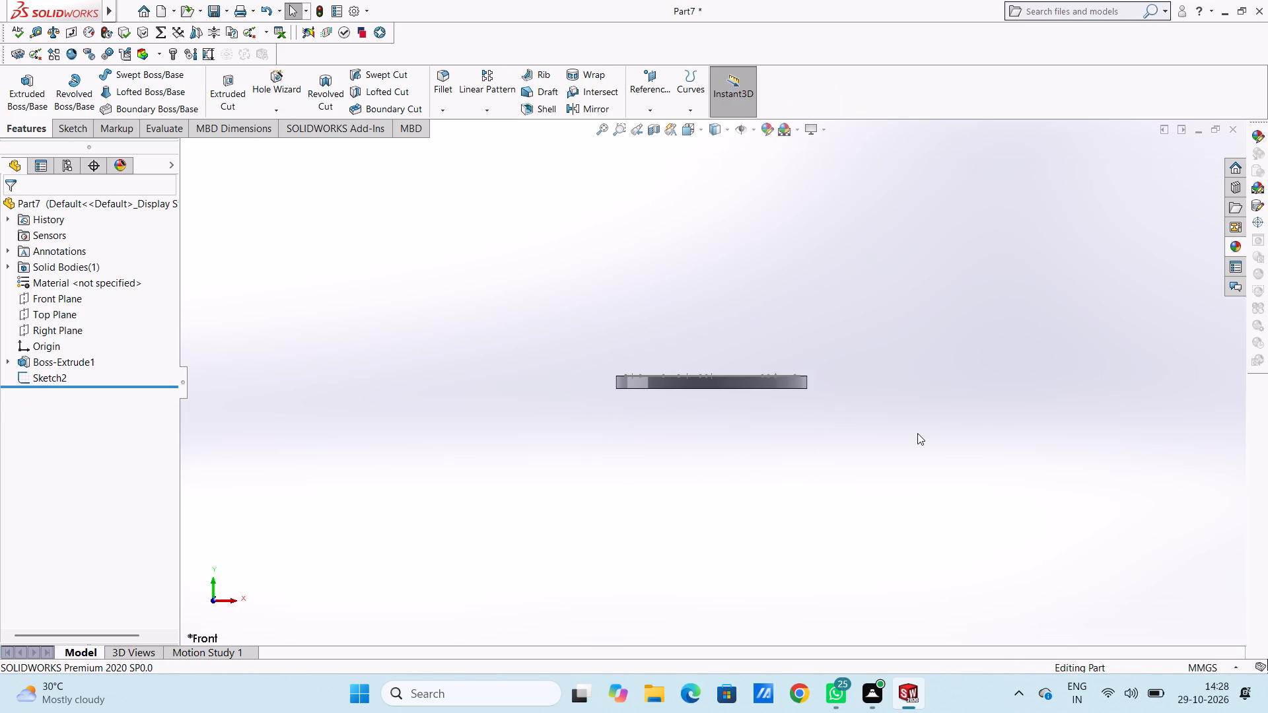
{"action": "key", "text": "ctrl+z"}
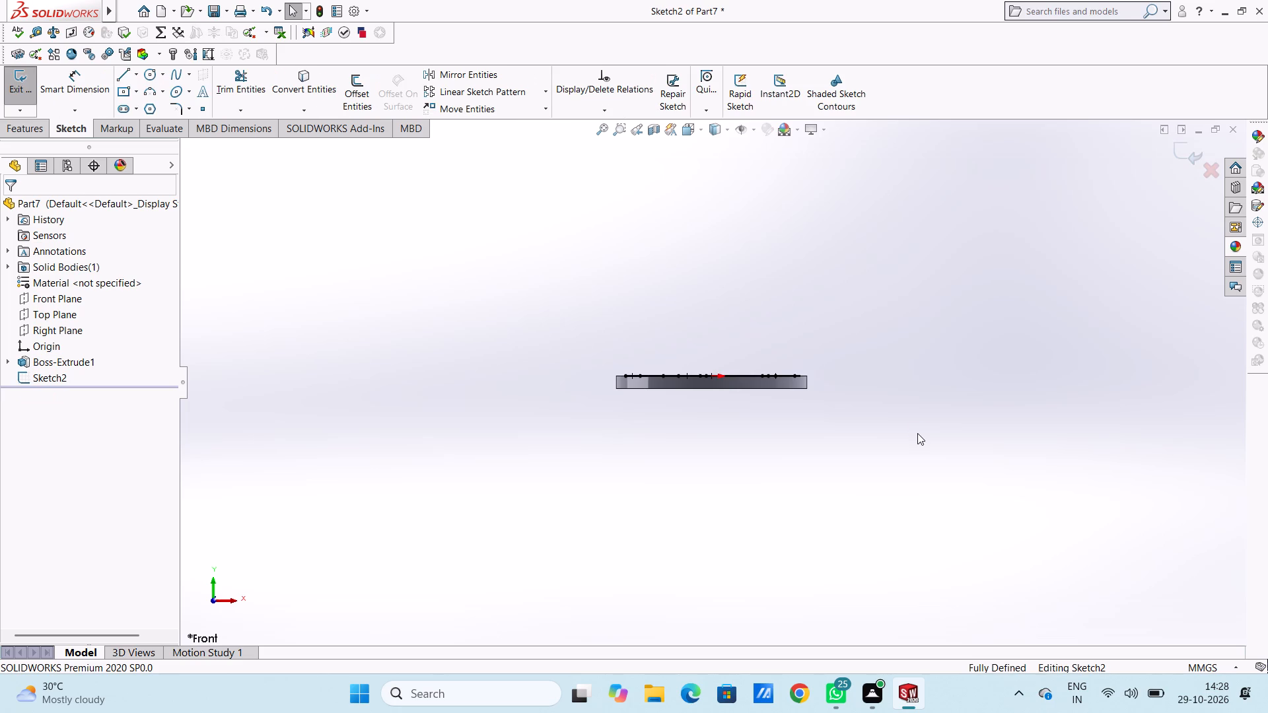
Examine the five-notched profile sketch on the disc's face from the top and from several angles.
{"action": "key", "text": "ctrl+5"}
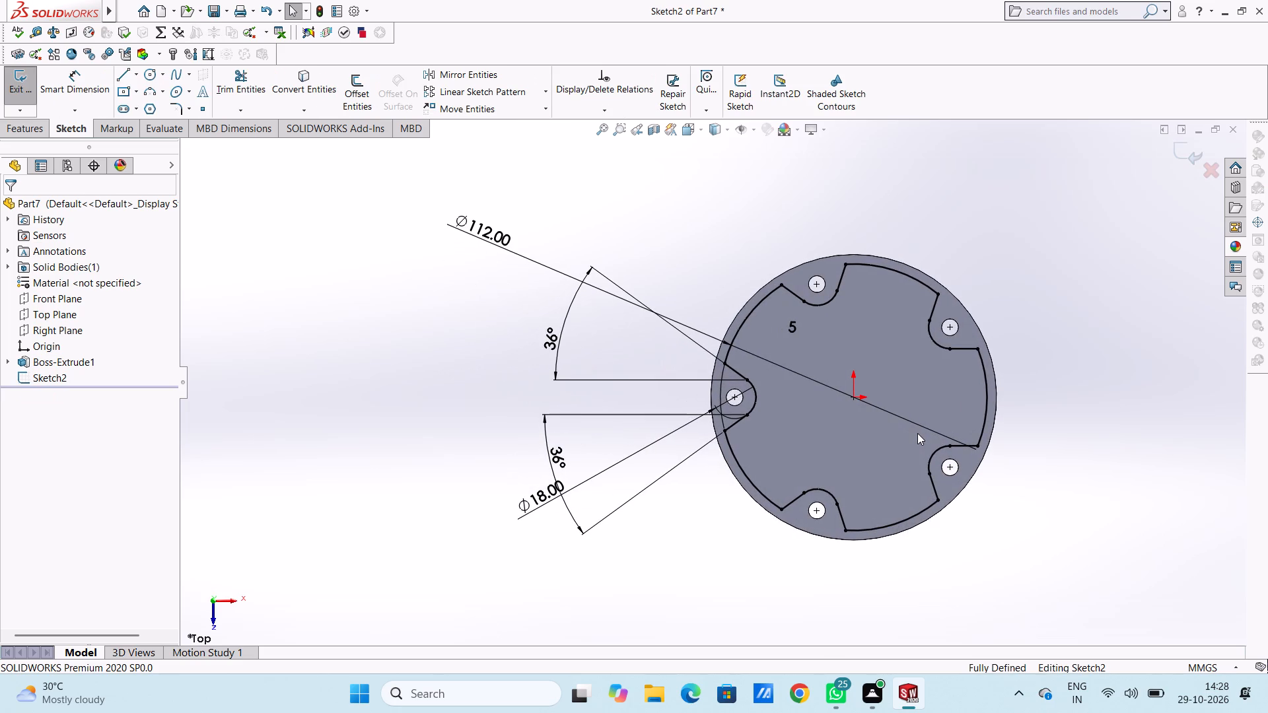
{"action": "scroll", "coordinate": [904, 475], "scroll_direction": "up", "scroll_amount": 1}
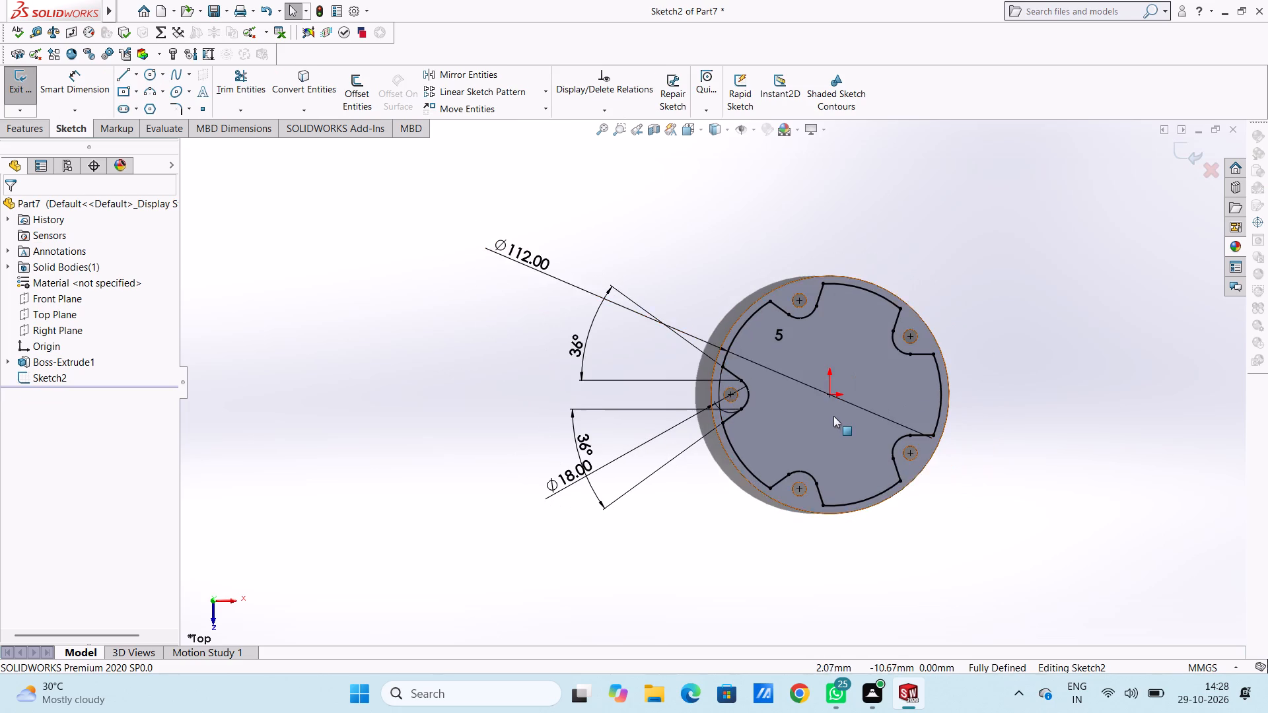
{"action": "scroll", "coordinate": [833, 415], "scroll_direction": "up", "scroll_amount": 2}
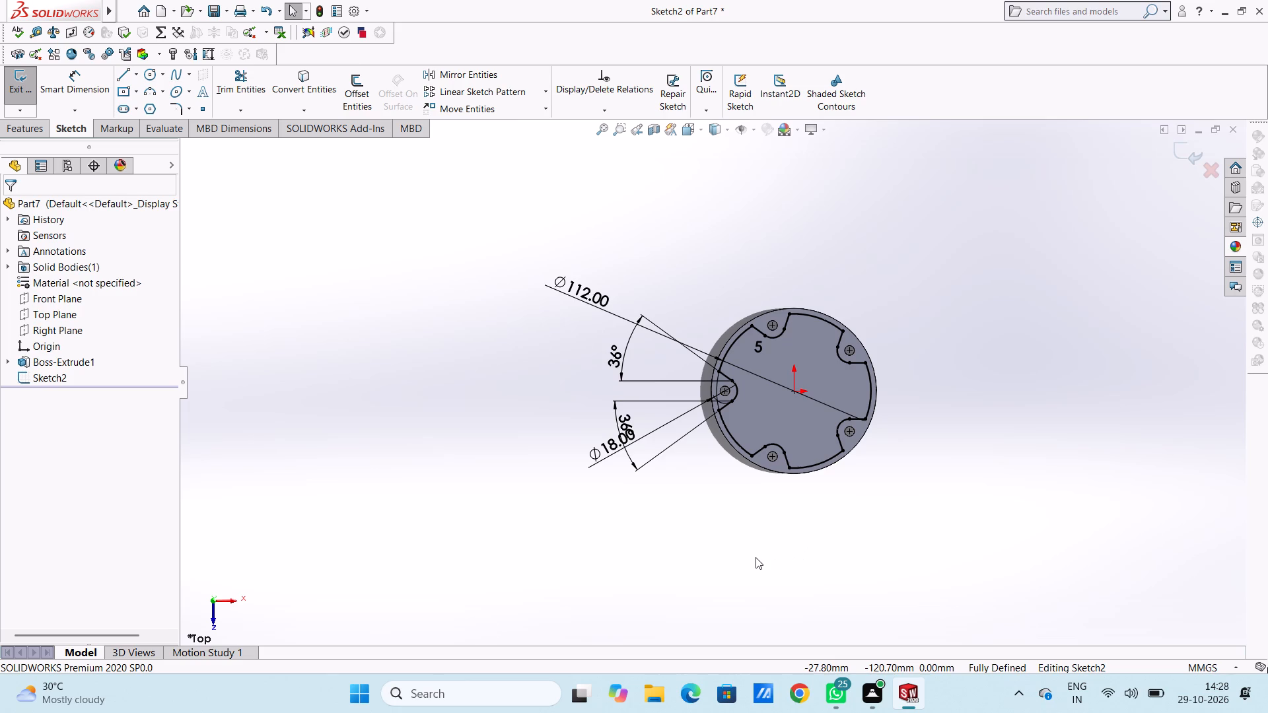
{"action": "middle_click_drag", "start_coordinate": [695, 598], "coordinate": [719, 465]}
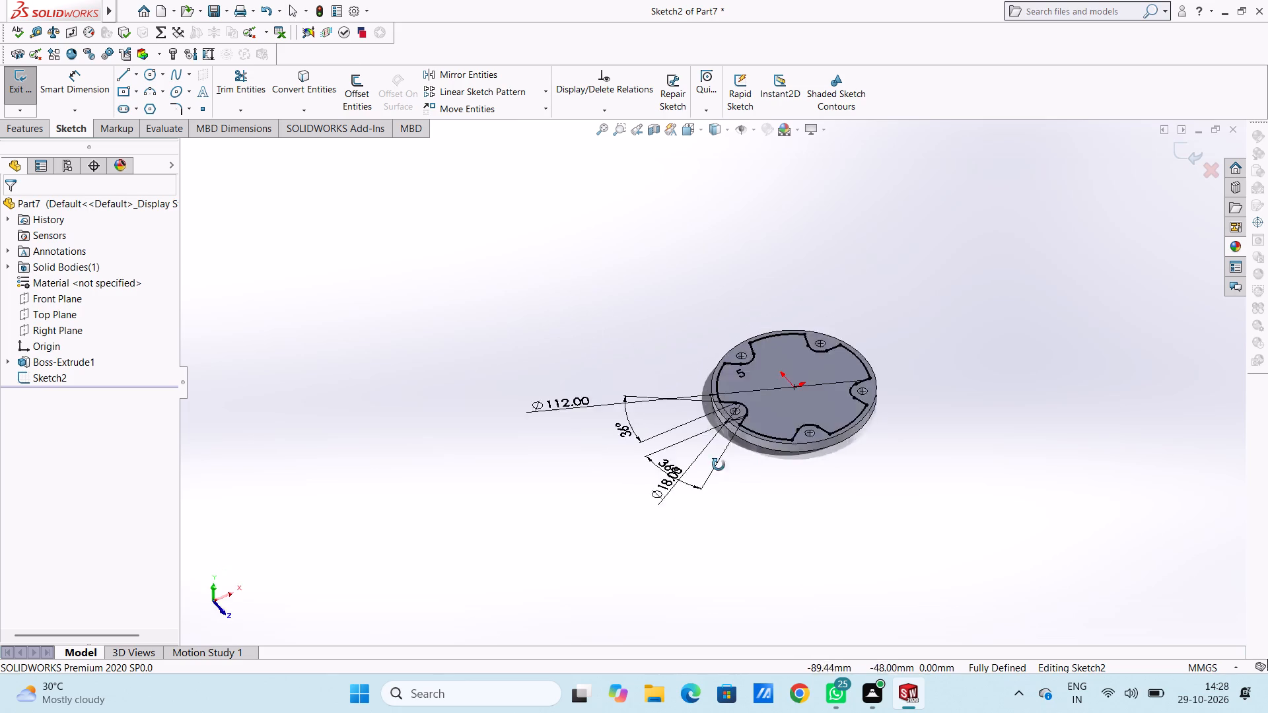
{"action": "middle_click_drag", "start_coordinate": [719, 465], "coordinate": [732, 412]}
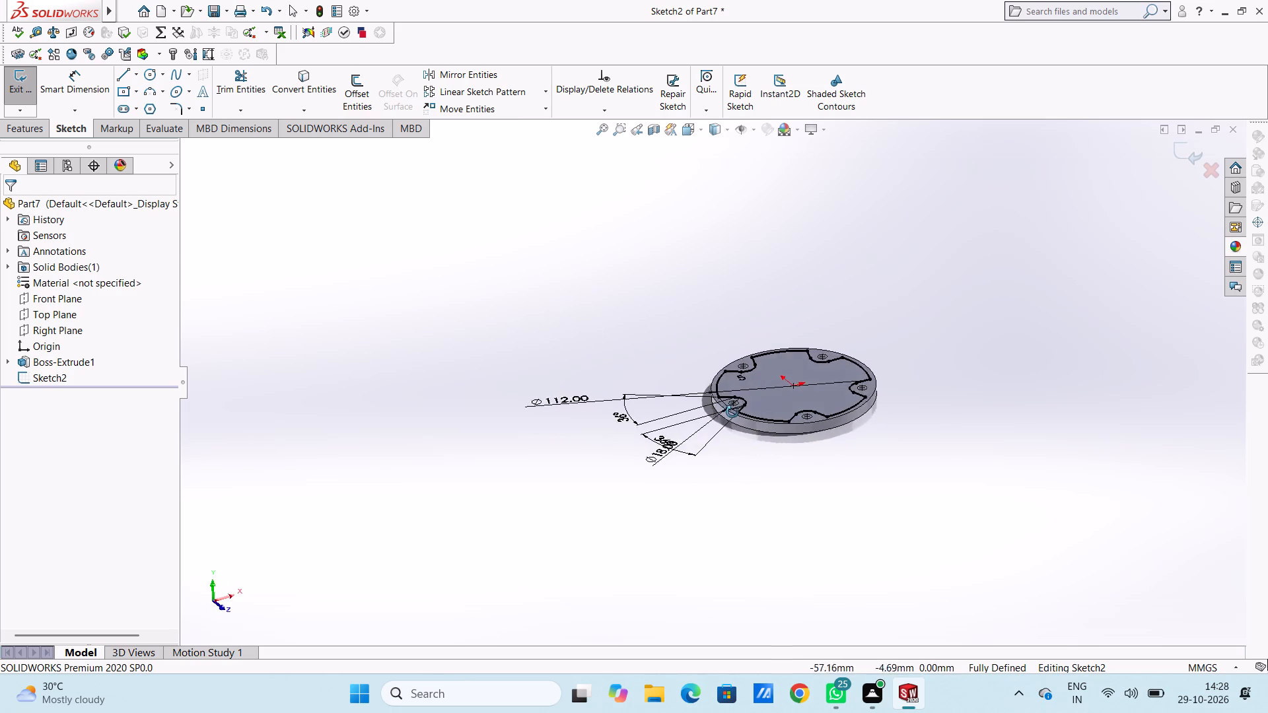
{"action": "middle_click_drag", "start_coordinate": [732, 412], "coordinate": [712, 375]}
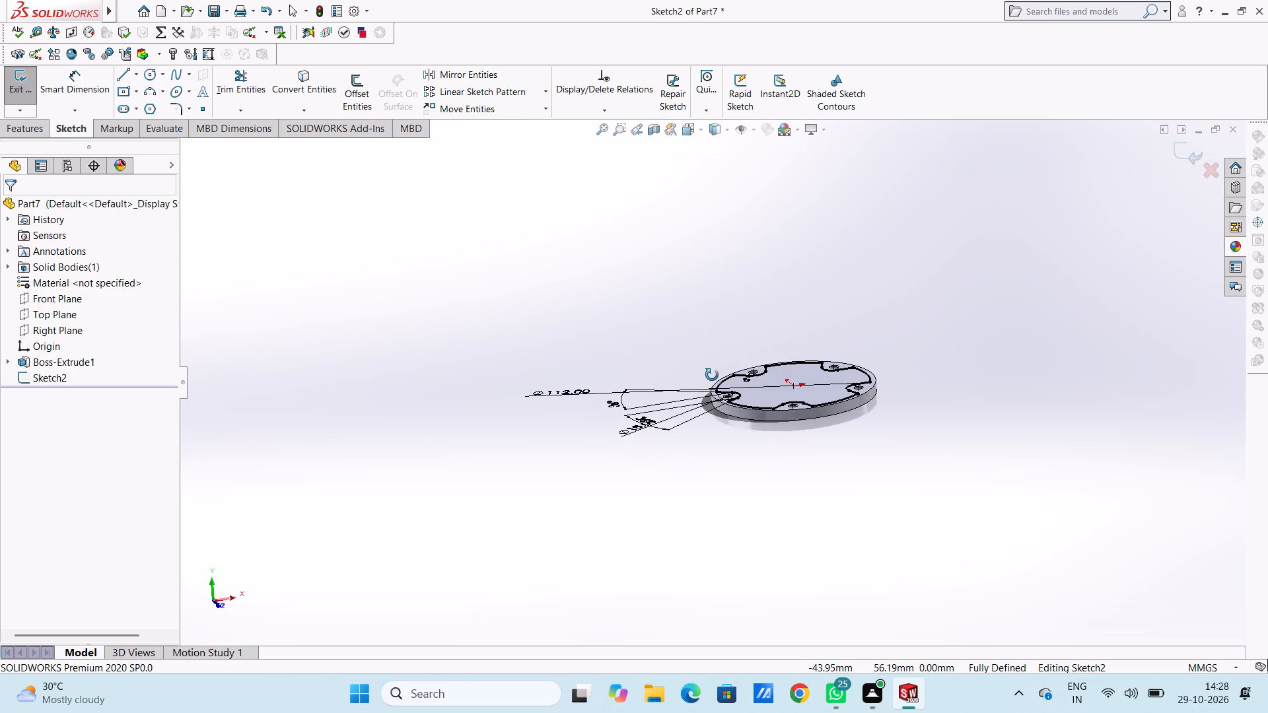
{"action": "middle_click_drag", "start_coordinate": [712, 375], "coordinate": [804, 455]}
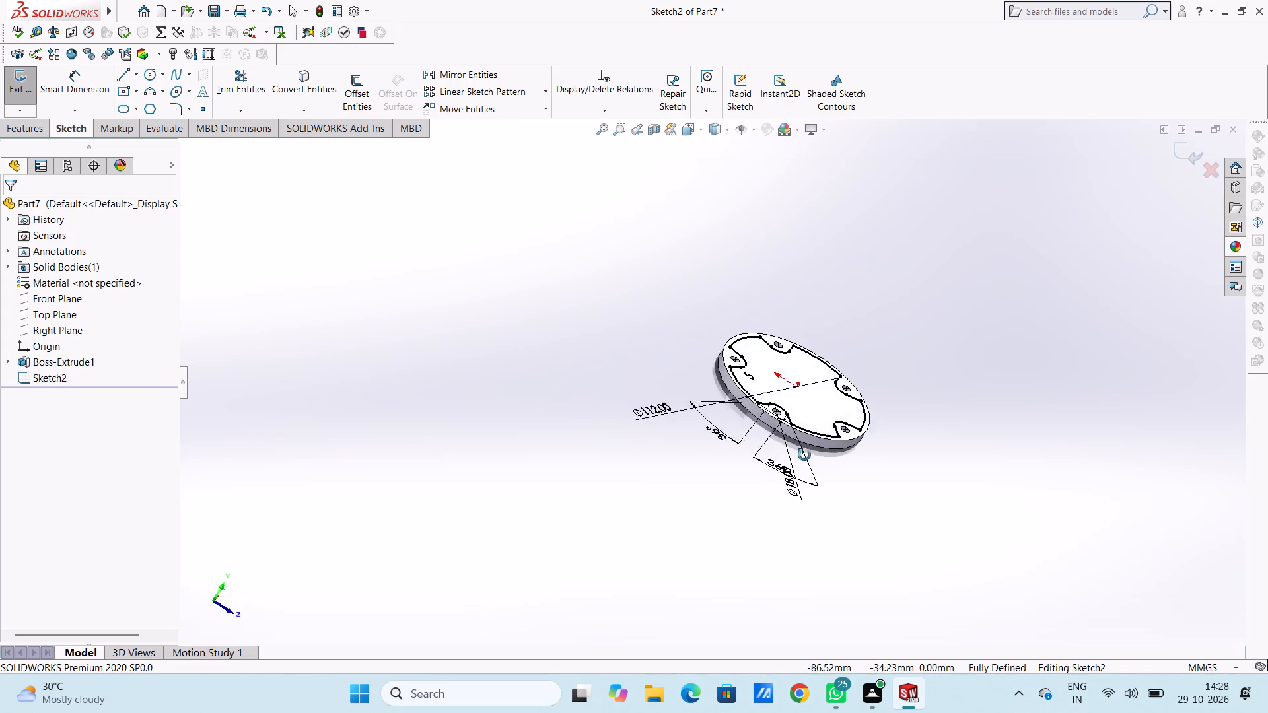
{"action": "middle_click_drag", "start_coordinate": [804, 455], "coordinate": [697, 489]}
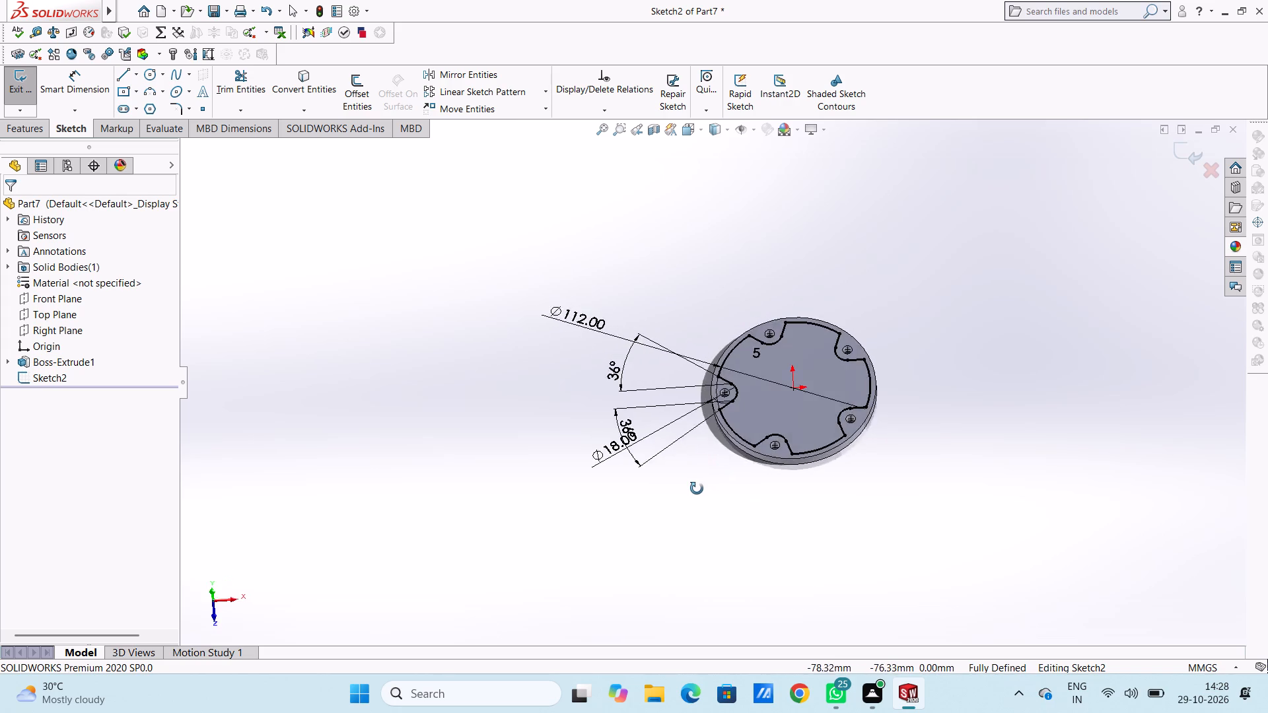
{"action": "middle_click_drag", "start_coordinate": [697, 489], "coordinate": [705, 554]}
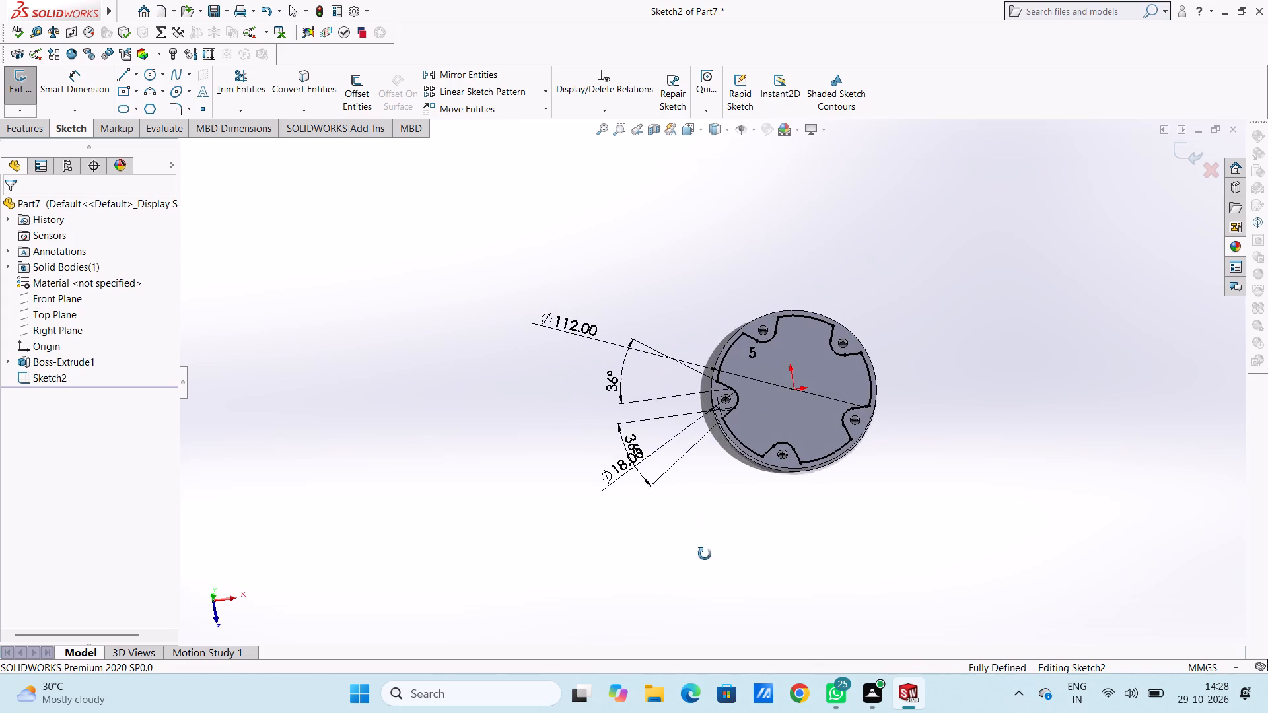
{"action": "middle_click_drag", "start_coordinate": [705, 554], "coordinate": [706, 580]}
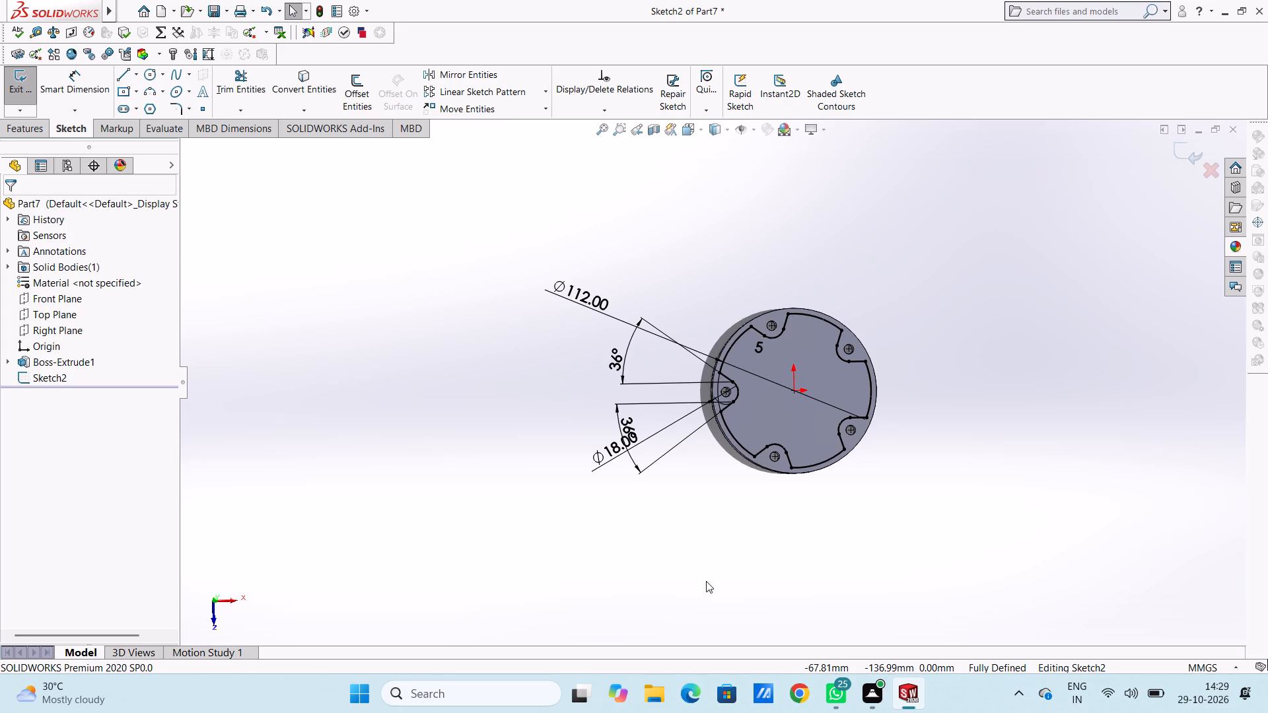
Add a full circle of radius 56 mm centred on the origin to the five-notched profile sketch and exit the sketch.
{"action": "key", "text": "ctrl+5"}
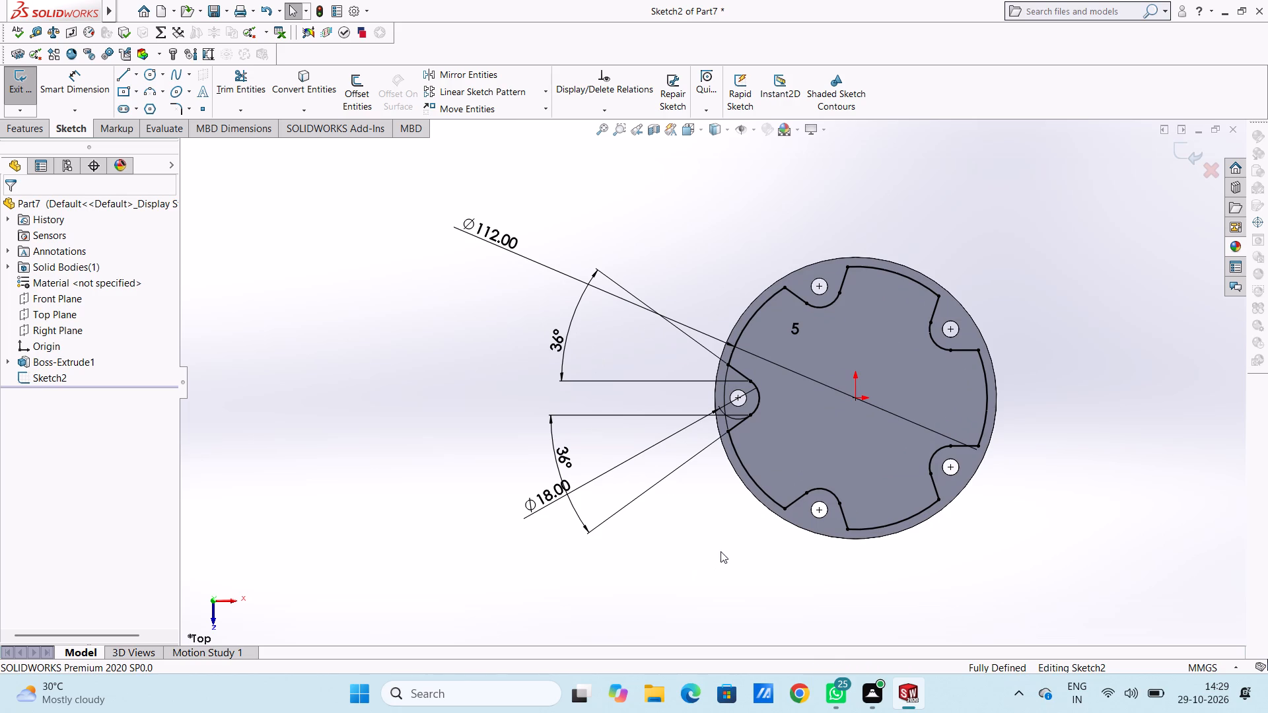
{"action": "scroll", "coordinate": [882, 494], "scroll_direction": "up", "scroll_amount": 3}
{"action": "scroll", "coordinate": [826, 401], "scroll_direction": "down", "scroll_amount": 2}
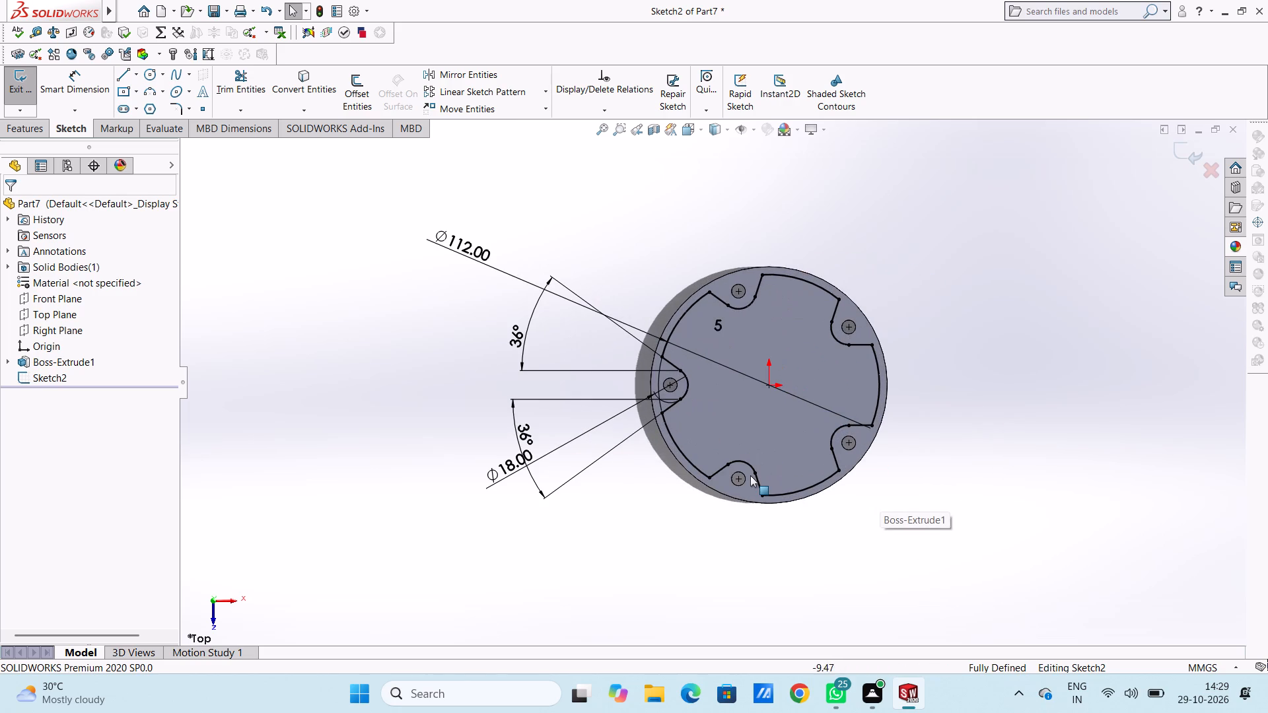
{"action": "left_click", "coordinate": [149, 80]}
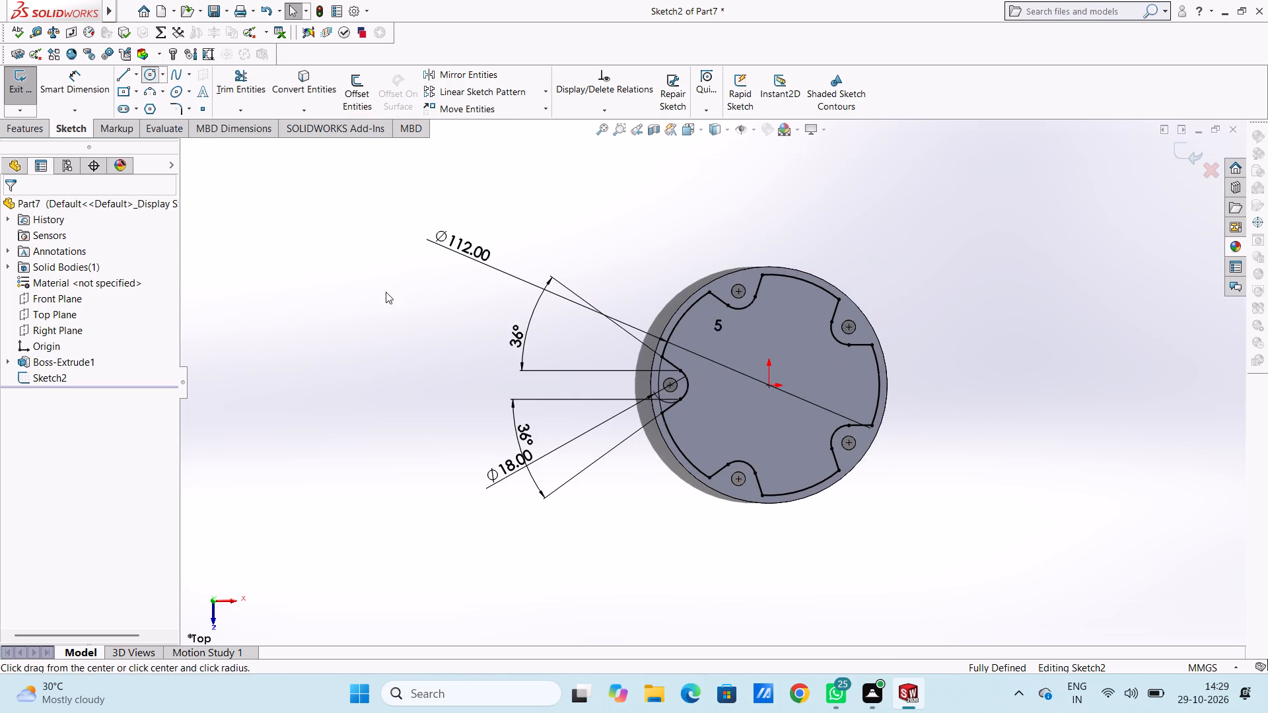
{"action": "left_click", "coordinate": [769, 386]}
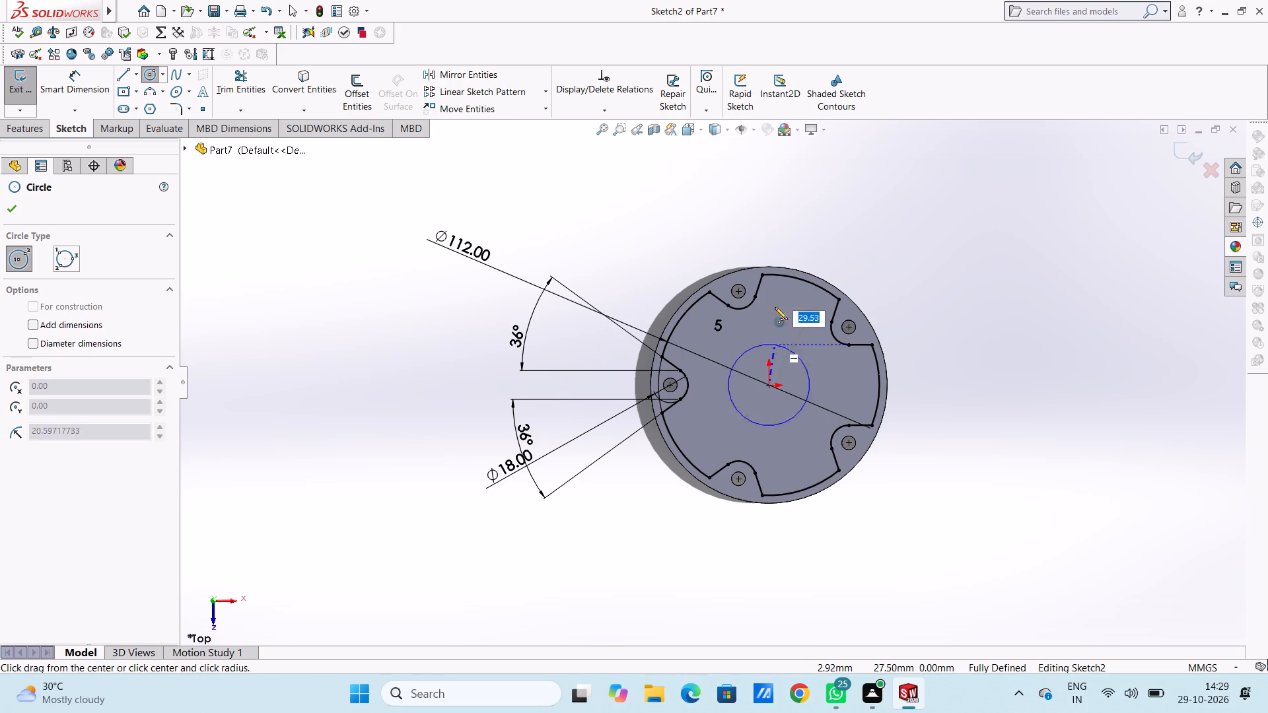
{"action": "left_click", "coordinate": [789, 277]}
{"action": "right_click", "coordinate": [771, 206]}
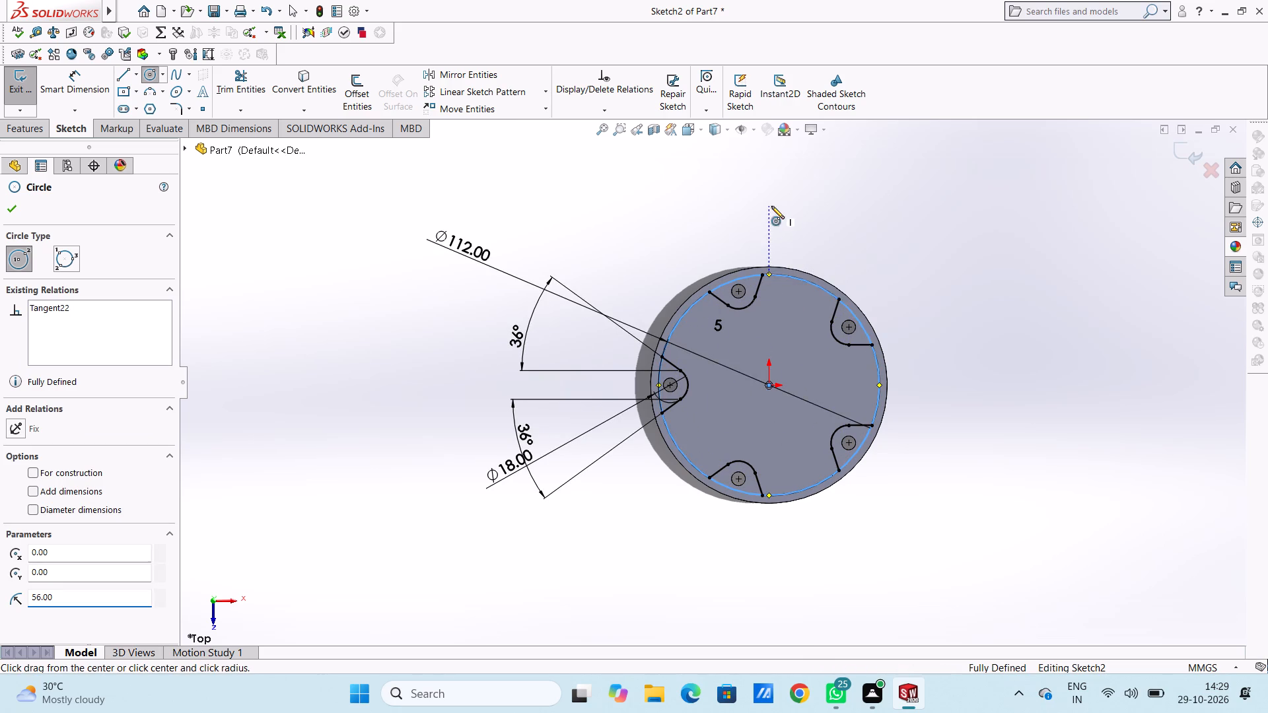
{"action": "left_click", "coordinate": [796, 218]}
{"action": "left_click", "coordinate": [696, 230]}
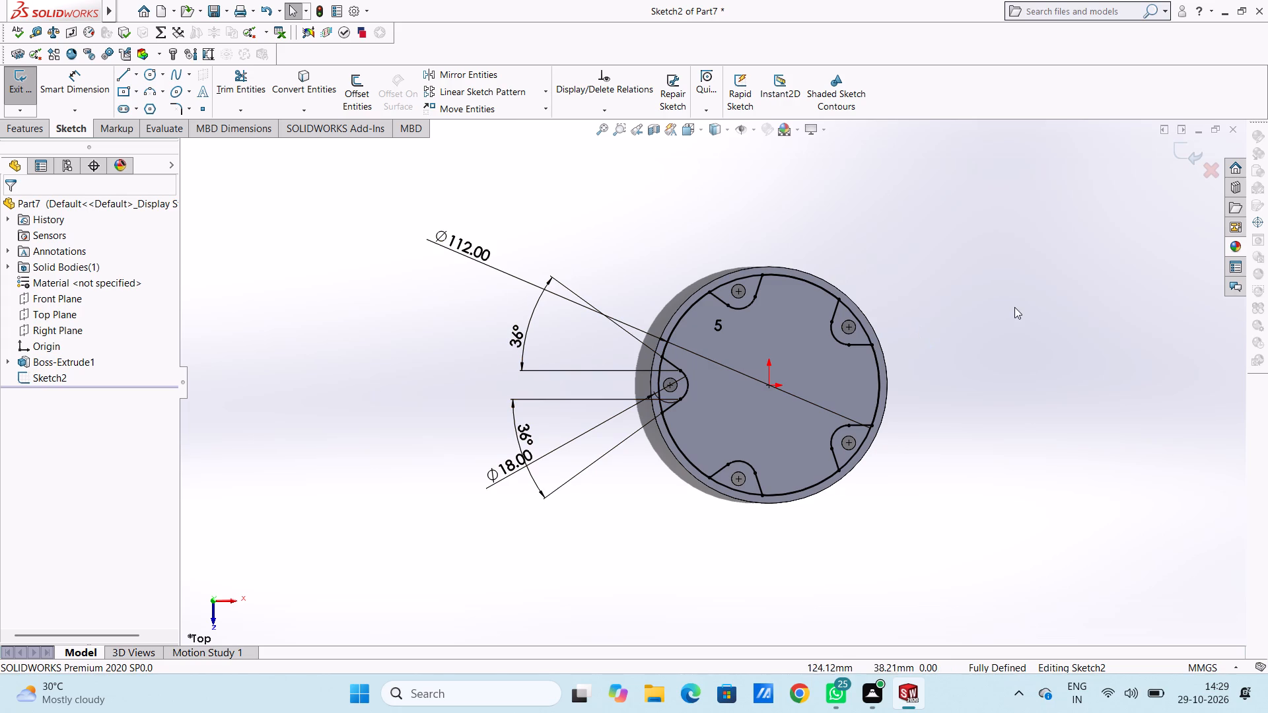
{"action": "left_click", "coordinate": [1174, 162]}
{"action": "left_click", "coordinate": [1178, 154]}
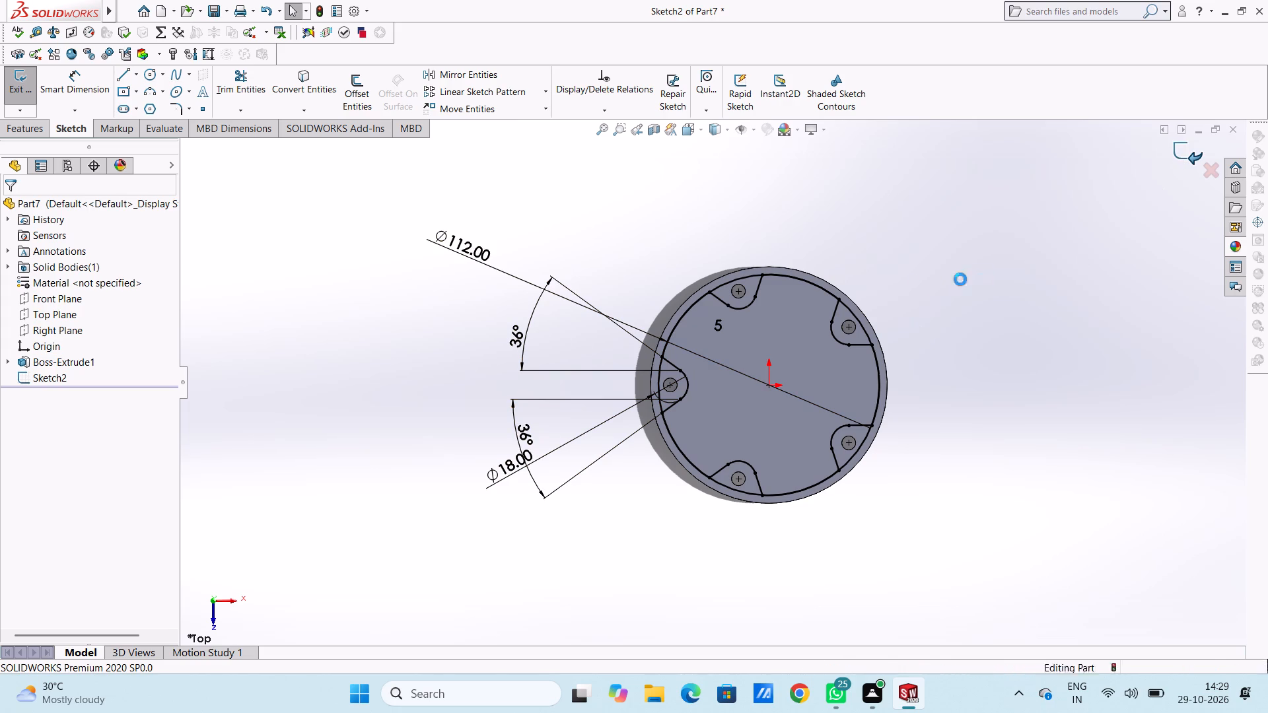
Create a reference plane offset 80 mm above the Top Plane.
{"action": "left_click", "coordinate": [652, 76]}
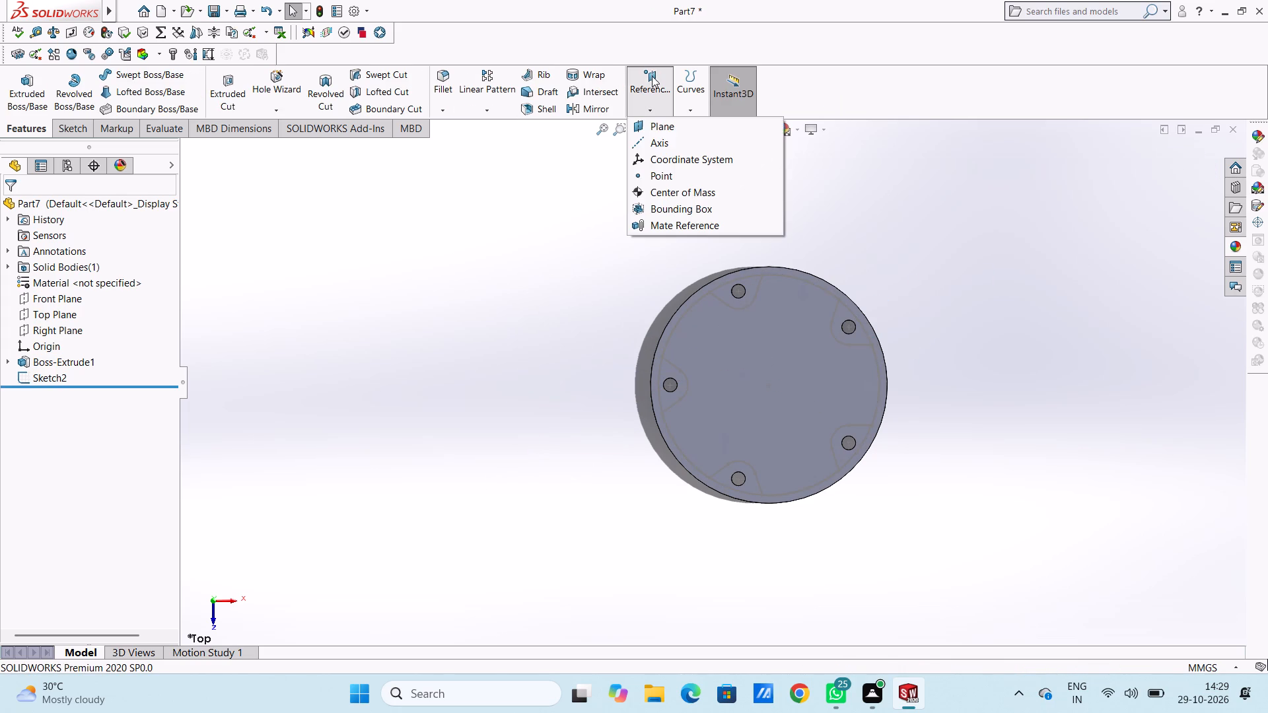
{"action": "left_click", "coordinate": [668, 127]}
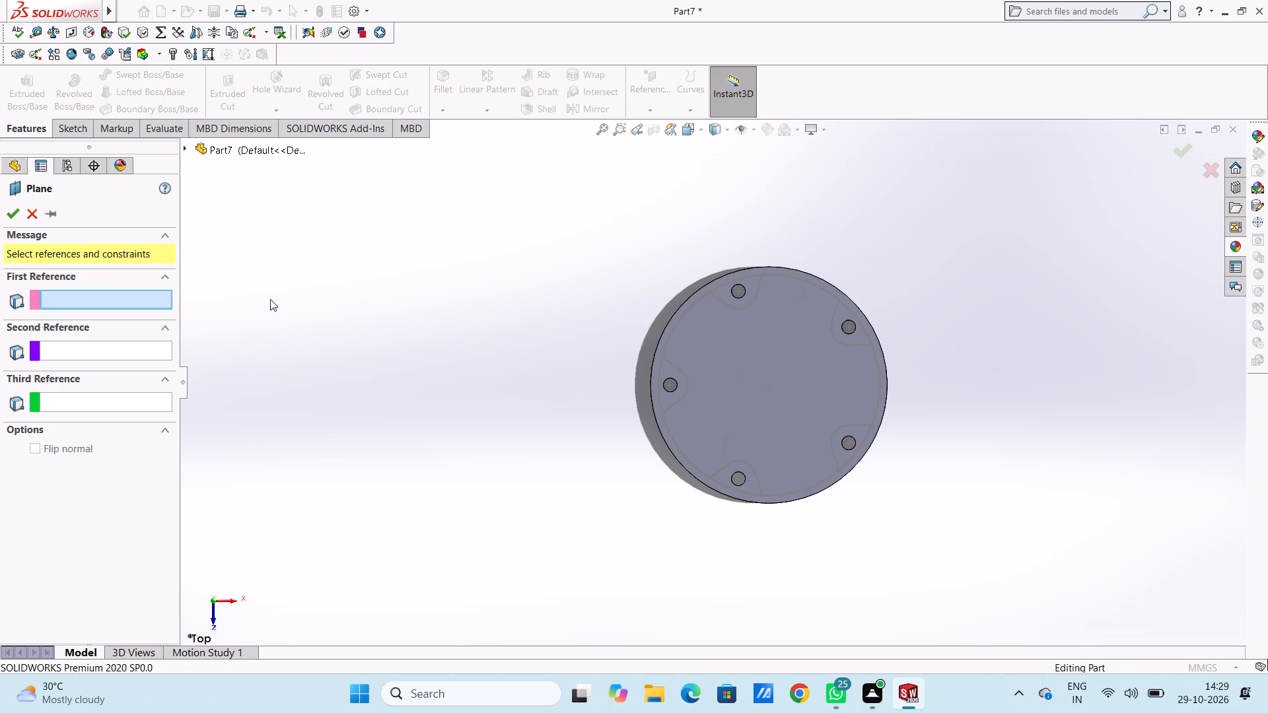
{"action": "left_click", "coordinate": [244, 149]}
{"action": "left_click", "coordinate": [261, 259]}
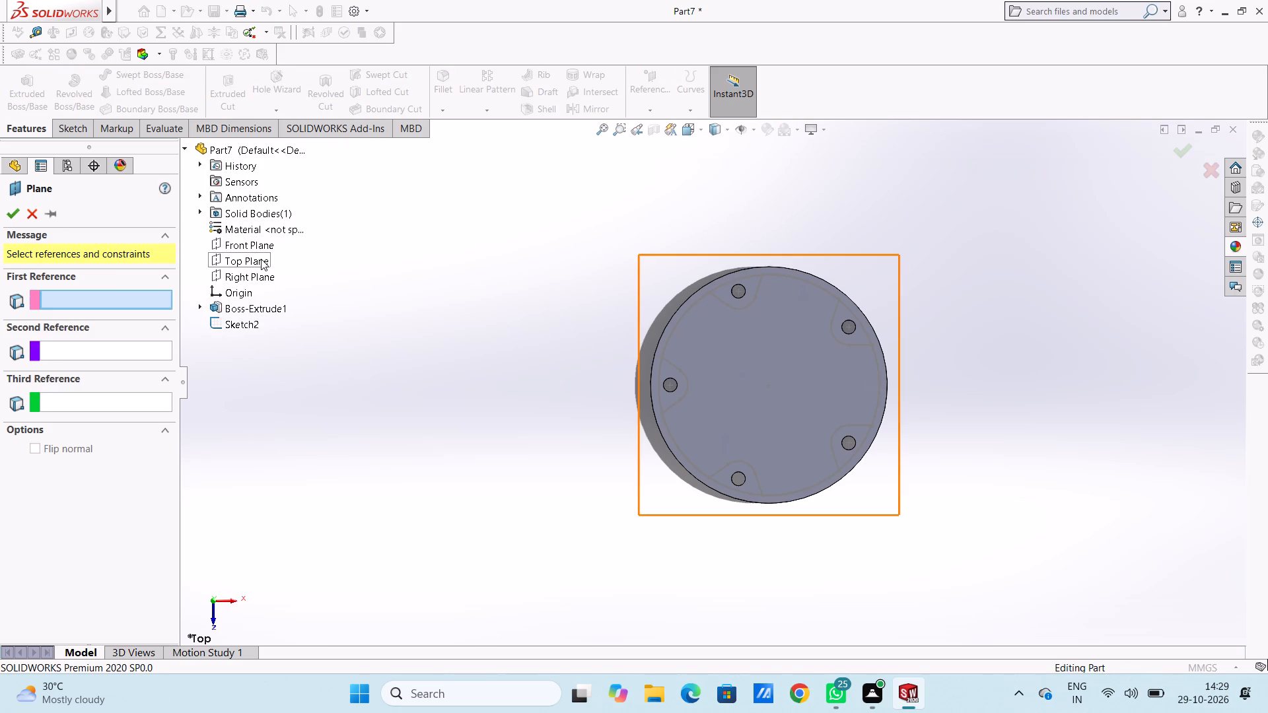
{"action": "left_click", "coordinate": [14, 209]}
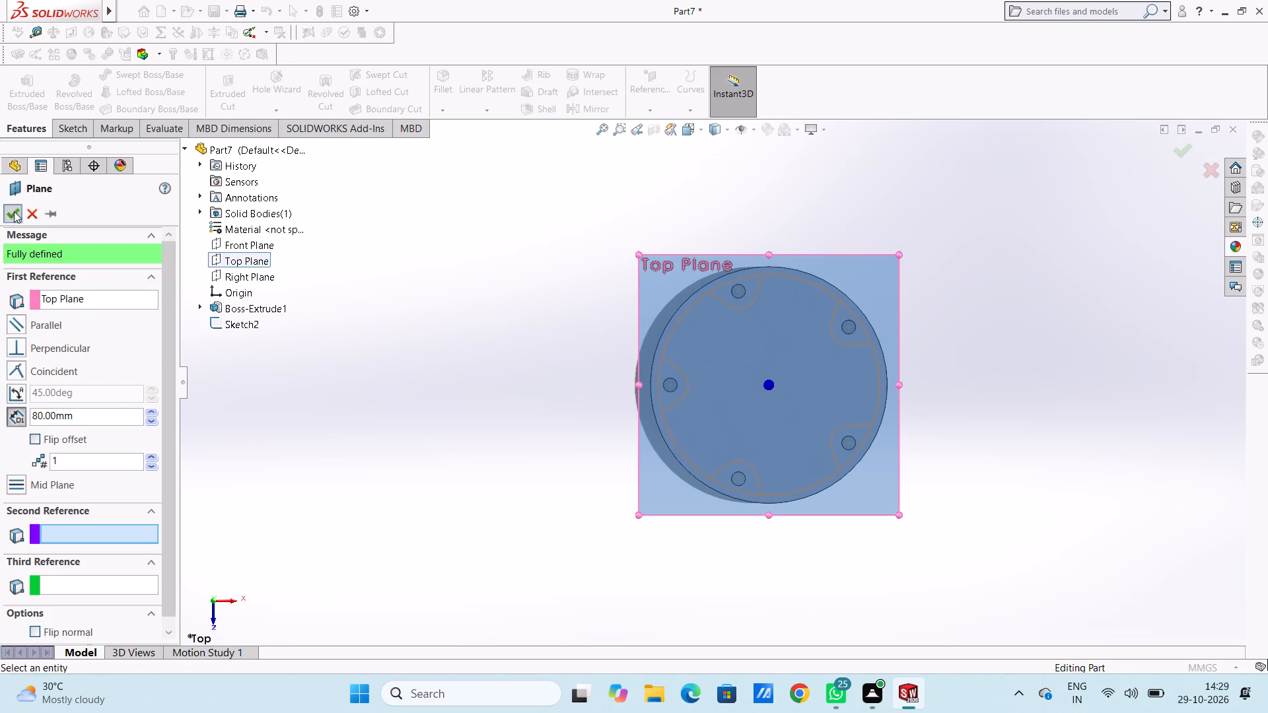
{"action": "left_click", "coordinate": [473, 467]}
{"action": "middle_click_drag", "start_coordinate": [502, 510], "coordinate": [505, 290]}
{"action": "middle_click_drag", "start_coordinate": [543, 453], "coordinate": [582, 321]}
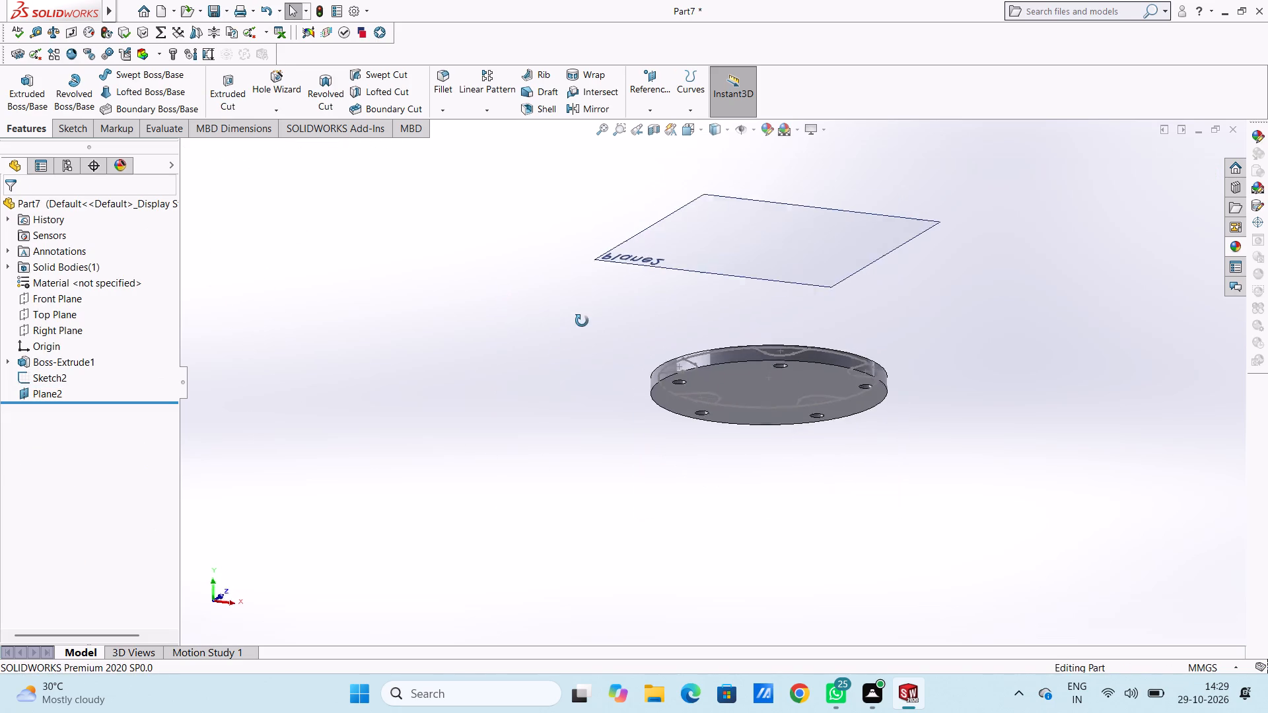
Sketch a circle of radius 23 mm centred on the origin on the reference plane 80 mm above the disc's base.
{"action": "middle_click_drag", "start_coordinate": [582, 321], "coordinate": [557, 481]}
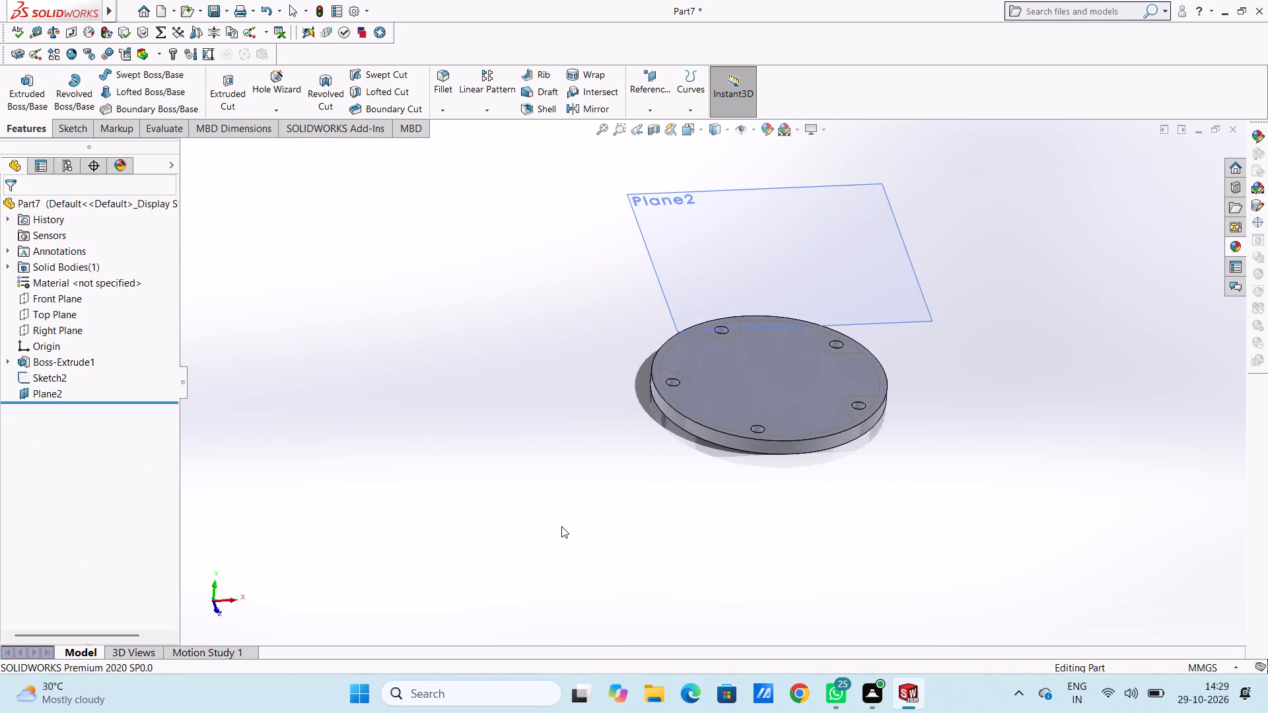
{"action": "key", "text": "ctrl+5"}
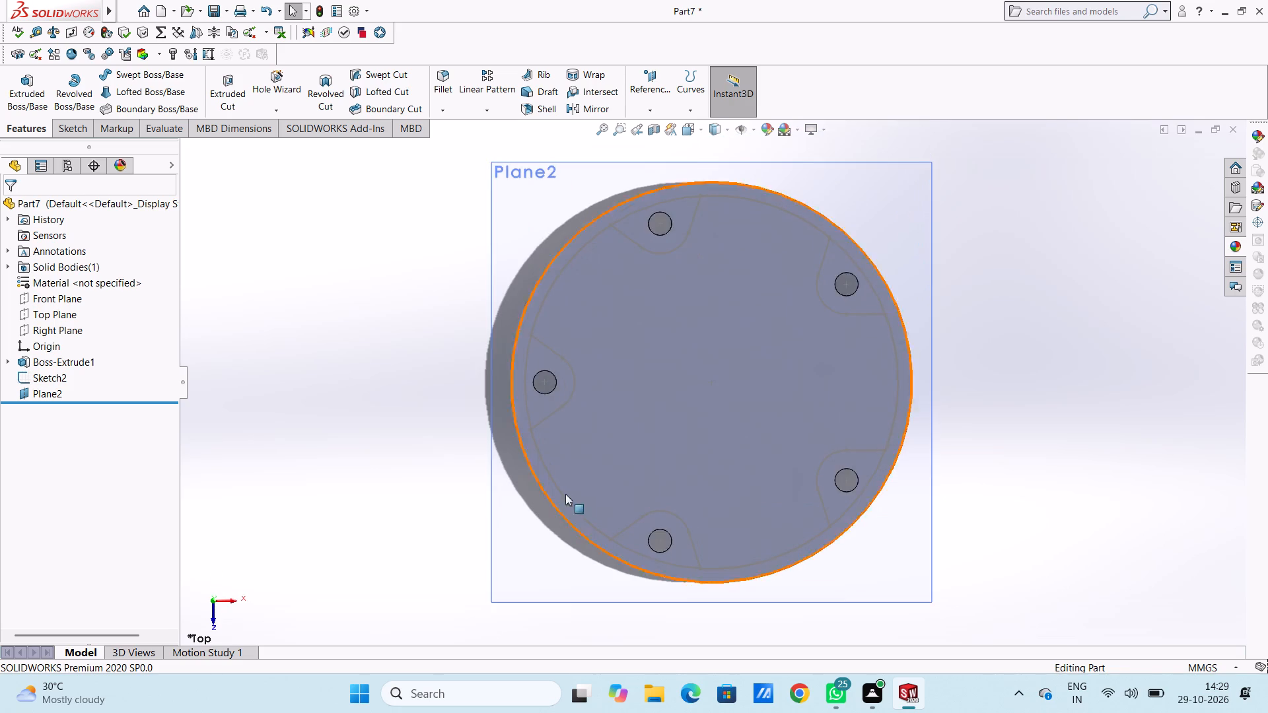
{"action": "left_click", "coordinate": [525, 230]}
{"action": "left_click", "coordinate": [582, 197]}
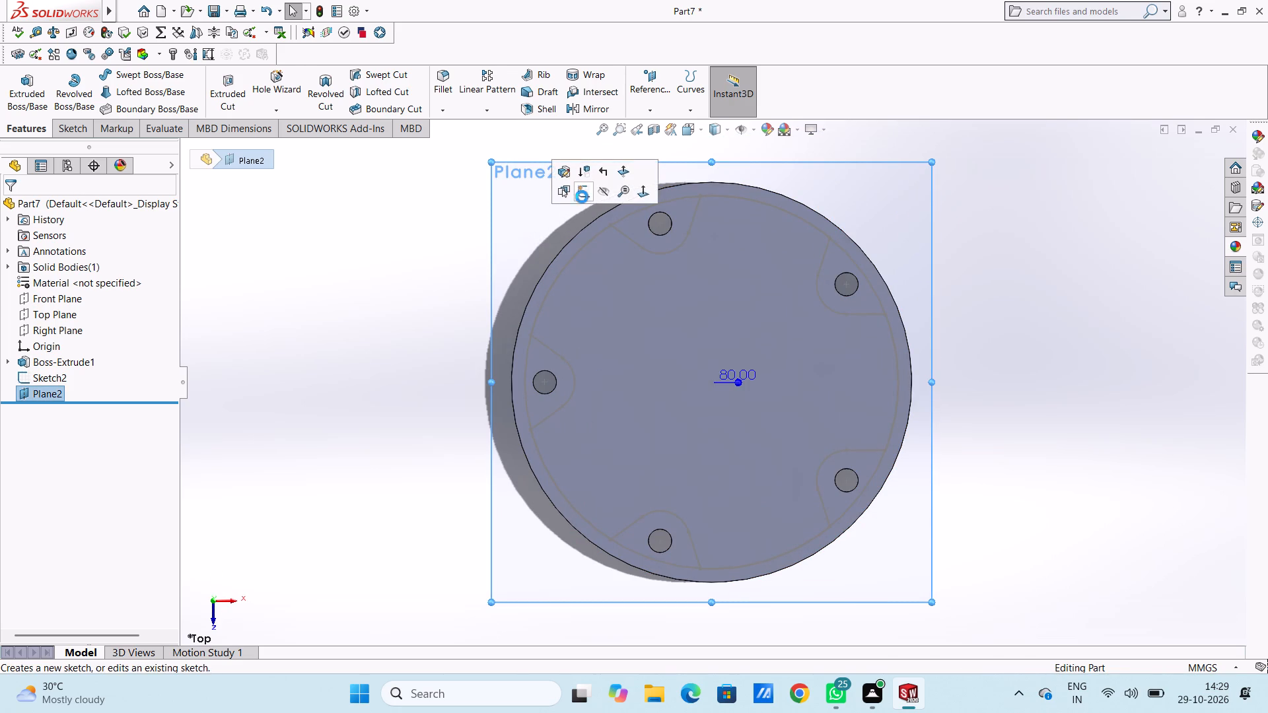
{"action": "left_click", "coordinate": [379, 281]}
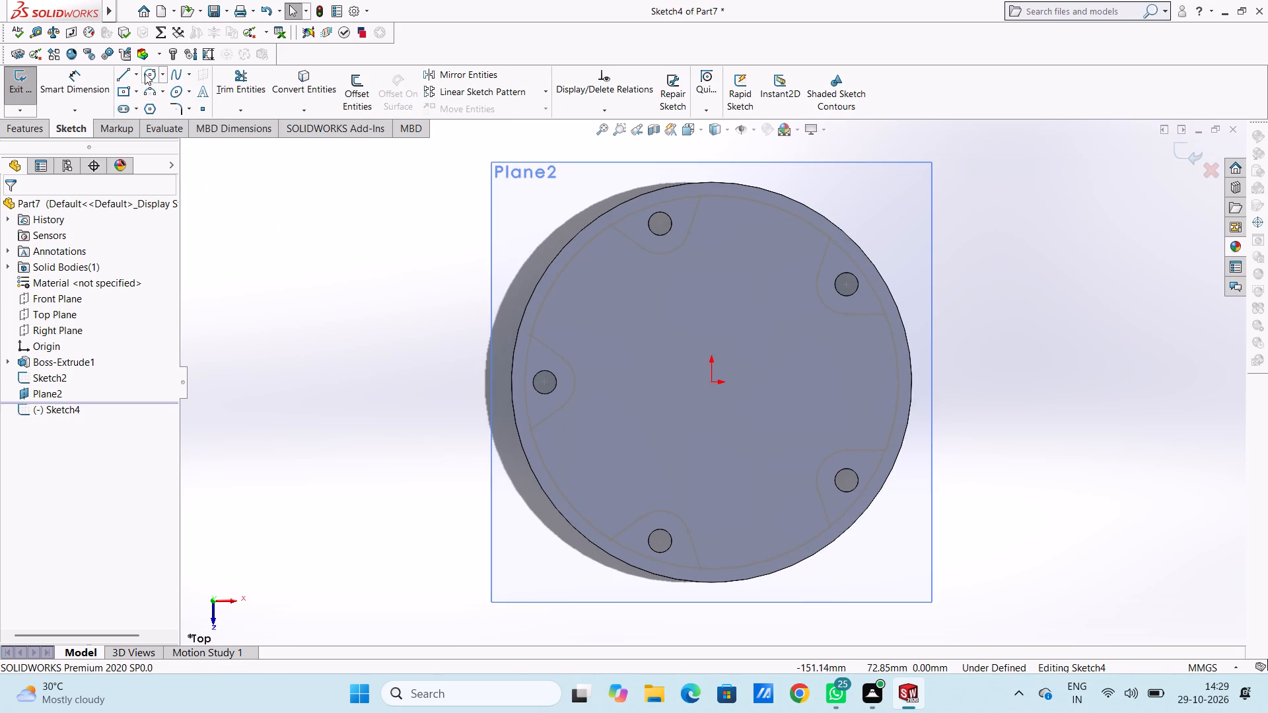
{"action": "left_click", "coordinate": [145, 73]}
{"action": "left_click", "coordinate": [709, 383]}
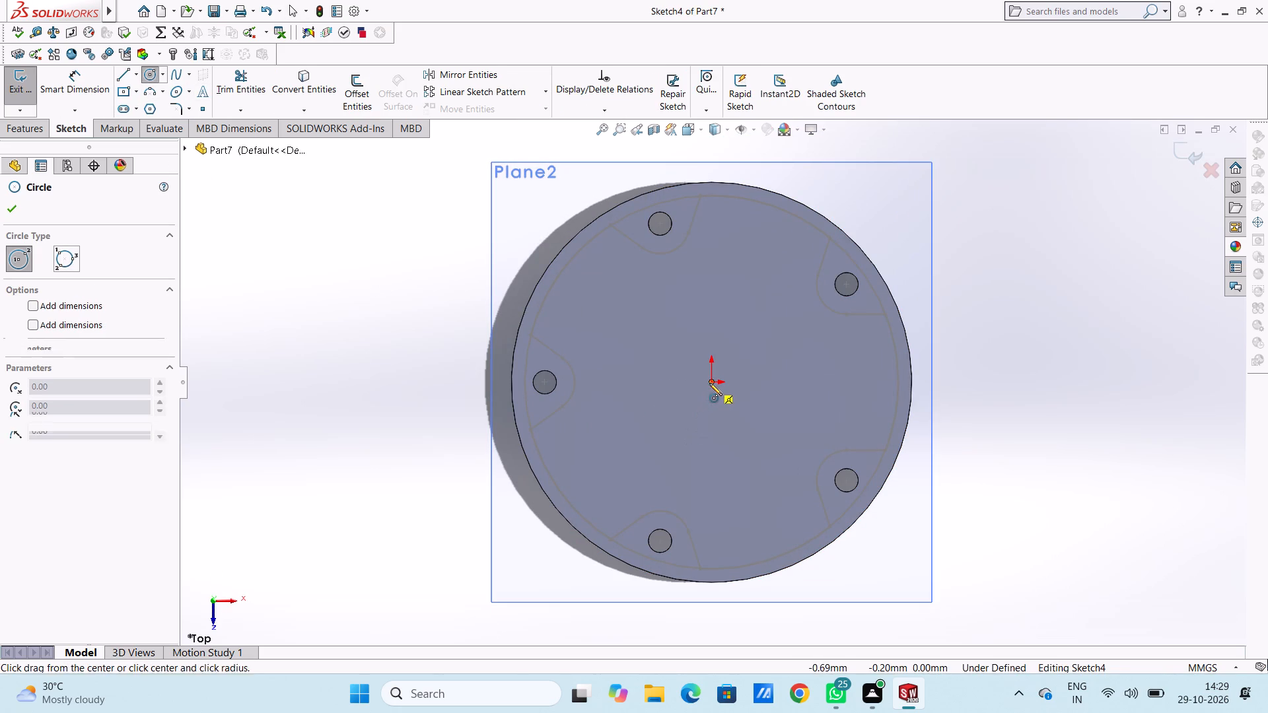
{"action": "type", "text": "23"}
{"action": "key", "text": "Return"}
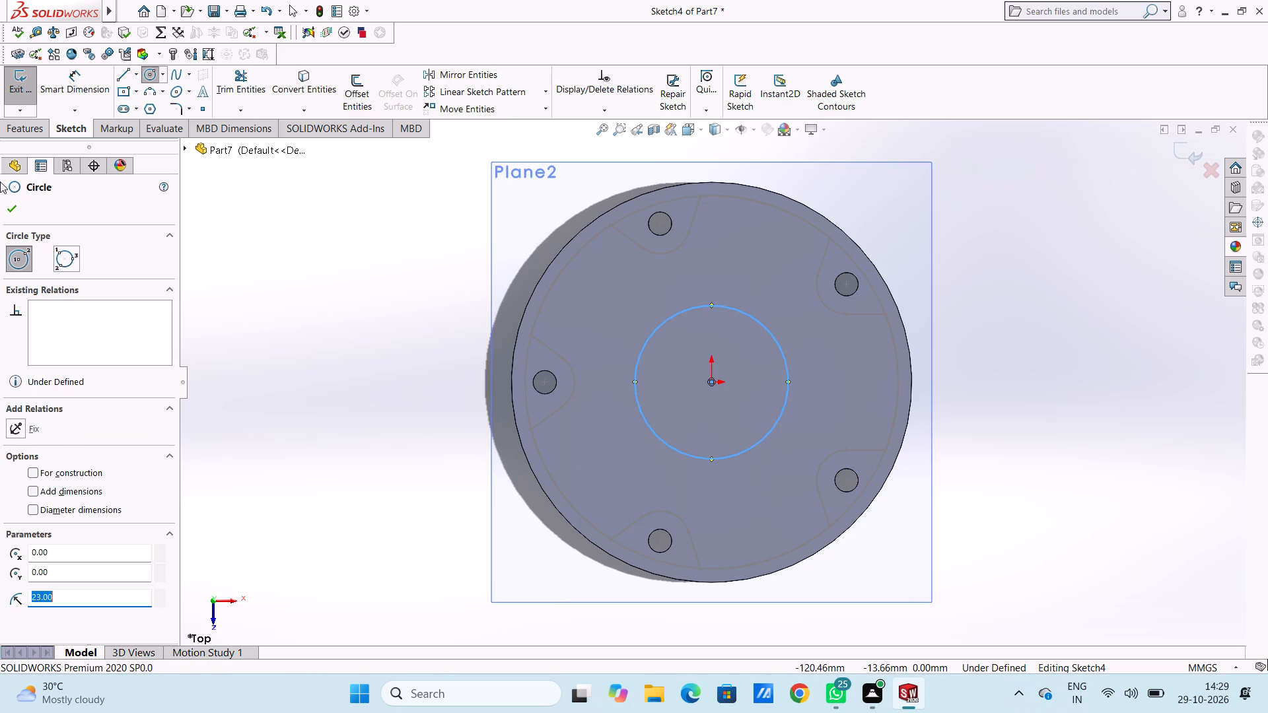
{"action": "left_click", "coordinate": [17, 207]}
{"action": "left_click", "coordinate": [221, 289]}
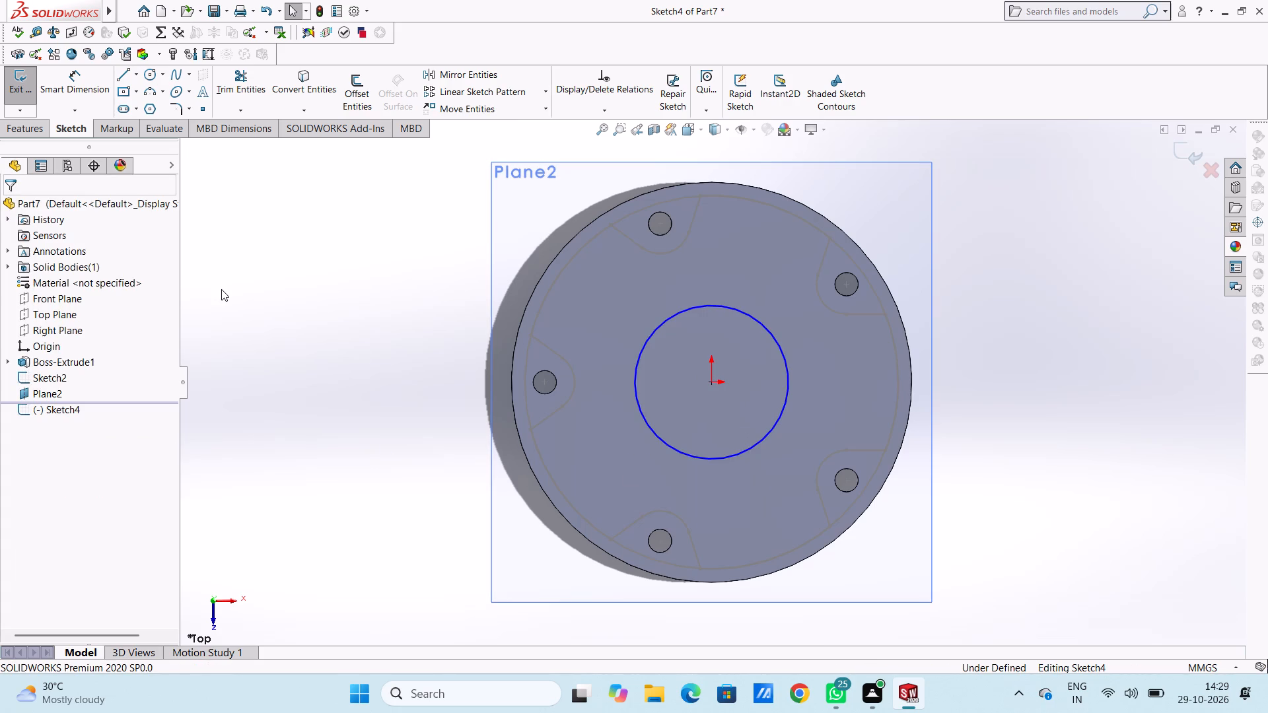
Dimension the circle's diameter at 46 mm and exit the sketch.
{"action": "left_click", "coordinate": [92, 87]}
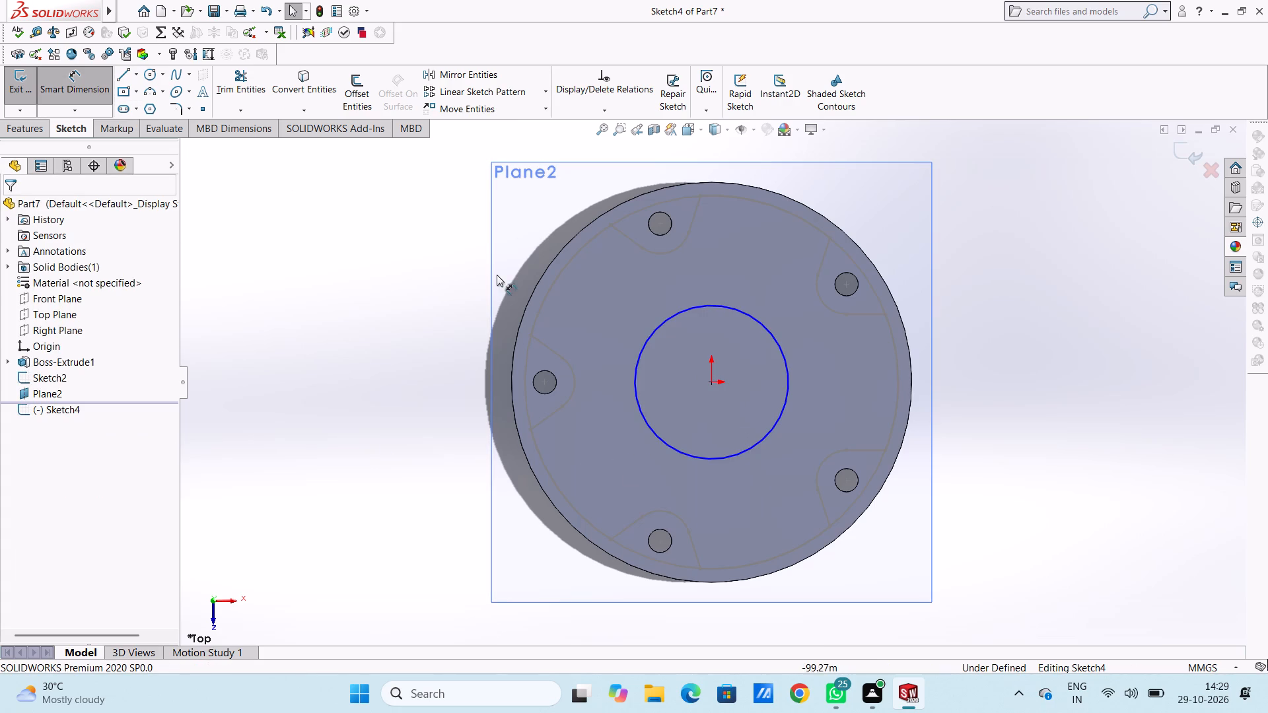
{"action": "left_click", "coordinate": [643, 351]}
{"action": "scroll", "coordinate": [428, 290], "scroll_direction": "up", "scroll_amount": 2}
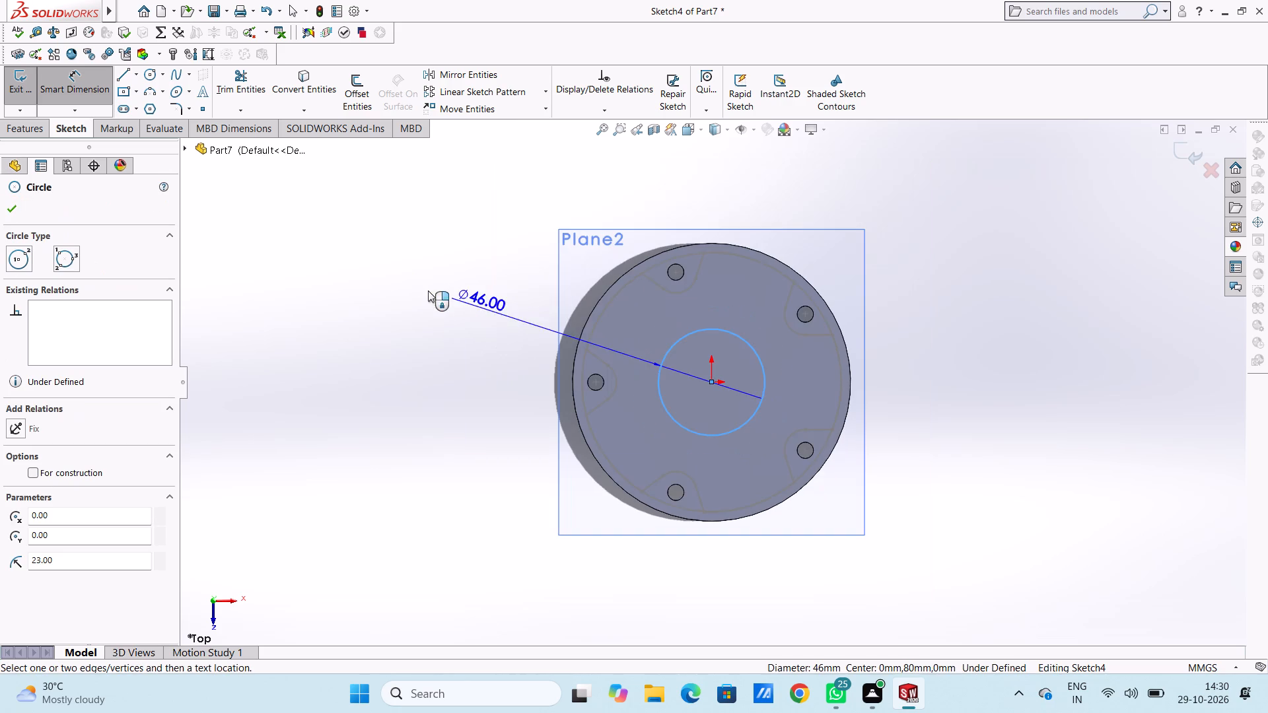
{"action": "left_click", "coordinate": [442, 243]}
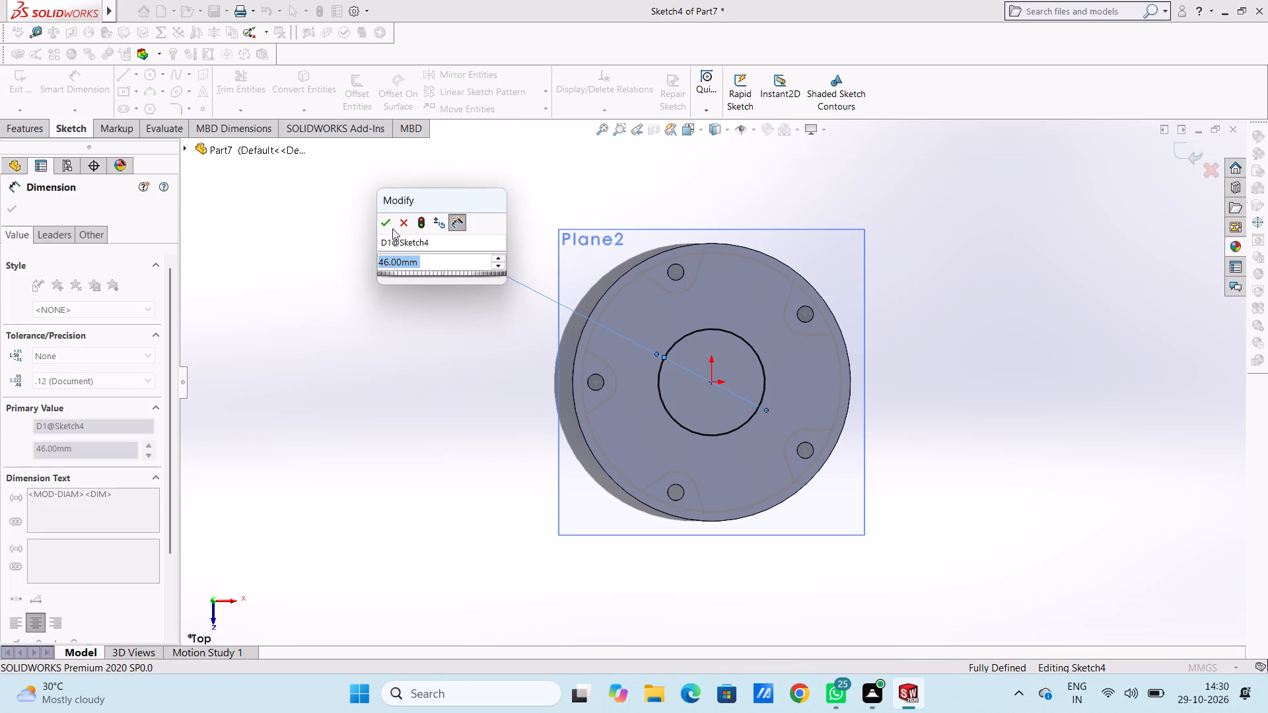
{"action": "left_click", "coordinate": [388, 223]}
{"action": "left_click", "coordinate": [386, 298]}
{"action": "middle_click_drag", "start_coordinate": [437, 509], "coordinate": [450, 331]}
{"action": "left_click", "coordinate": [81, 81]}
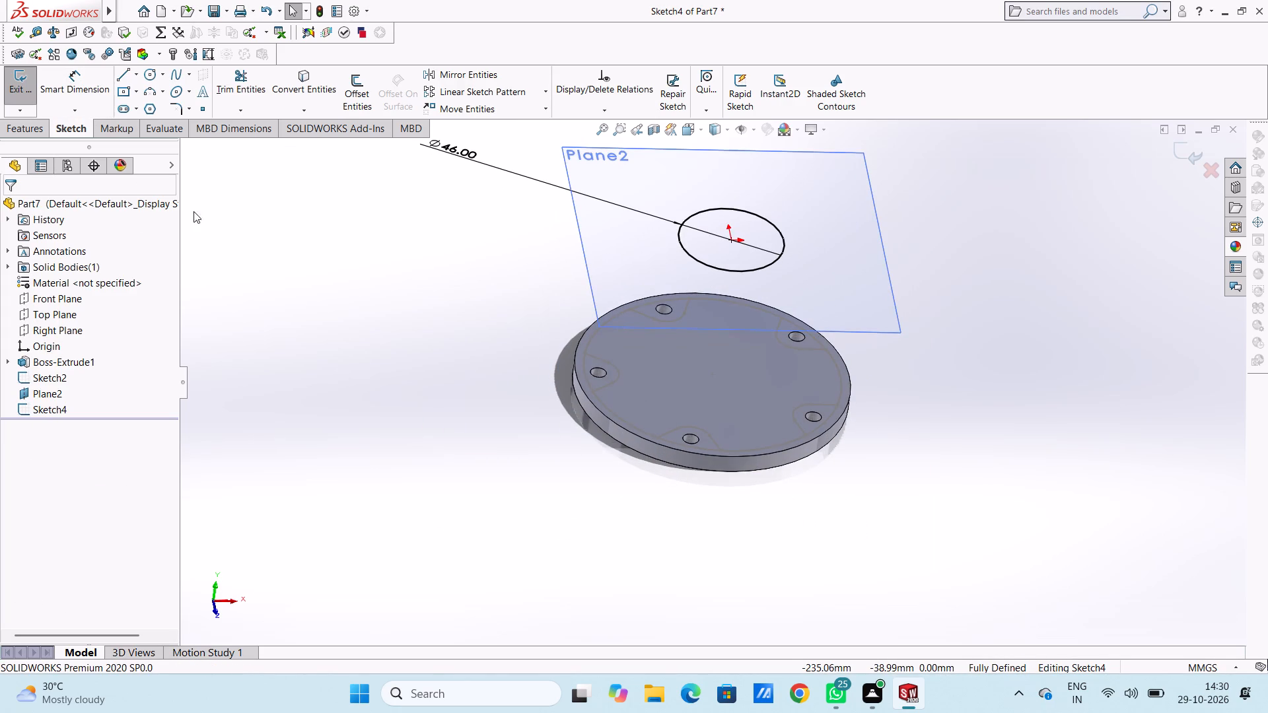
{"action": "left_click", "coordinate": [1178, 153]}
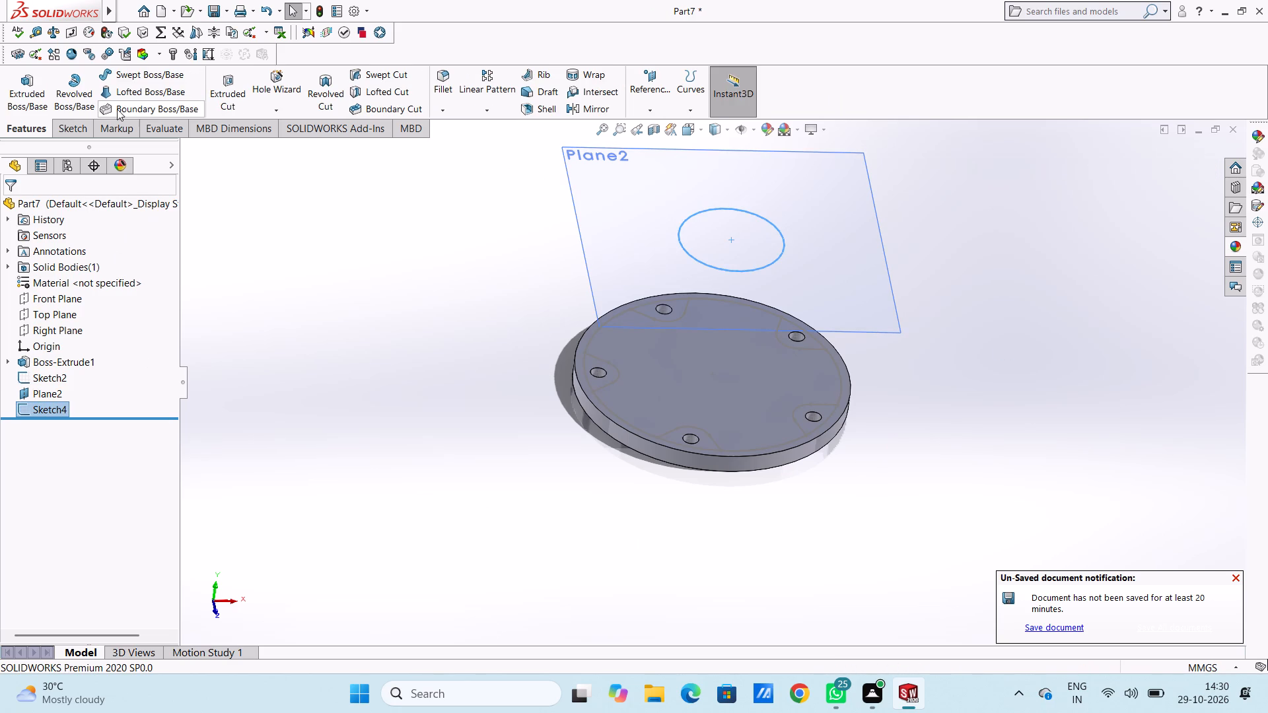
Loft a solid between the 46 mm circle and the full 112 mm circle of the notched sketch on the disc.
{"action": "left_click", "coordinate": [101, 94]}
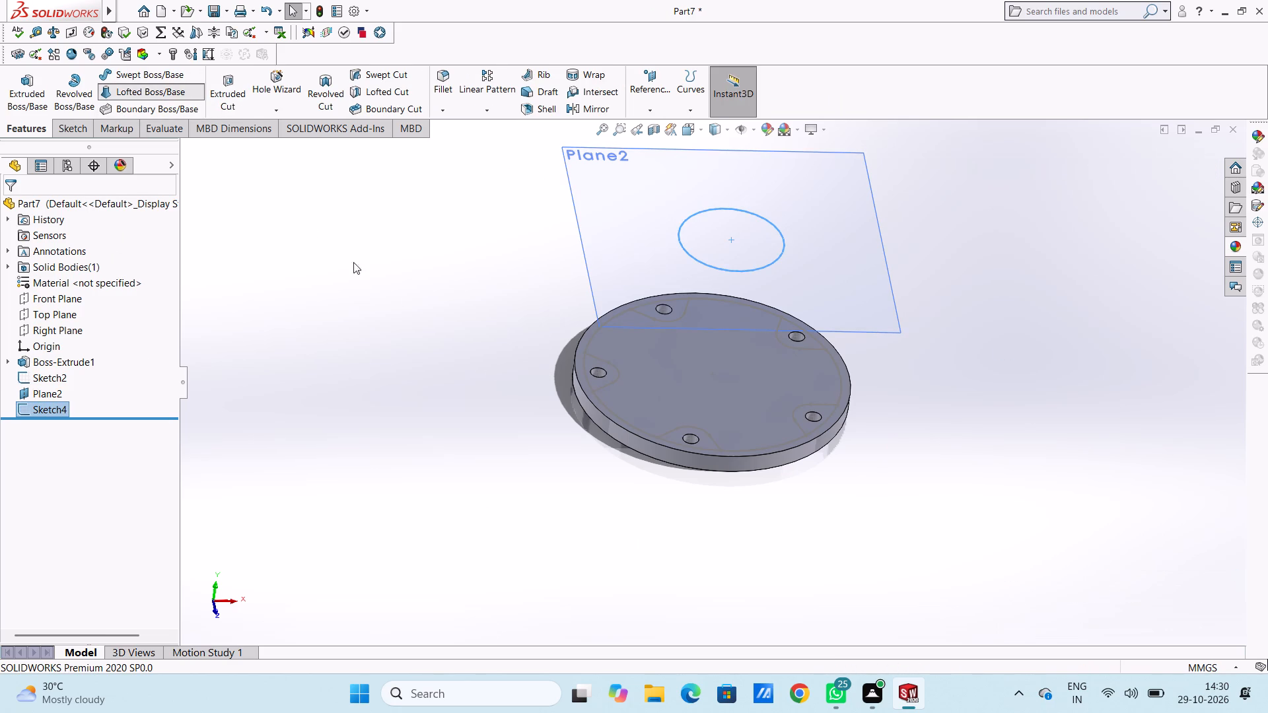
{"action": "left_click", "coordinate": [590, 385]}
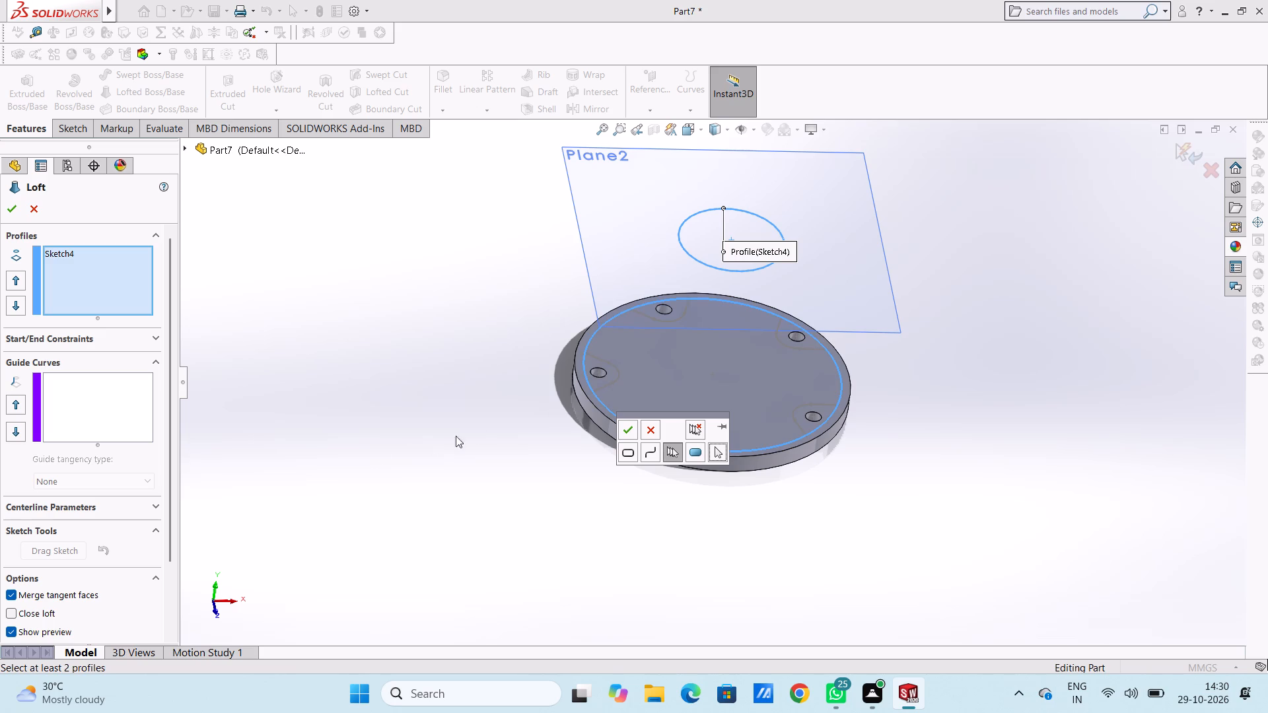
{"action": "left_click", "coordinate": [619, 428]}
{"action": "left_click", "coordinate": [12, 211]}
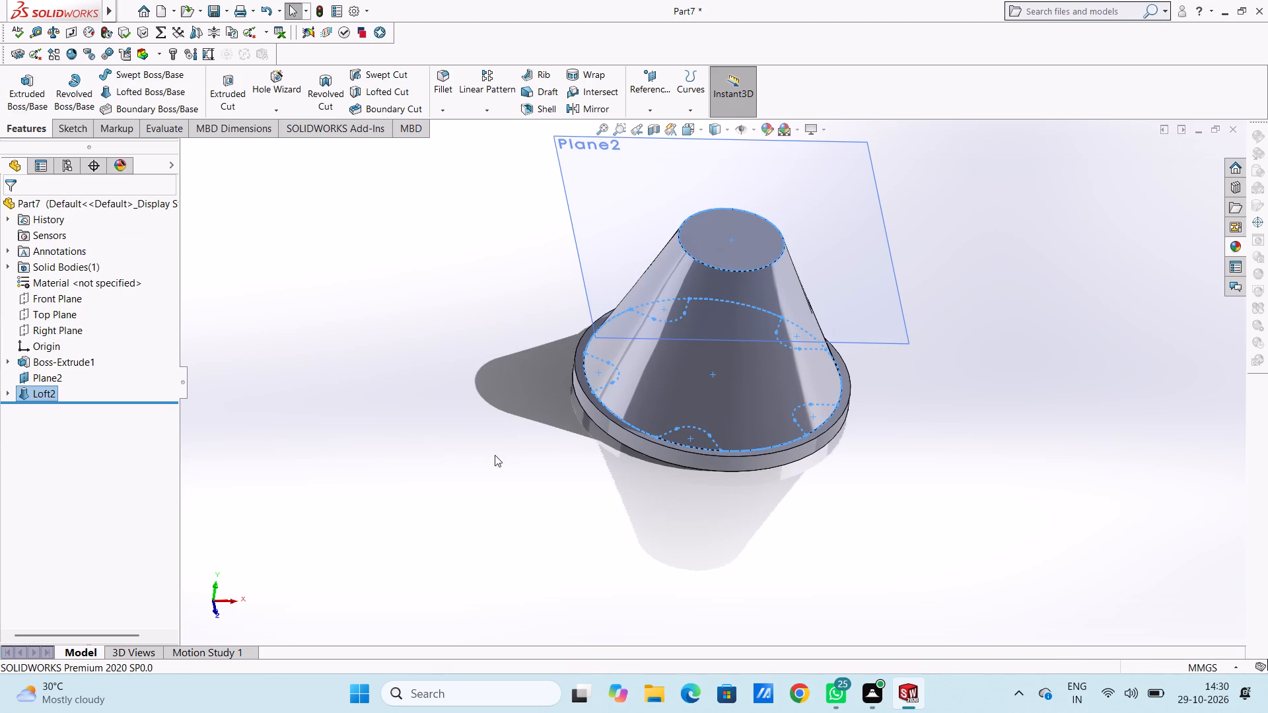
{"action": "left_click", "coordinate": [479, 462]}
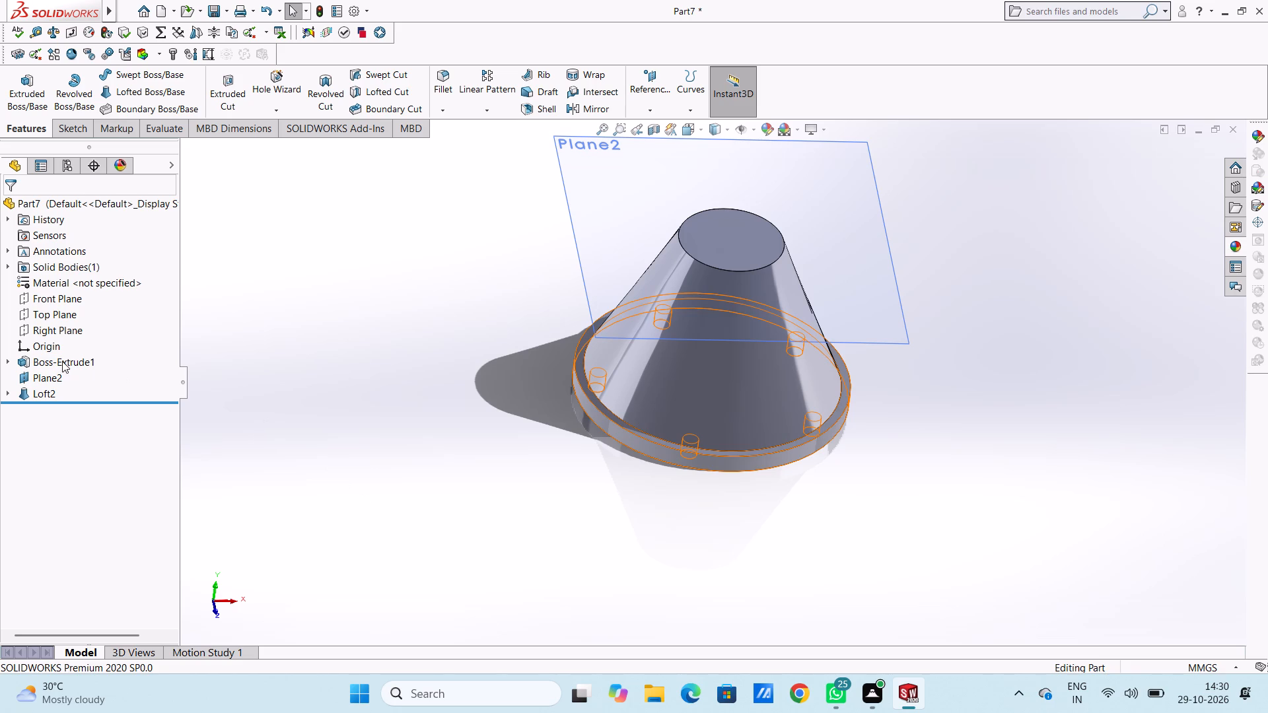
Hide the offset reference plane at the top of the loft.
{"action": "left_click", "coordinate": [55, 376]}
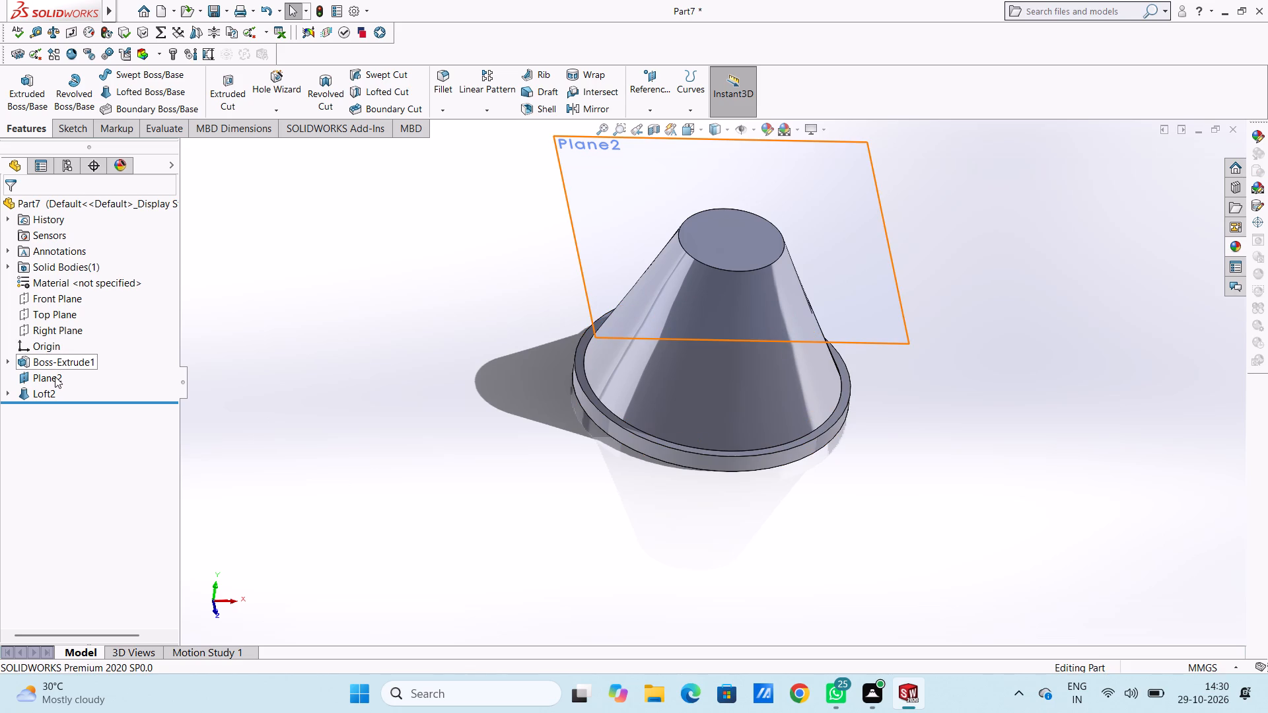
{"action": "left_click", "coordinate": [89, 354]}
{"action": "left_click", "coordinate": [318, 401]}
Examine the lofted cone from several angles and the top circle sketch it uses.
{"action": "middle_click_drag", "start_coordinate": [502, 428], "coordinate": [512, 407]}
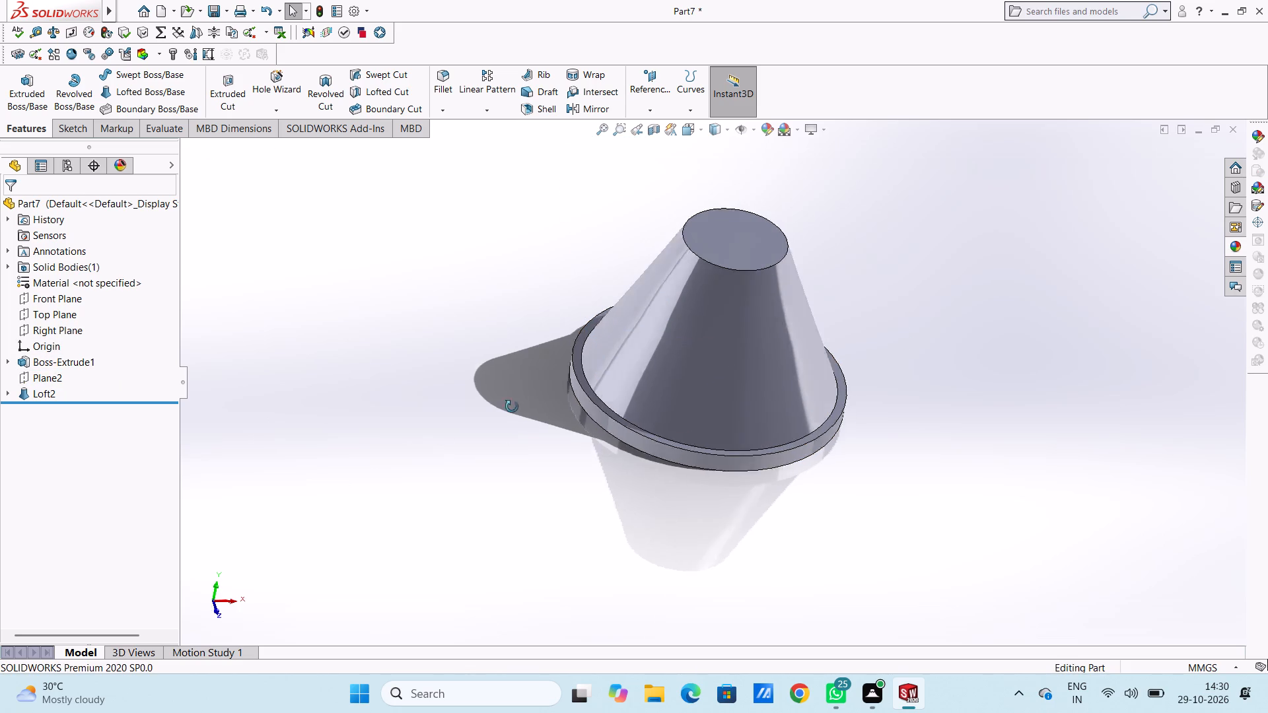
{"action": "middle_click_drag", "start_coordinate": [512, 407], "coordinate": [550, 352]}
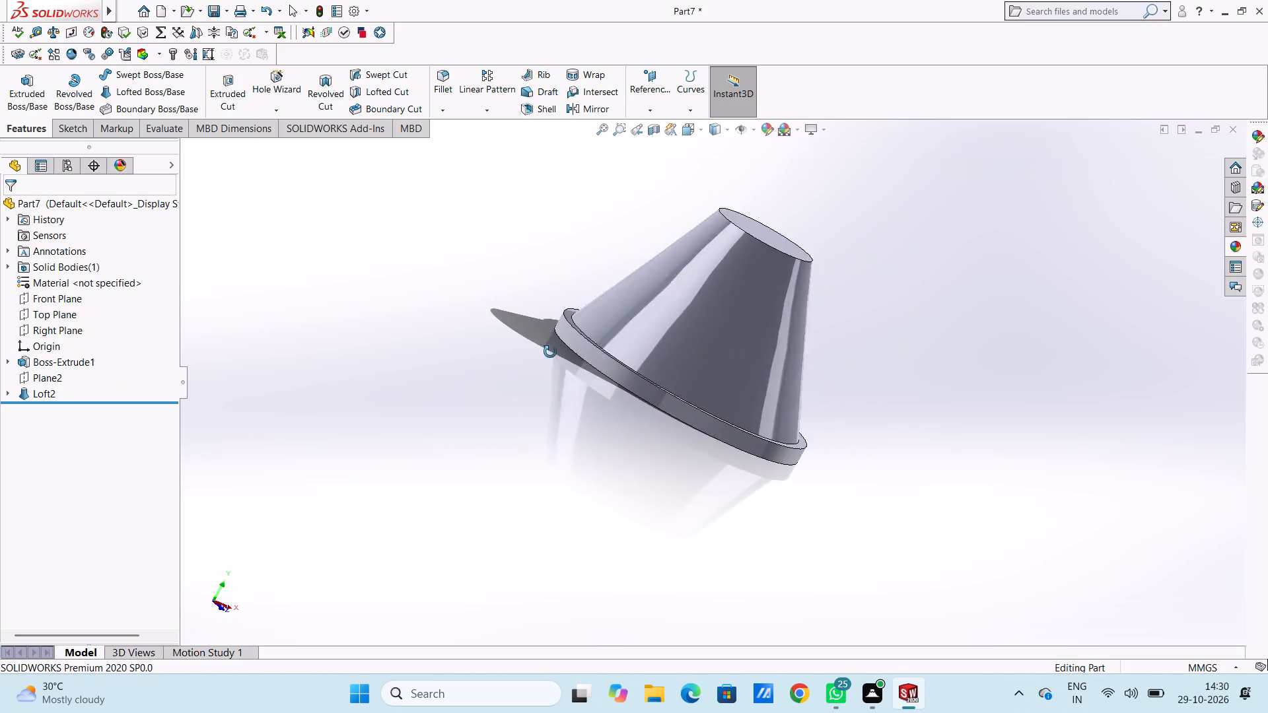
{"action": "middle_click_drag", "start_coordinate": [550, 352], "coordinate": [500, 342]}
{"action": "middle_click_drag", "start_coordinate": [512, 409], "coordinate": [536, 429]}
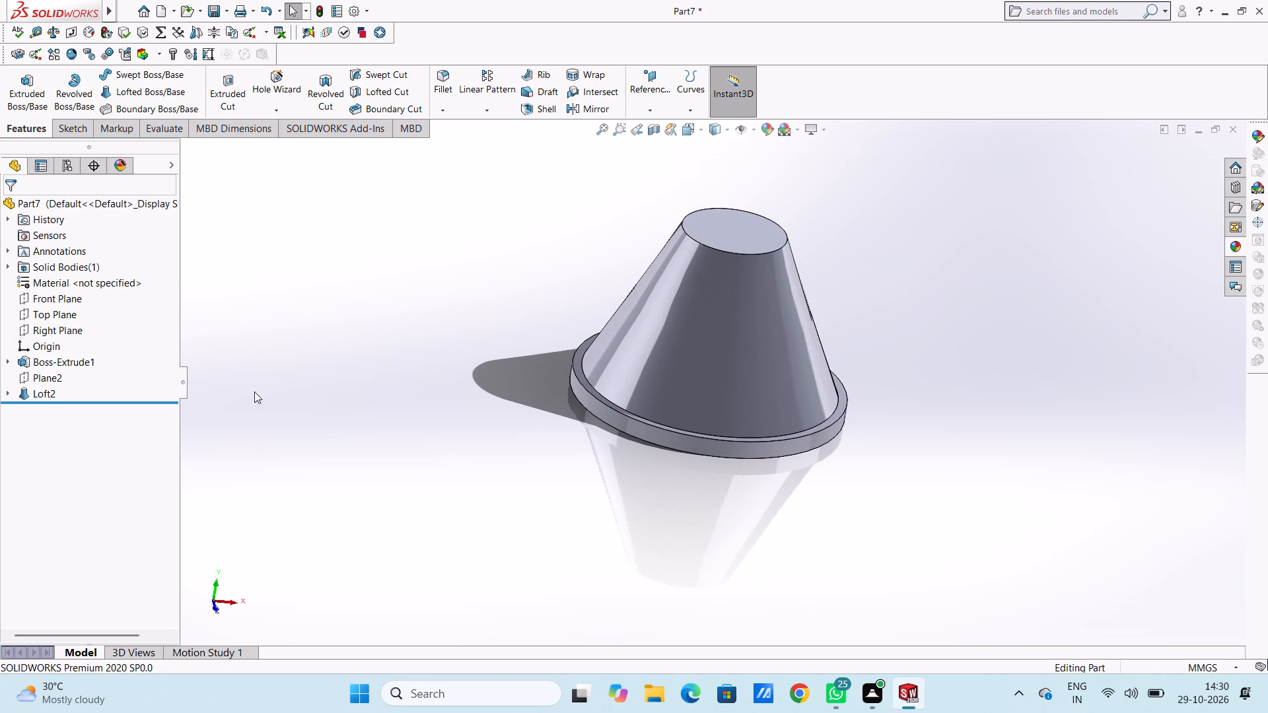
{"action": "left_click", "coordinate": [7, 392]}
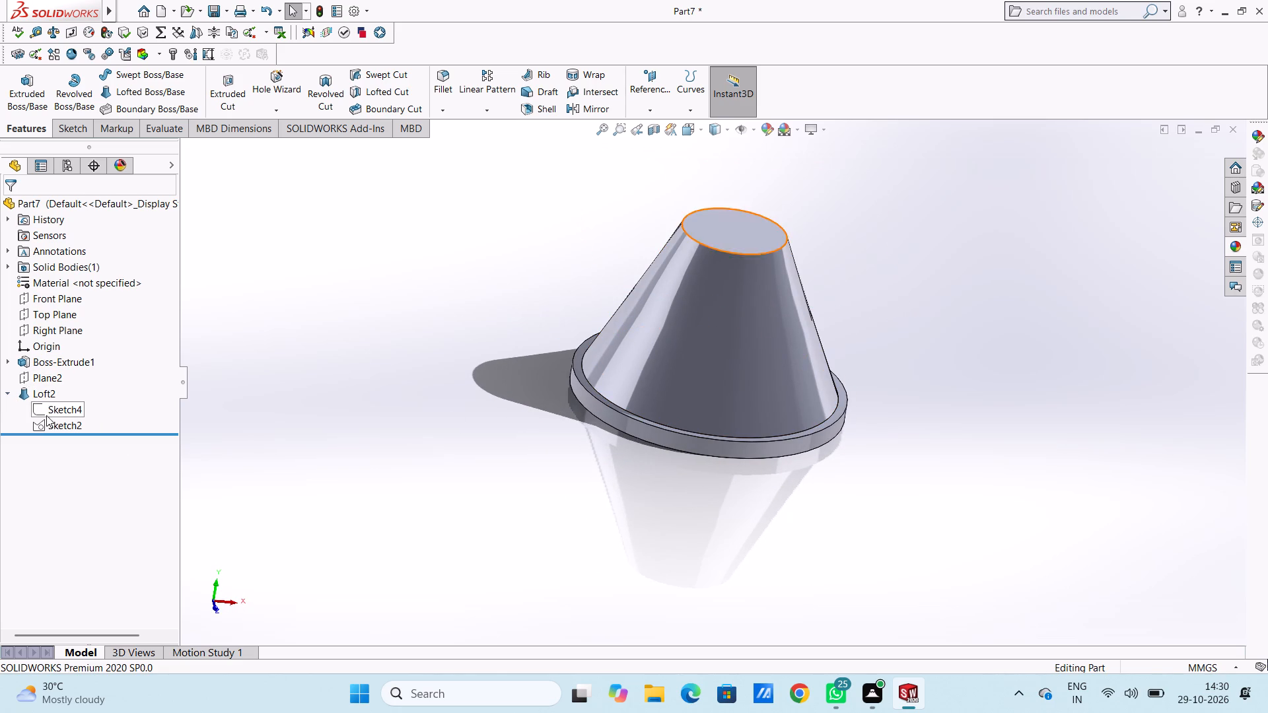
{"action": "left_click", "coordinate": [65, 408]}
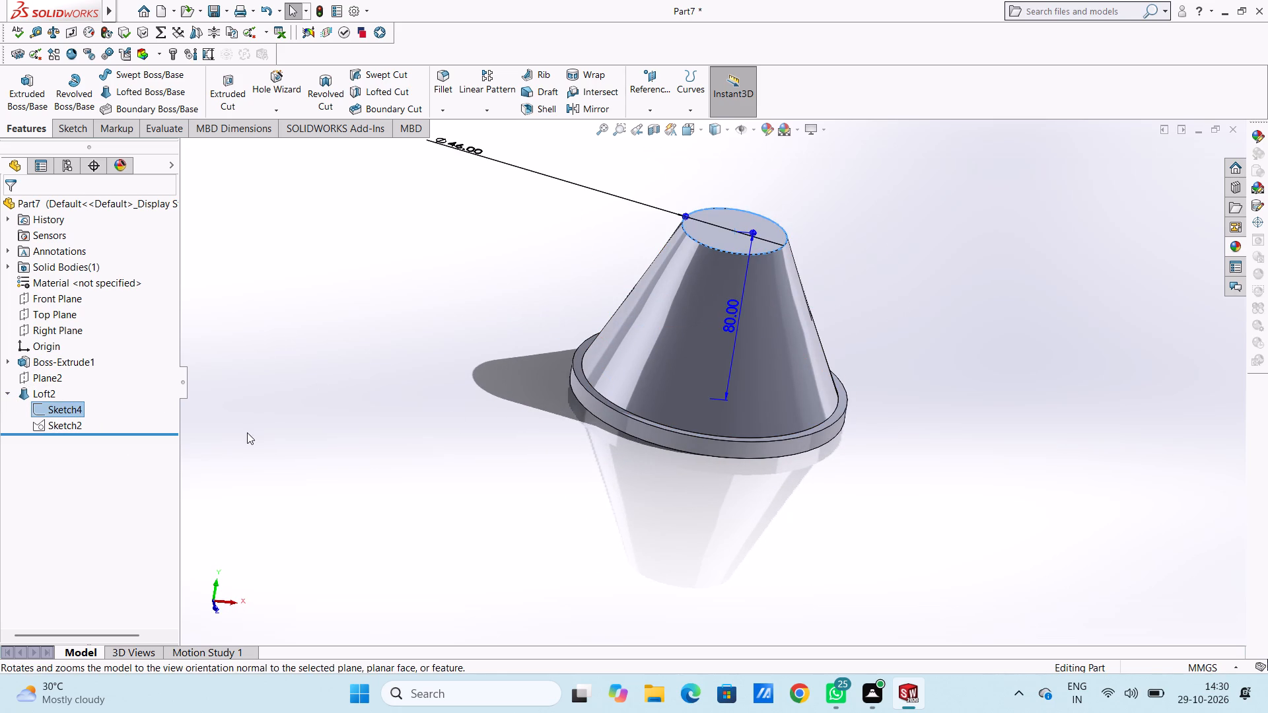
{"action": "left_click", "coordinate": [247, 432]}
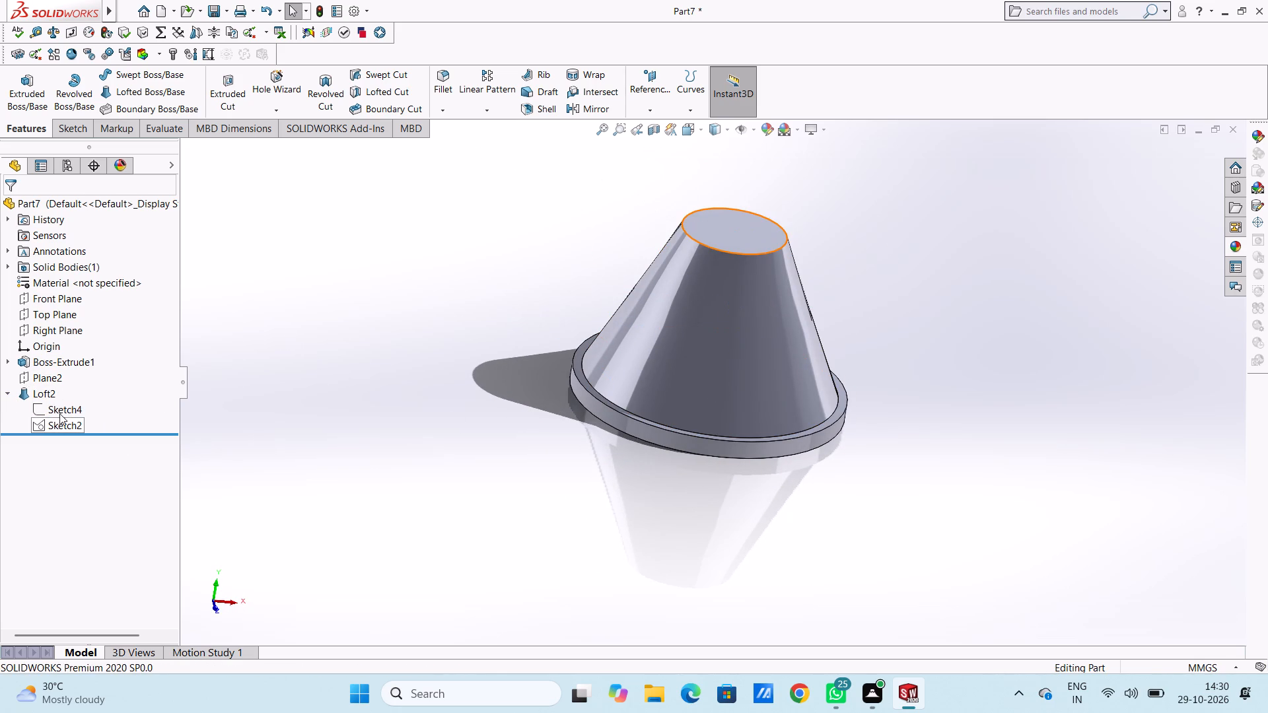
Start an extruded cut from the notched sketch on the disc, adding its five notch regions around the holes as contours.
{"action": "left_click", "coordinate": [67, 425]}
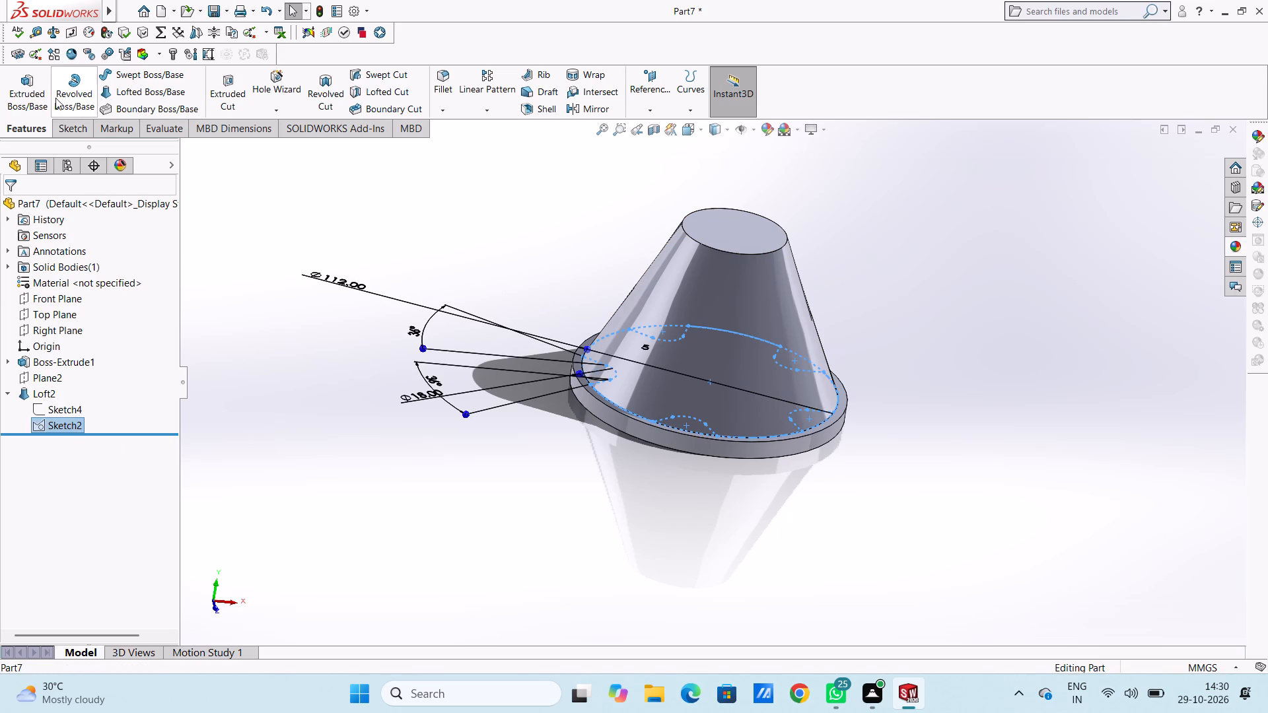
{"action": "left_click", "coordinate": [217, 81]}
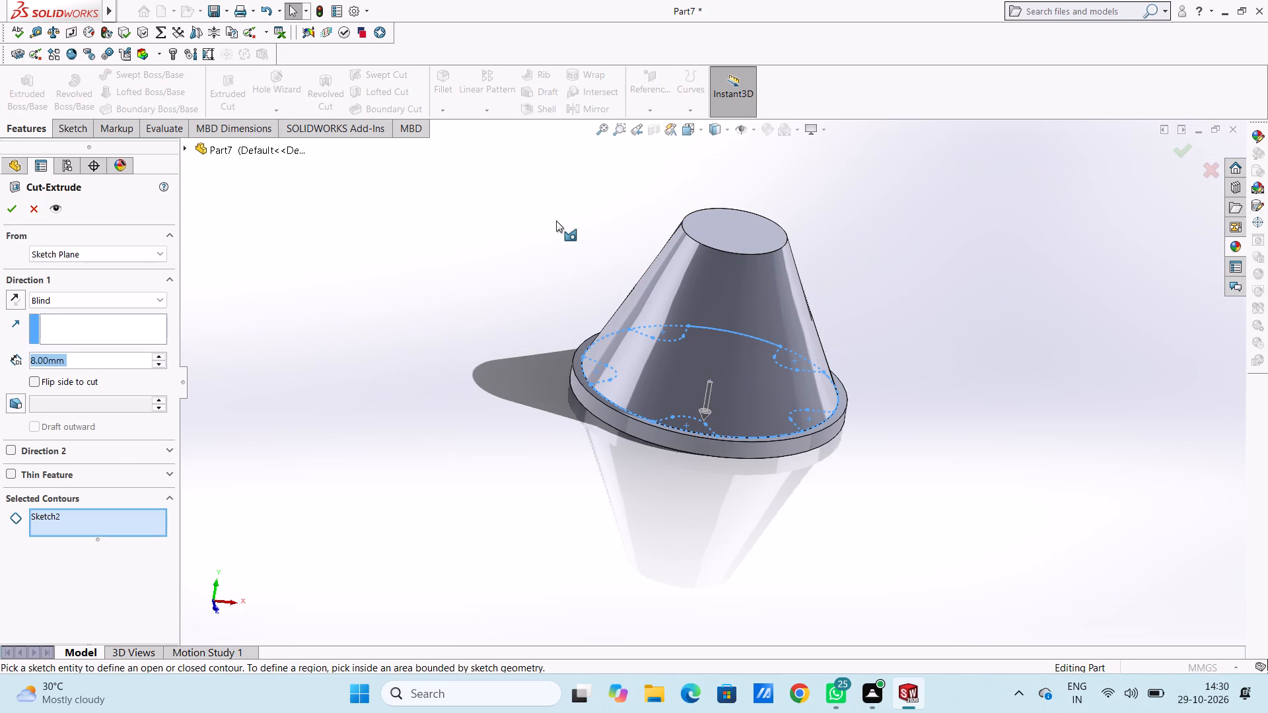
{"action": "middle_click_drag", "start_coordinate": [559, 215], "coordinate": [555, 385]}
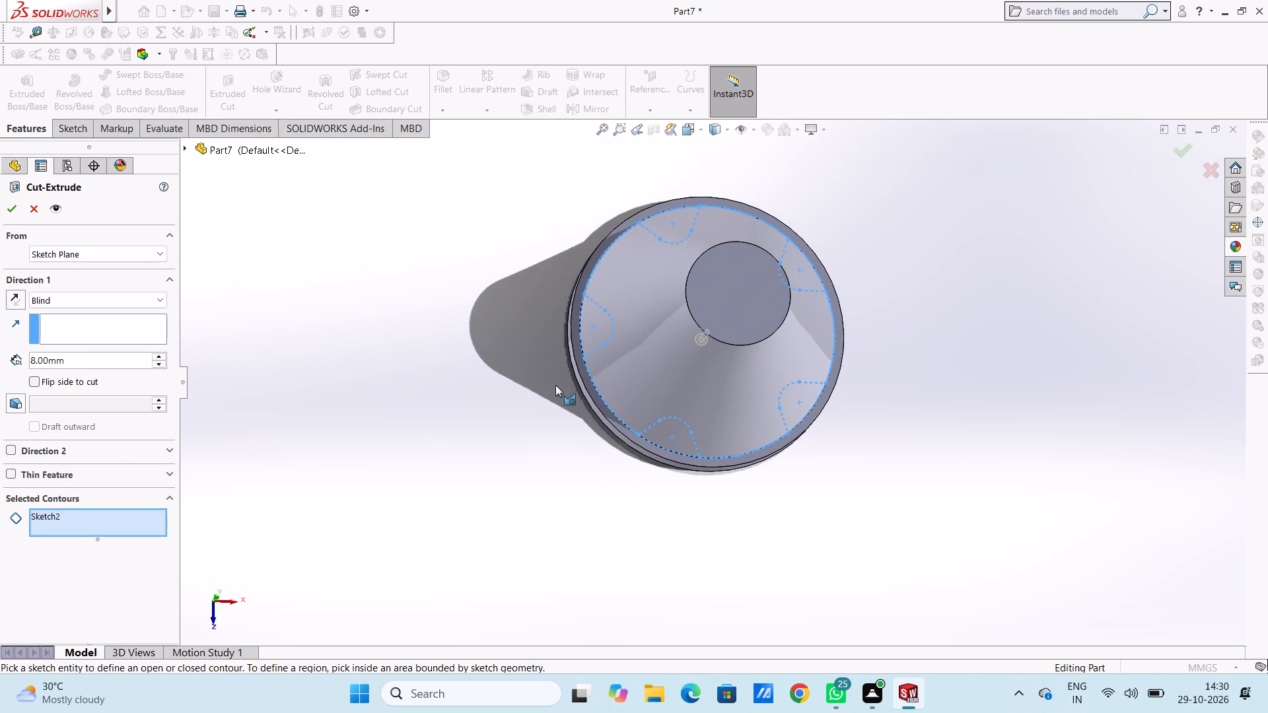
{"action": "left_click", "coordinate": [595, 318]}
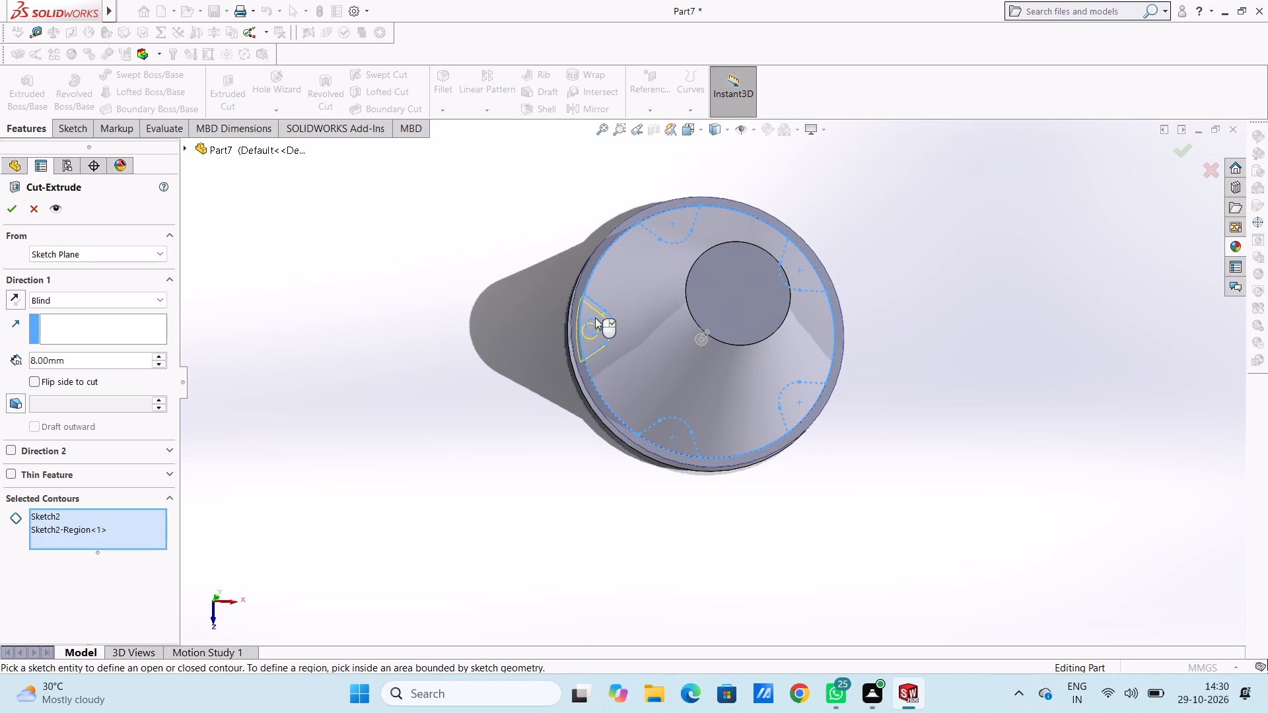
{"action": "left_click", "coordinate": [664, 221]}
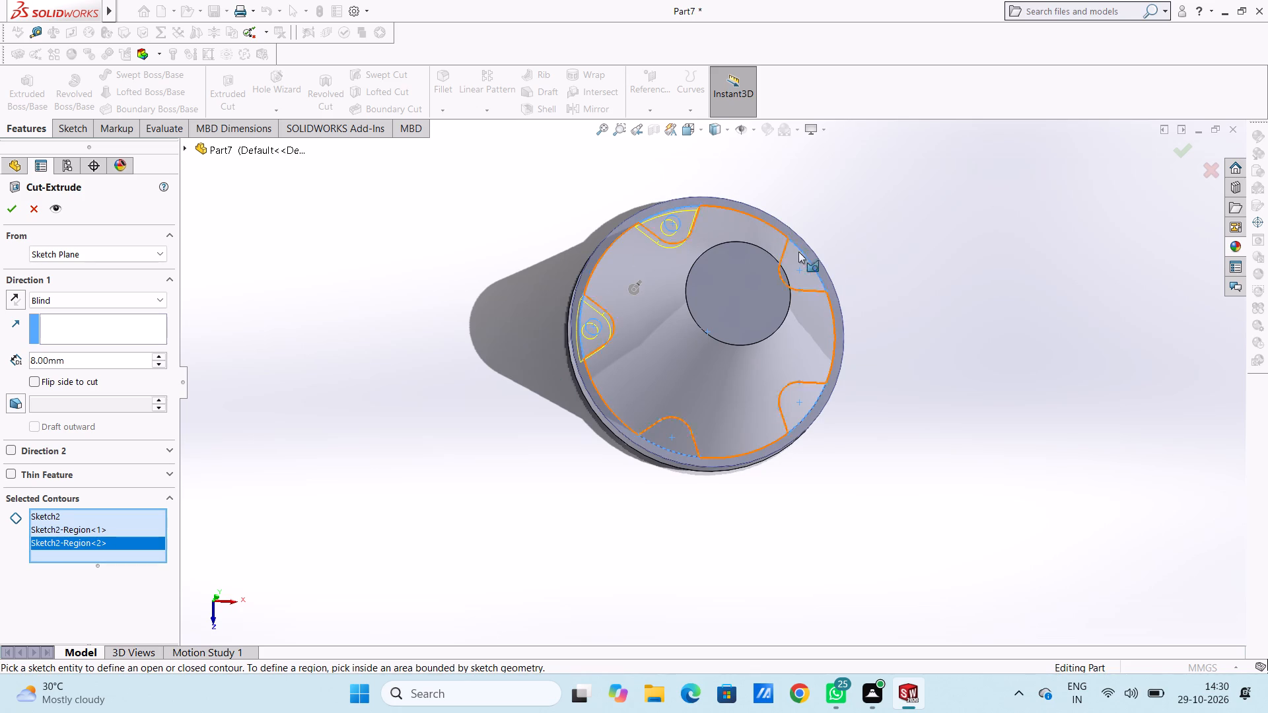
{"action": "left_click", "coordinate": [796, 260]}
{"action": "left_click", "coordinate": [808, 392]}
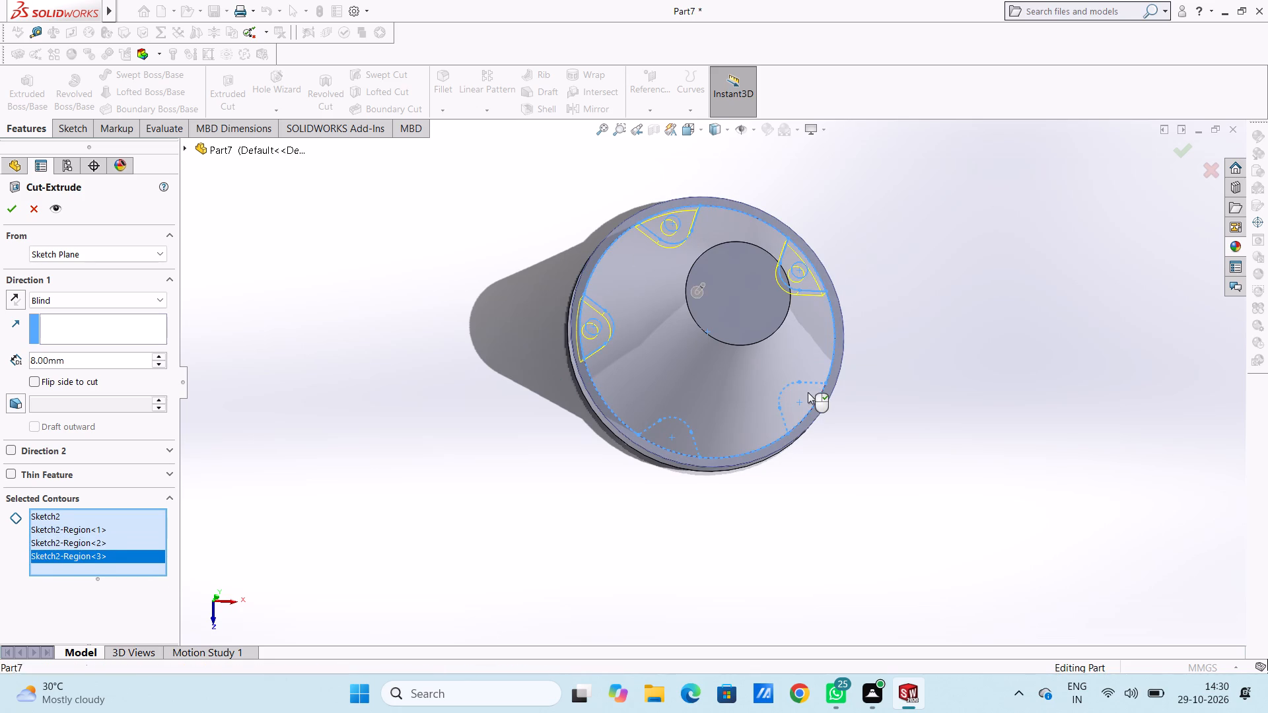
{"action": "left_click", "coordinate": [676, 428]}
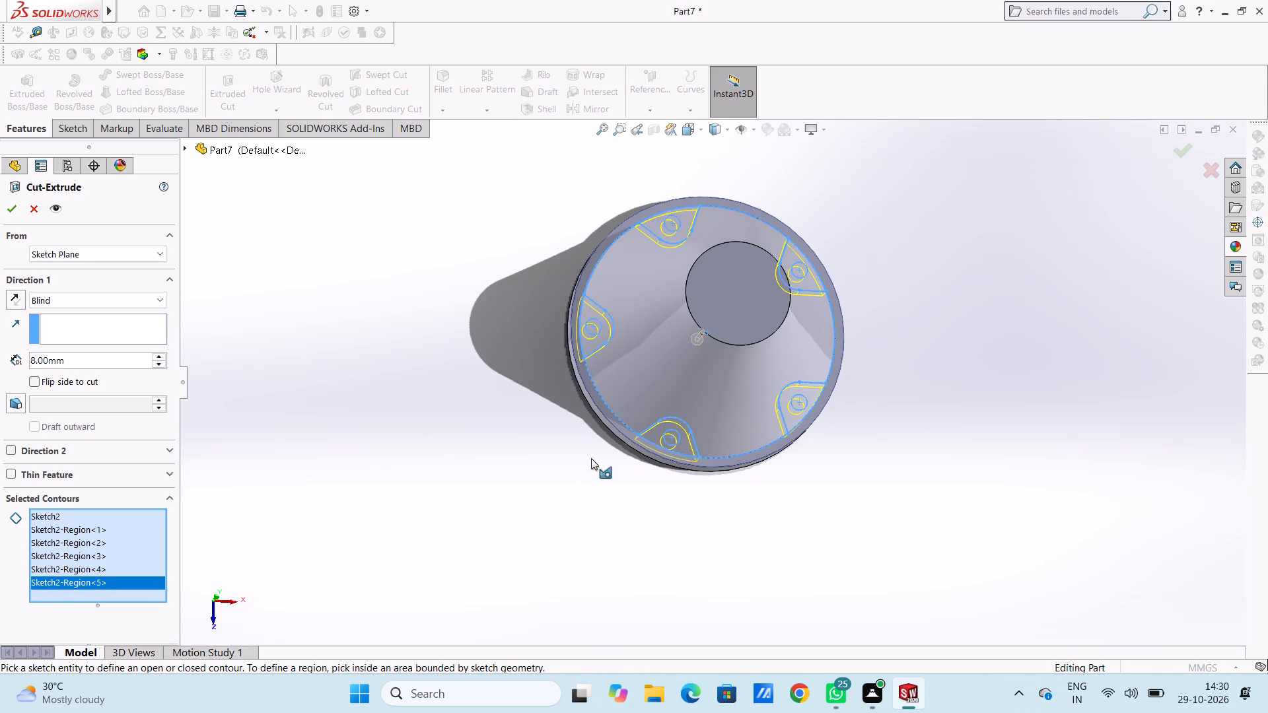
Set the five-notch cut to Through All, reversed upward through the cone, and complete it keeping all bodies.
{"action": "middle_click_drag", "start_coordinate": [546, 462], "coordinate": [536, 311]}
{"action": "middle_click_drag", "start_coordinate": [523, 458], "coordinate": [511, 347]}
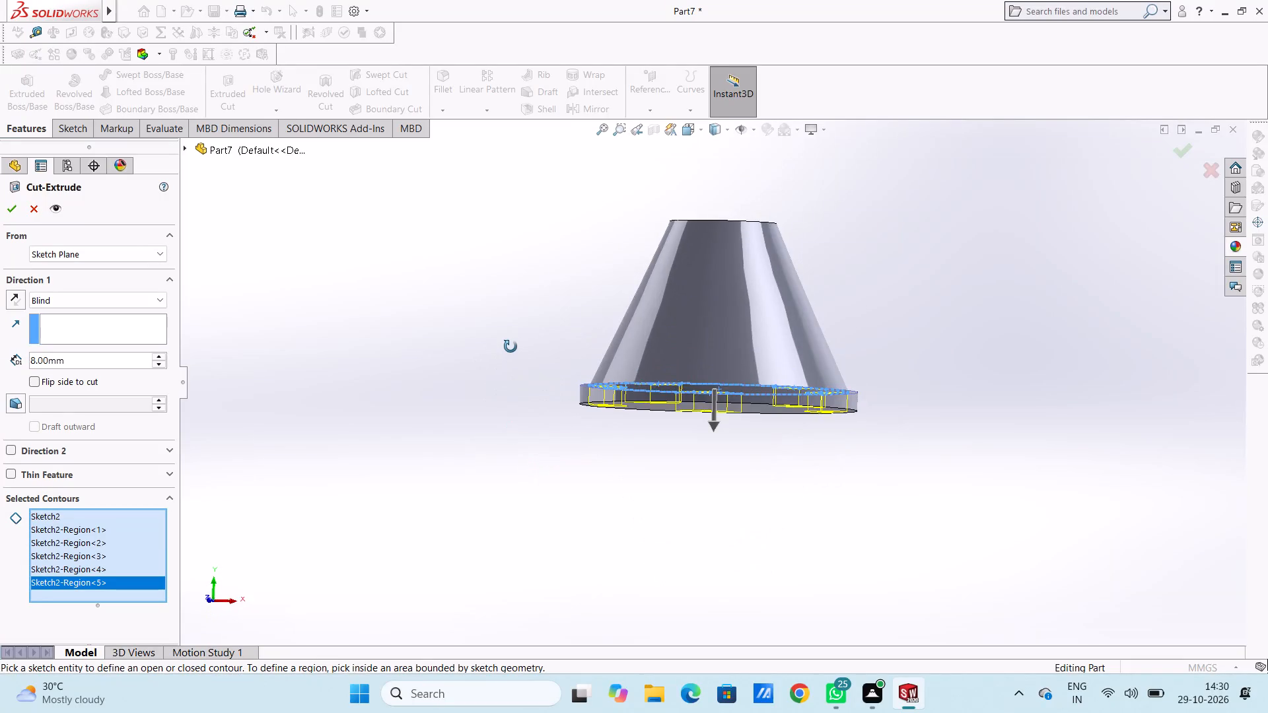
{"action": "middle_click_drag", "start_coordinate": [511, 347], "coordinate": [497, 391]}
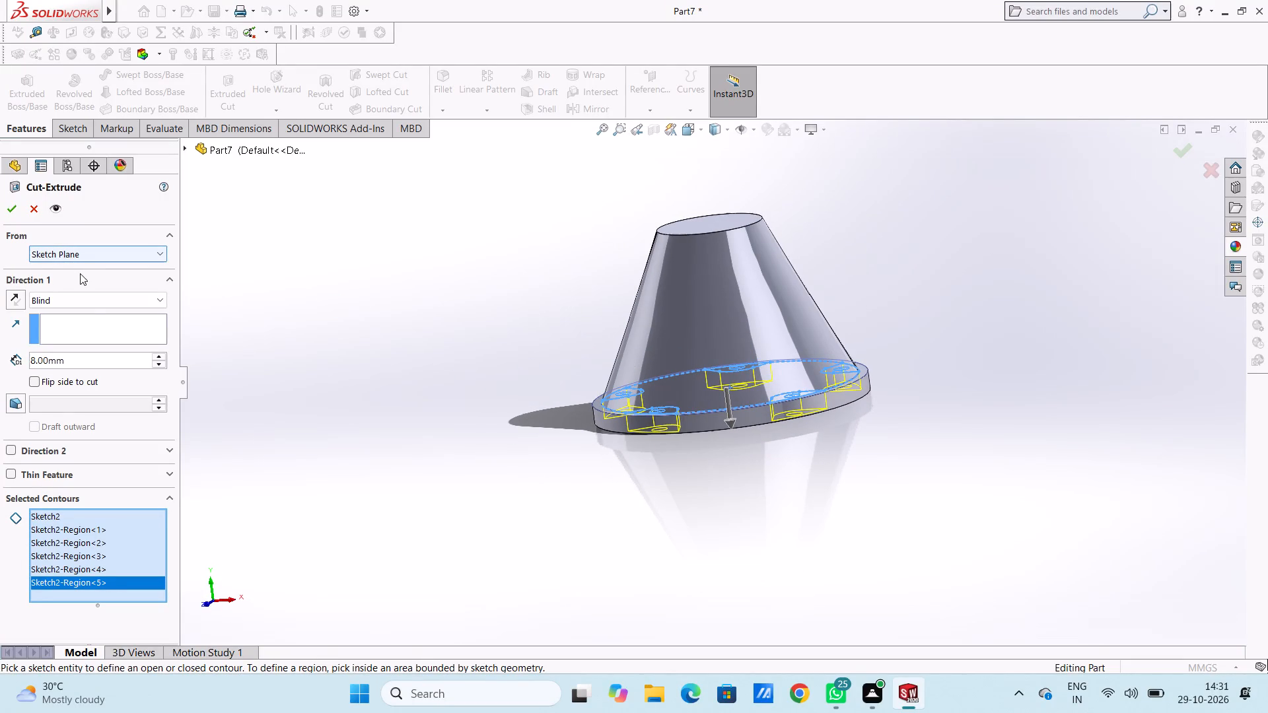
{"action": "left_click", "coordinate": [96, 302]}
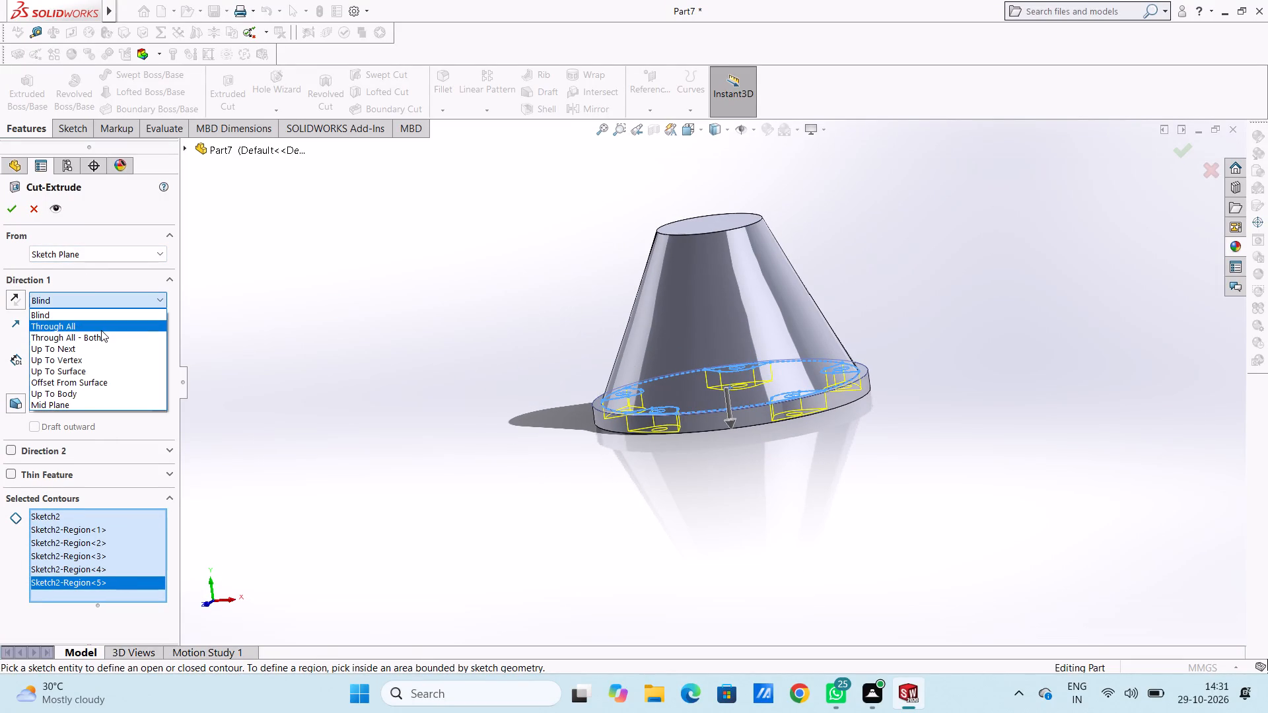
{"action": "left_click", "coordinate": [101, 330]}
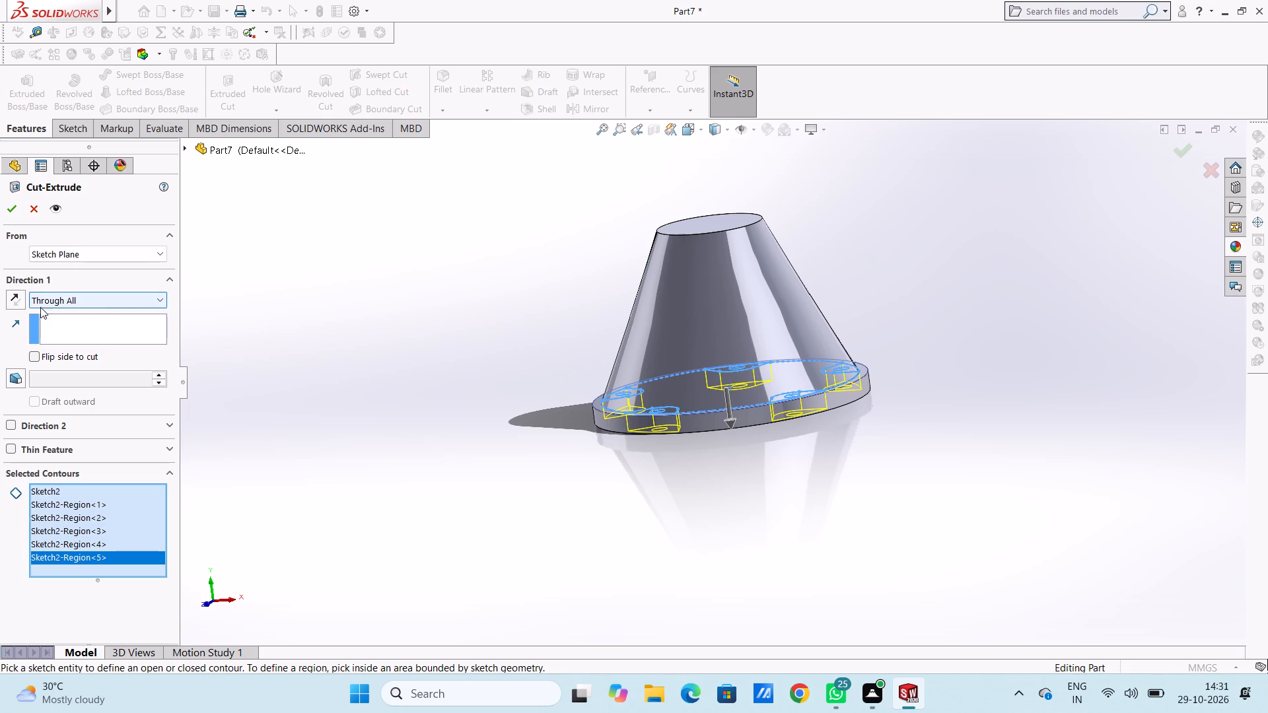
{"action": "left_click", "coordinate": [9, 291]}
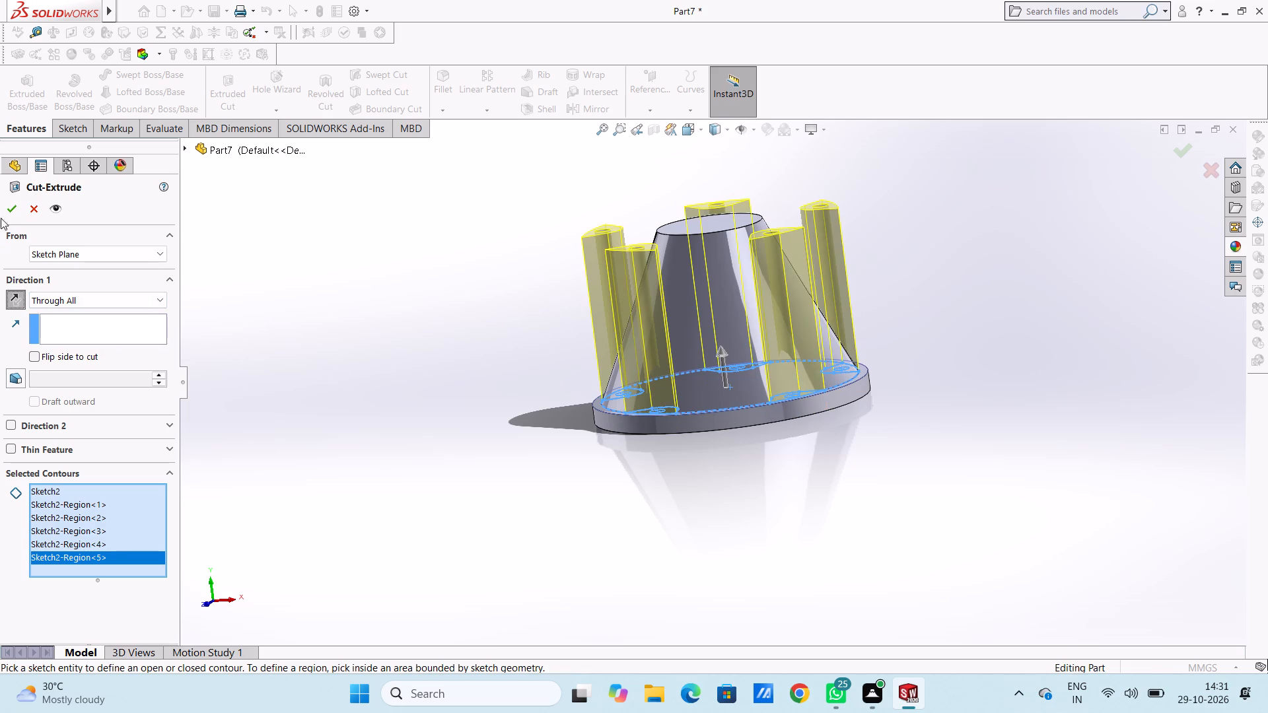
{"action": "left_click", "coordinate": [11, 209]}
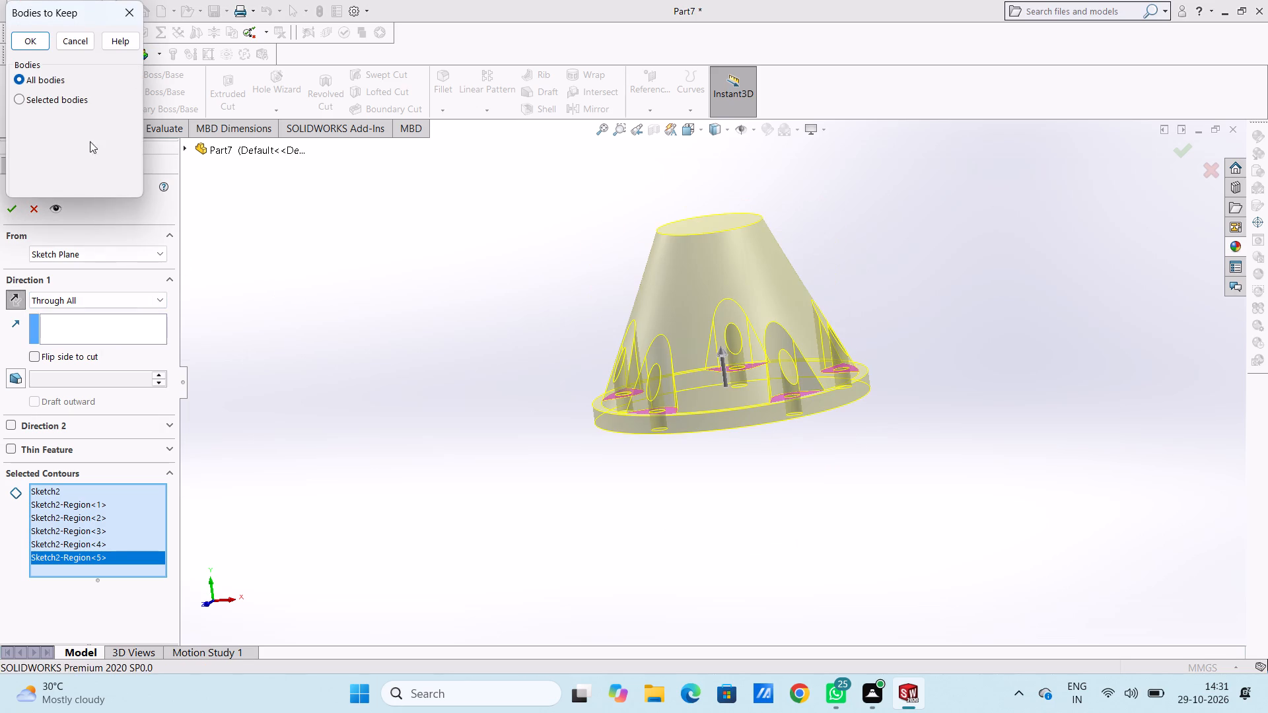
{"action": "left_click", "coordinate": [32, 42]}
{"action": "left_click", "coordinate": [374, 260]}
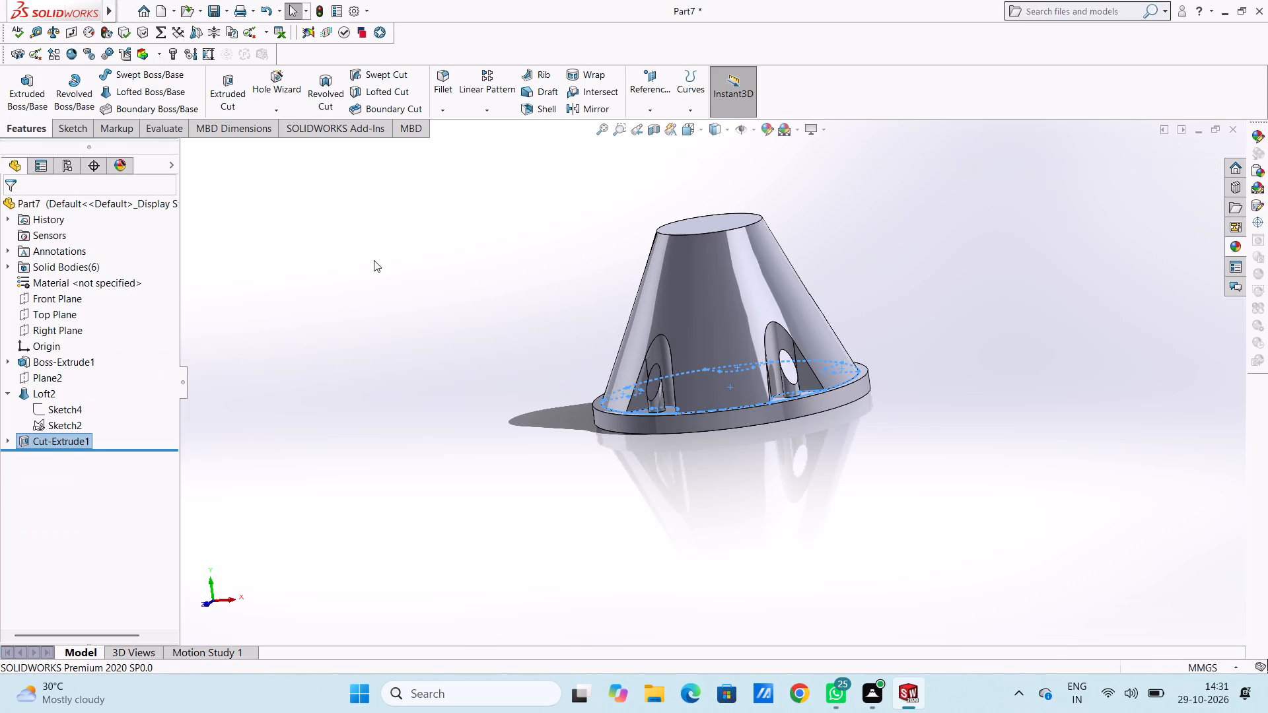
Examine the notched cone and the disc's underside from several angles.
{"action": "middle_click_drag", "start_coordinate": [374, 267], "coordinate": [460, 334]}
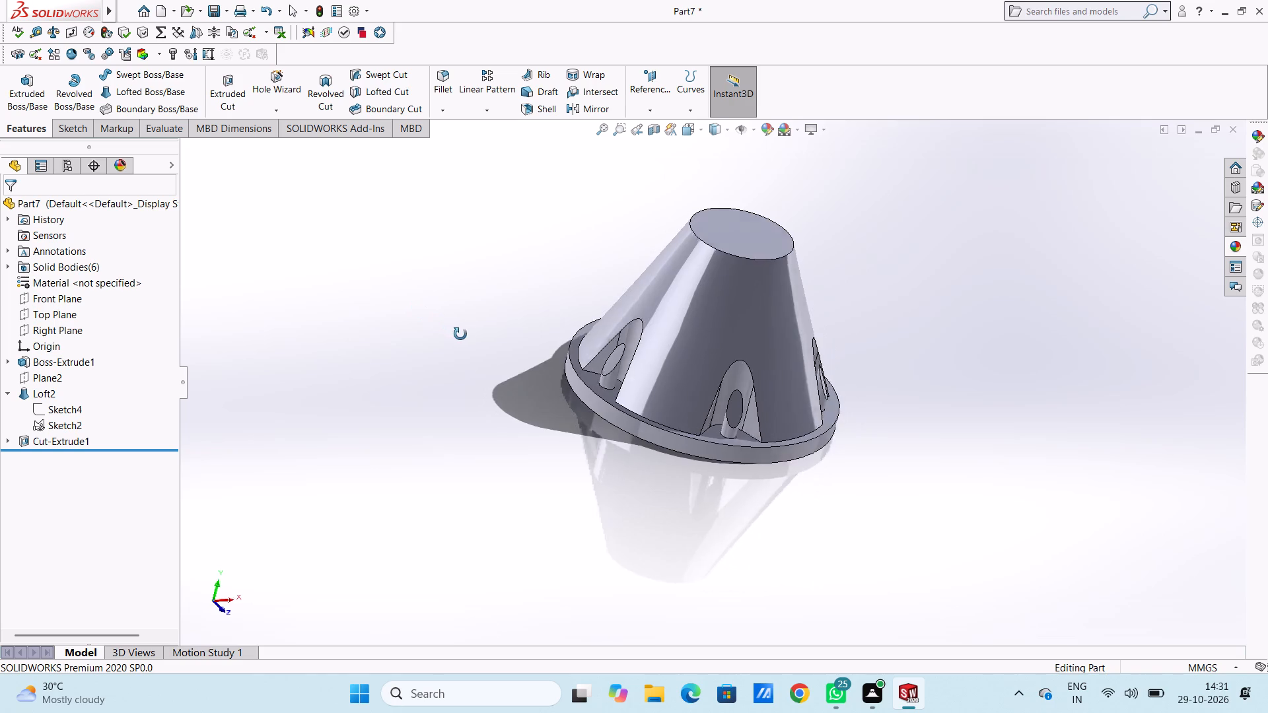
{"action": "middle_click_drag", "start_coordinate": [460, 334], "coordinate": [505, 471]}
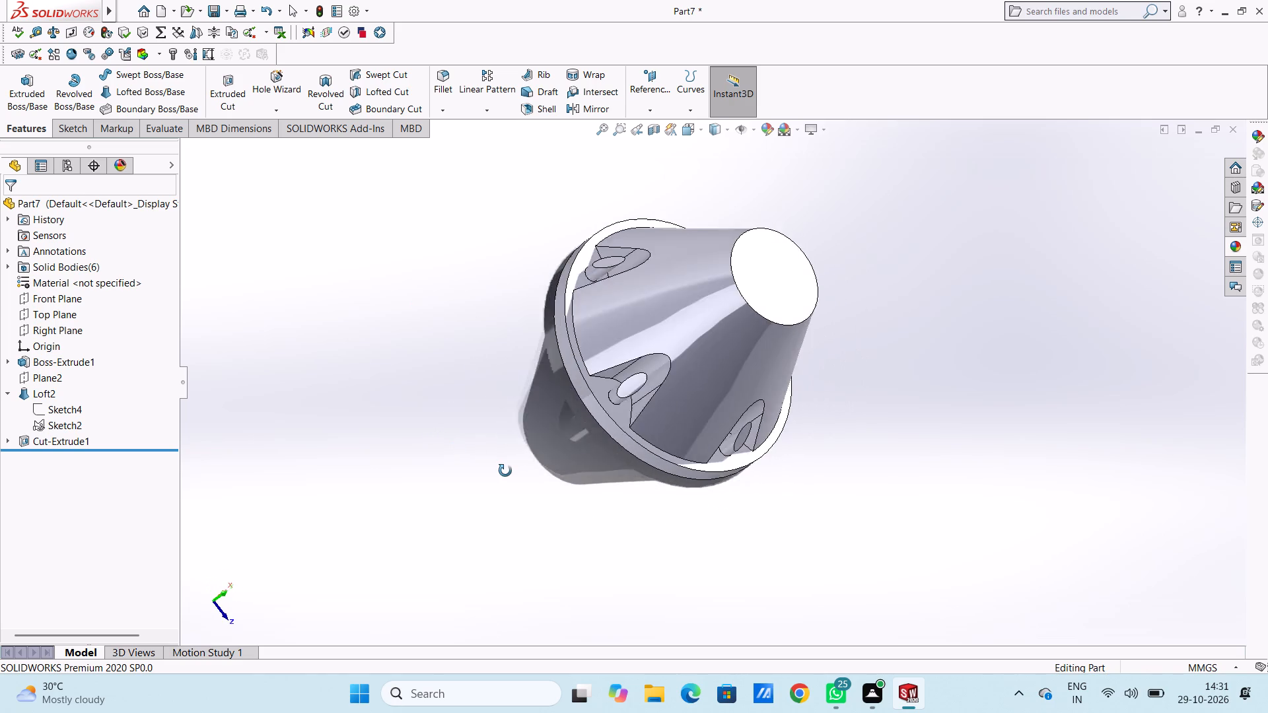
{"action": "middle_click_drag", "start_coordinate": [505, 471], "coordinate": [522, 389]}
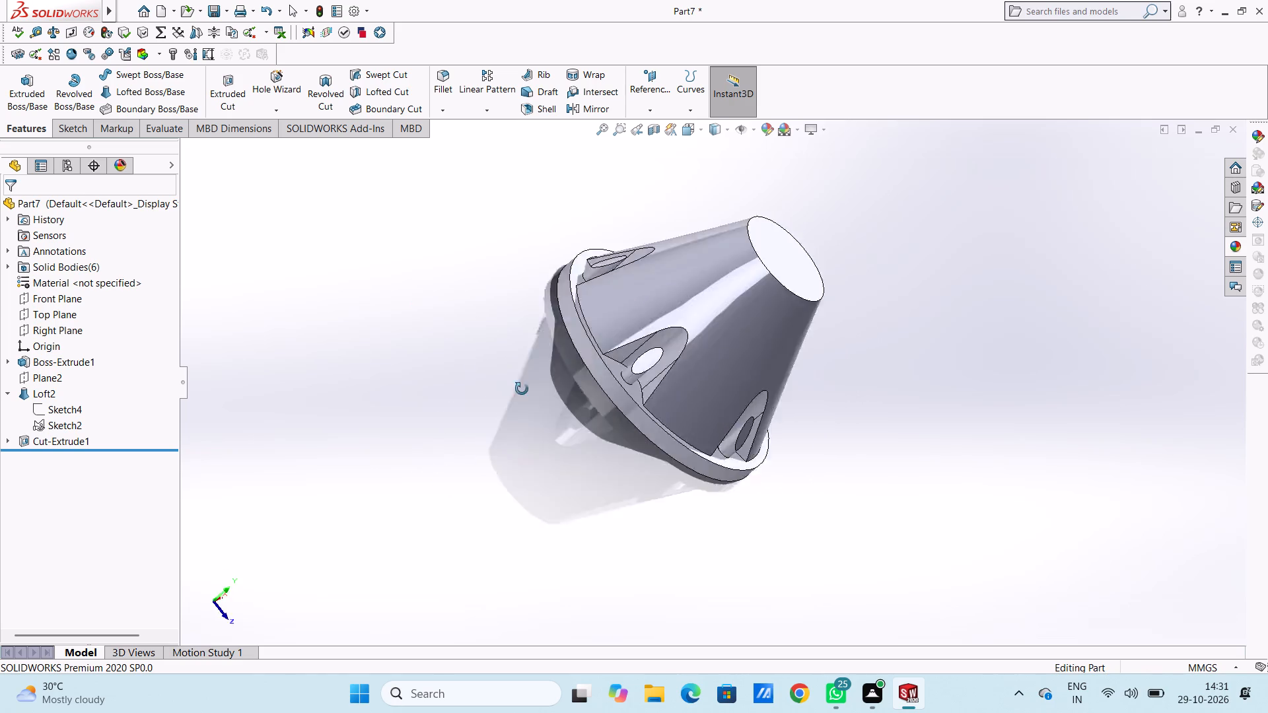
{"action": "middle_click_drag", "start_coordinate": [522, 389], "coordinate": [549, 401]}
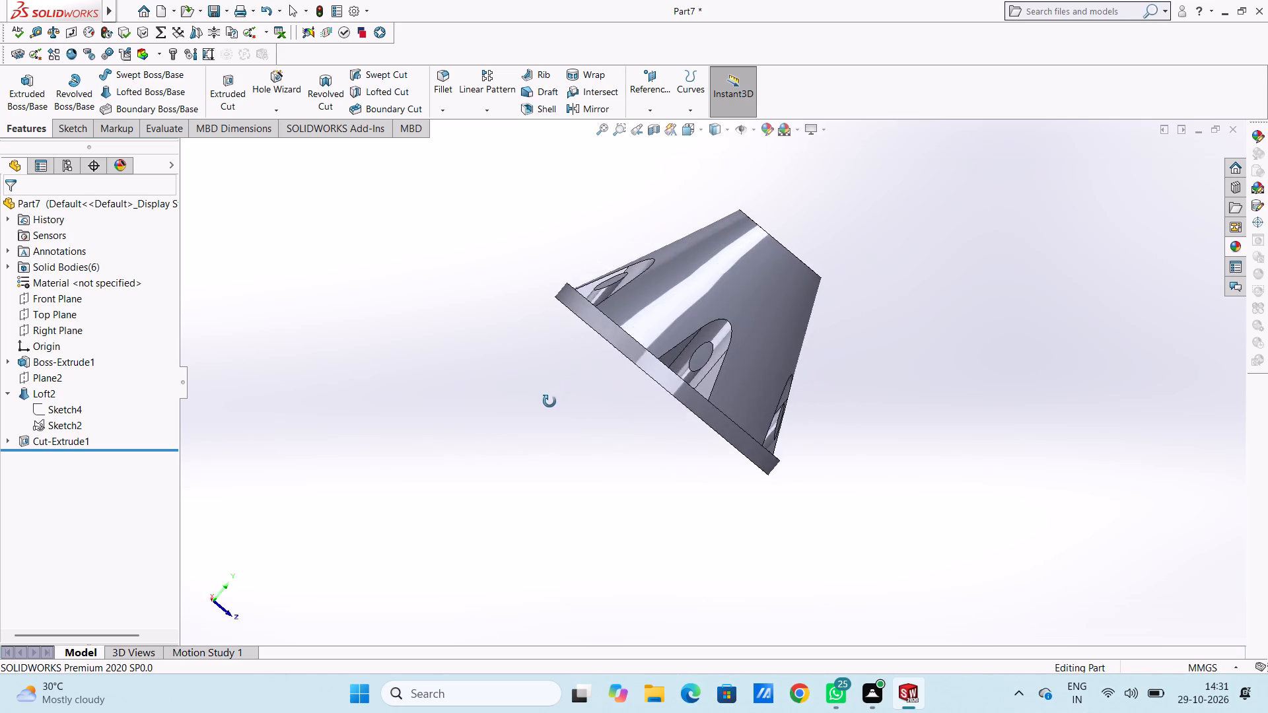
{"action": "middle_click_drag", "start_coordinate": [549, 401], "coordinate": [424, 371]}
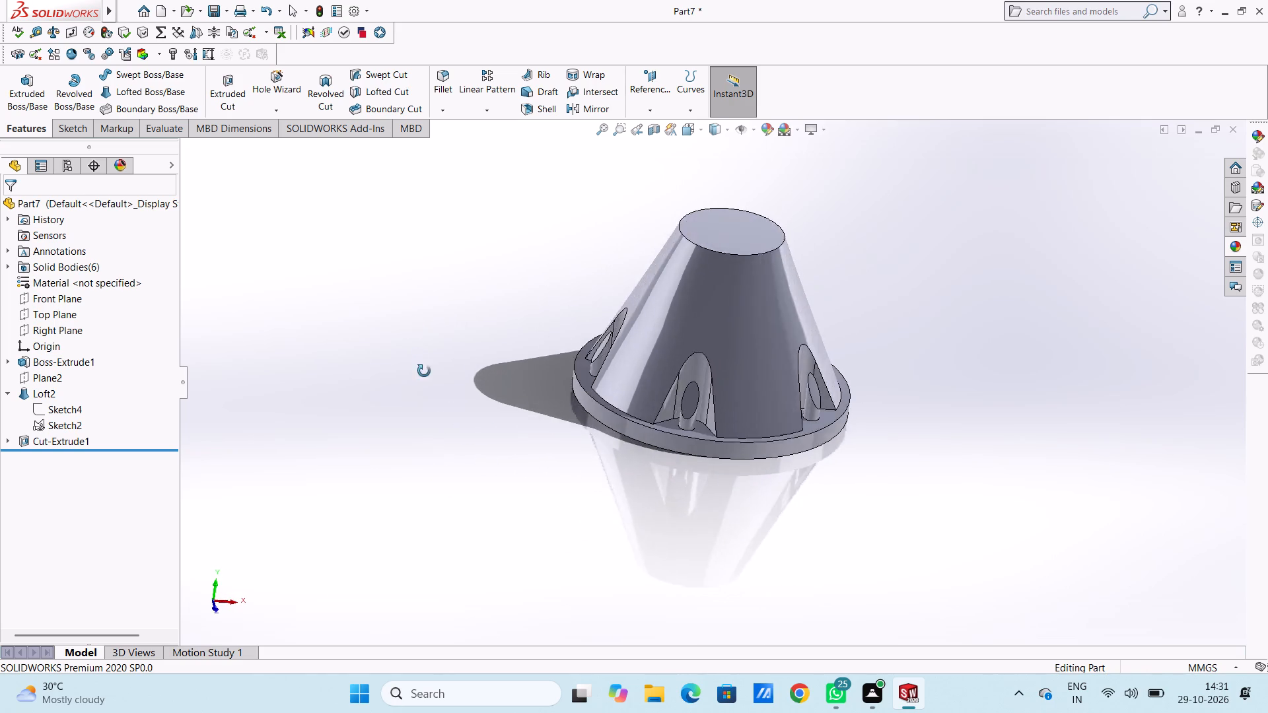
{"action": "middle_click_drag", "start_coordinate": [424, 371], "coordinate": [460, 426]}
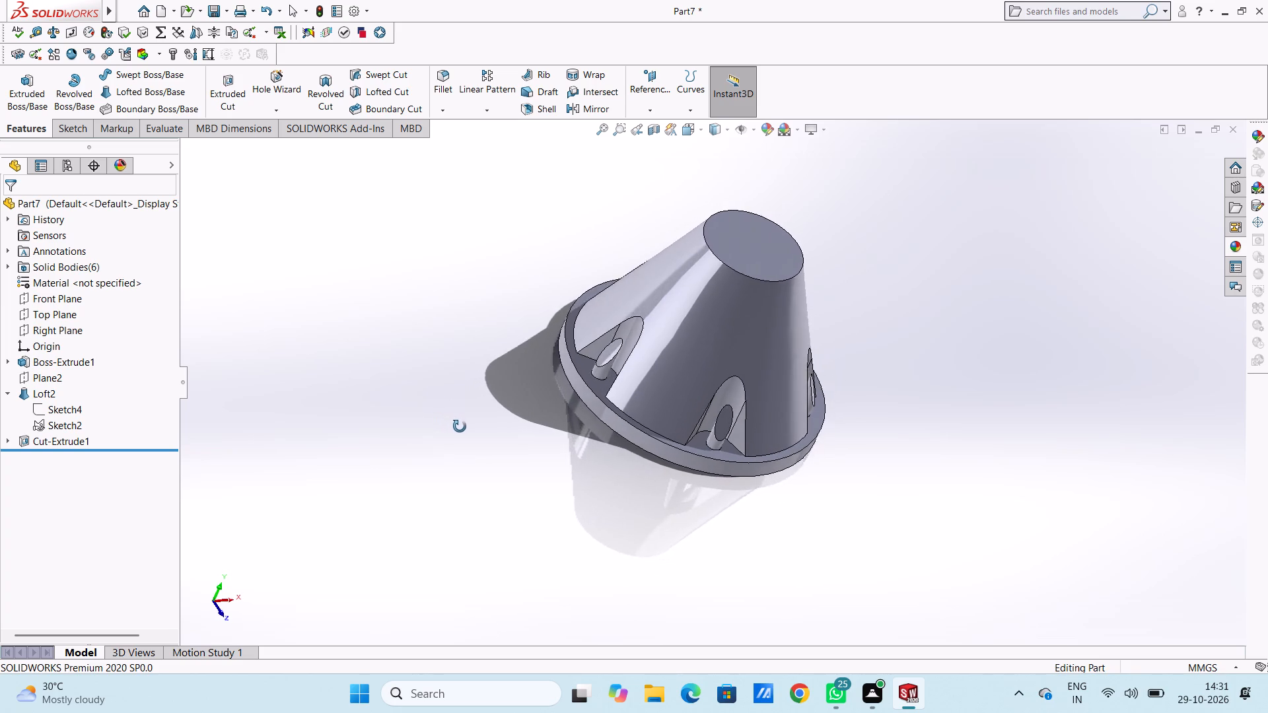
{"action": "middle_click_drag", "start_coordinate": [460, 426], "coordinate": [526, 298]}
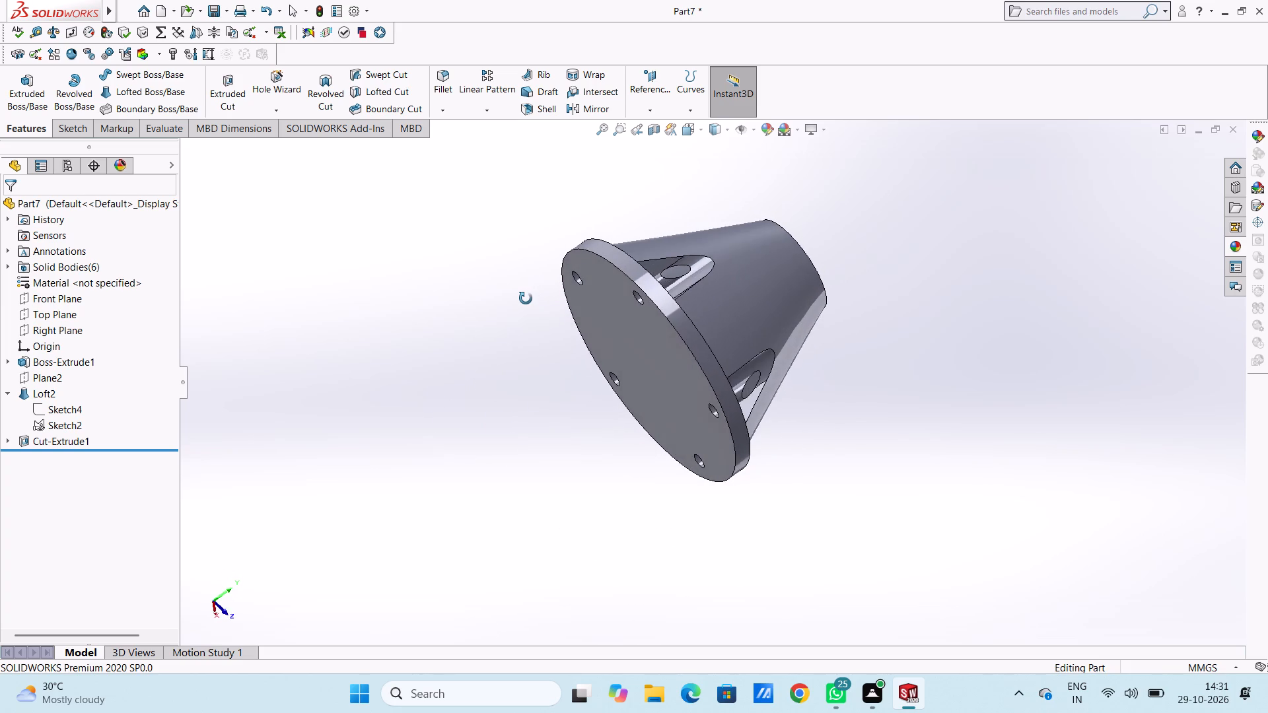
{"action": "middle_click_drag", "start_coordinate": [526, 298], "coordinate": [457, 381]}
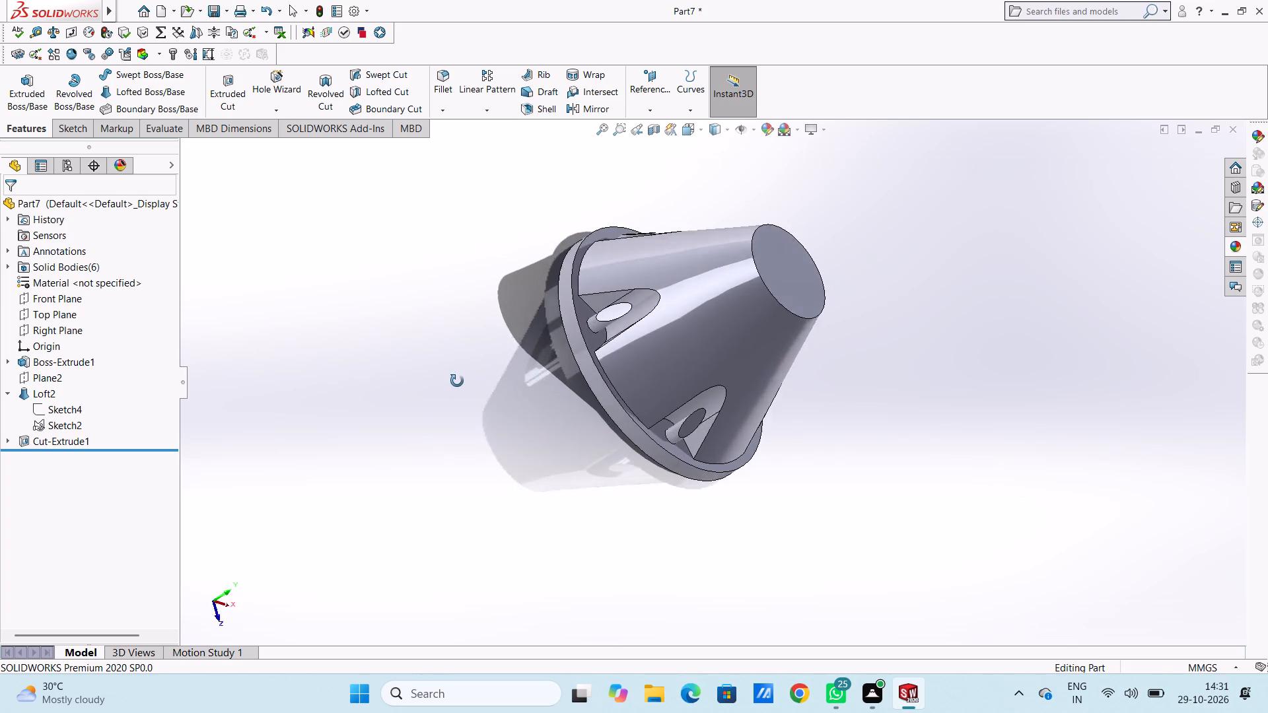
{"action": "middle_click_drag", "start_coordinate": [457, 381], "coordinate": [487, 390]}
{"action": "middle_click_drag", "start_coordinate": [507, 389], "coordinate": [539, 425]}
Start a sketch on the disc's bottom face and draw a circle about 7 mm in diameter centred on the hole near X -15.45, Y 47.55 mm.
{"action": "key", "text": "ctrl+6"}
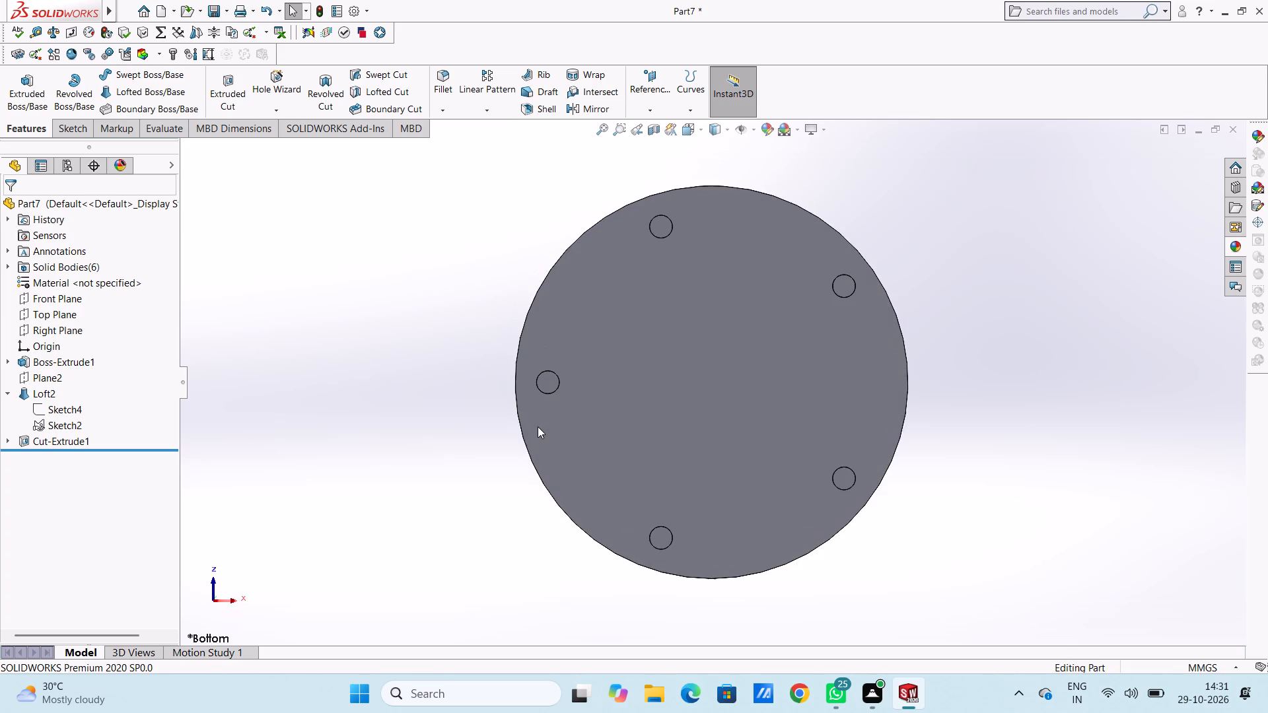
{"action": "scroll", "coordinate": [777, 384], "scroll_direction": "up", "scroll_amount": 2}
{"action": "scroll", "coordinate": [713, 368], "scroll_direction": "down", "scroll_amount": 2}
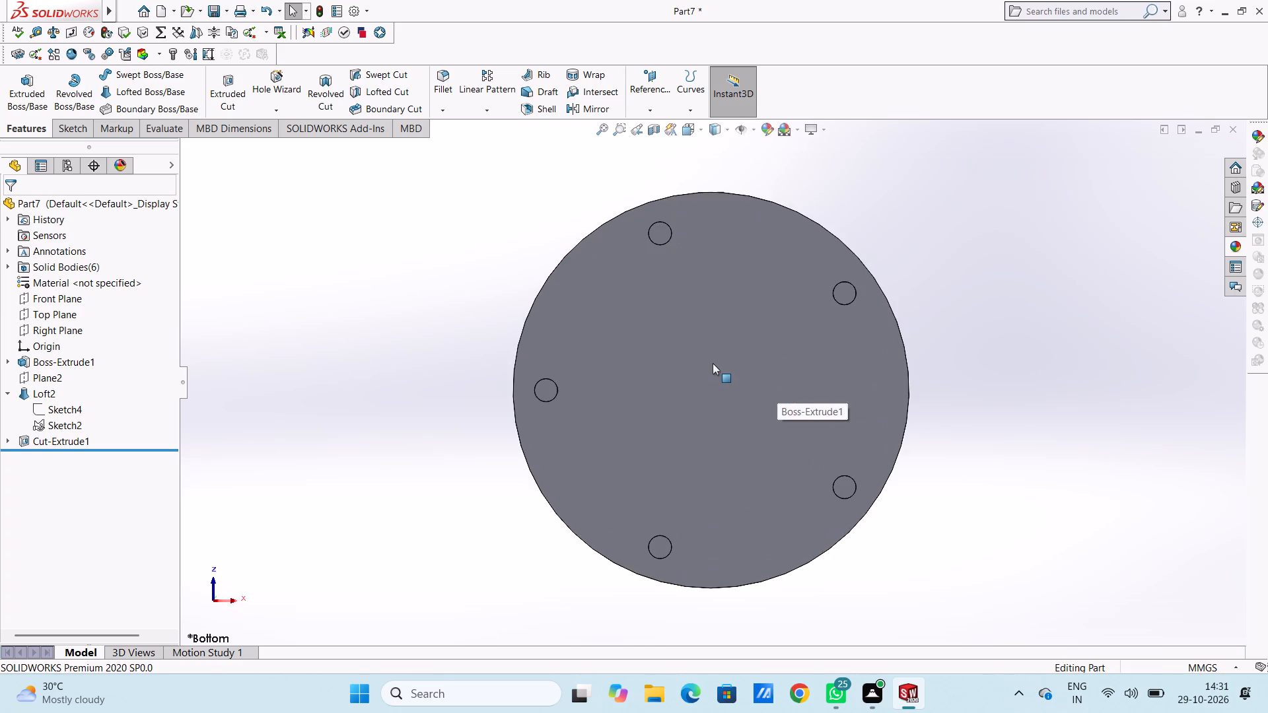
{"action": "left_click", "coordinate": [715, 277]}
{"action": "left_click", "coordinate": [767, 239]}
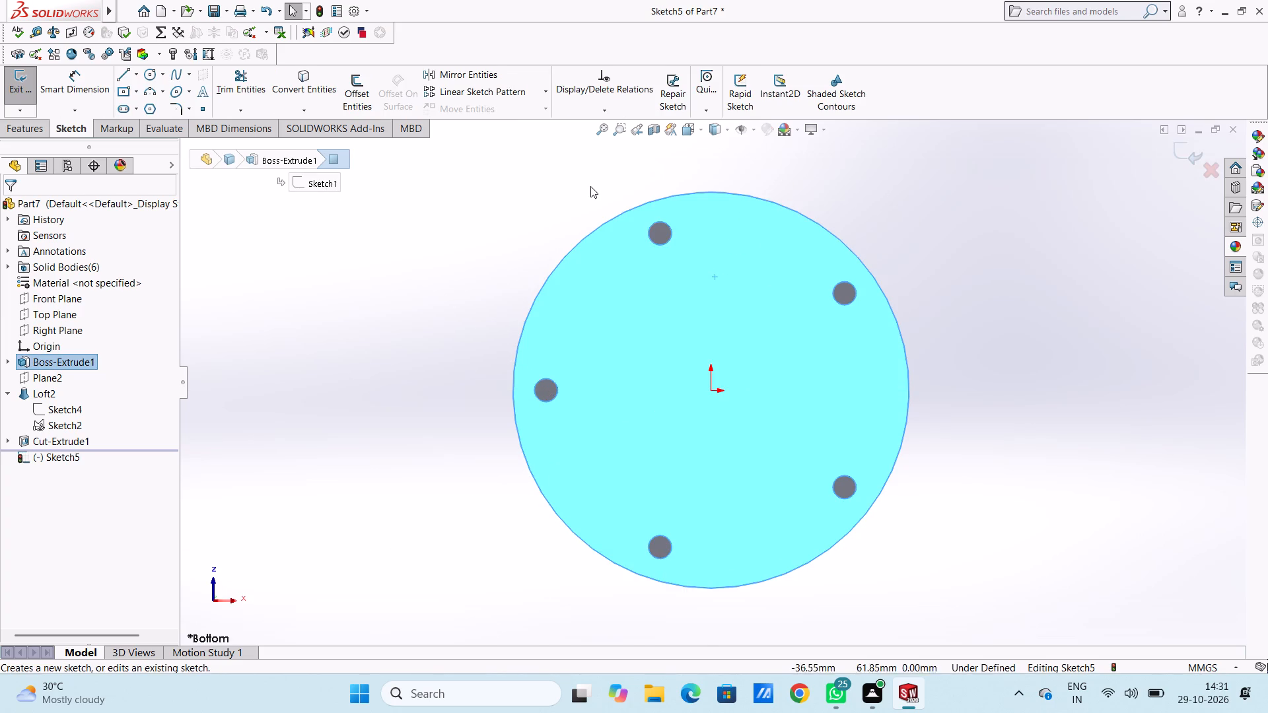
{"action": "left_click", "coordinate": [590, 186]}
{"action": "left_click", "coordinate": [147, 71]}
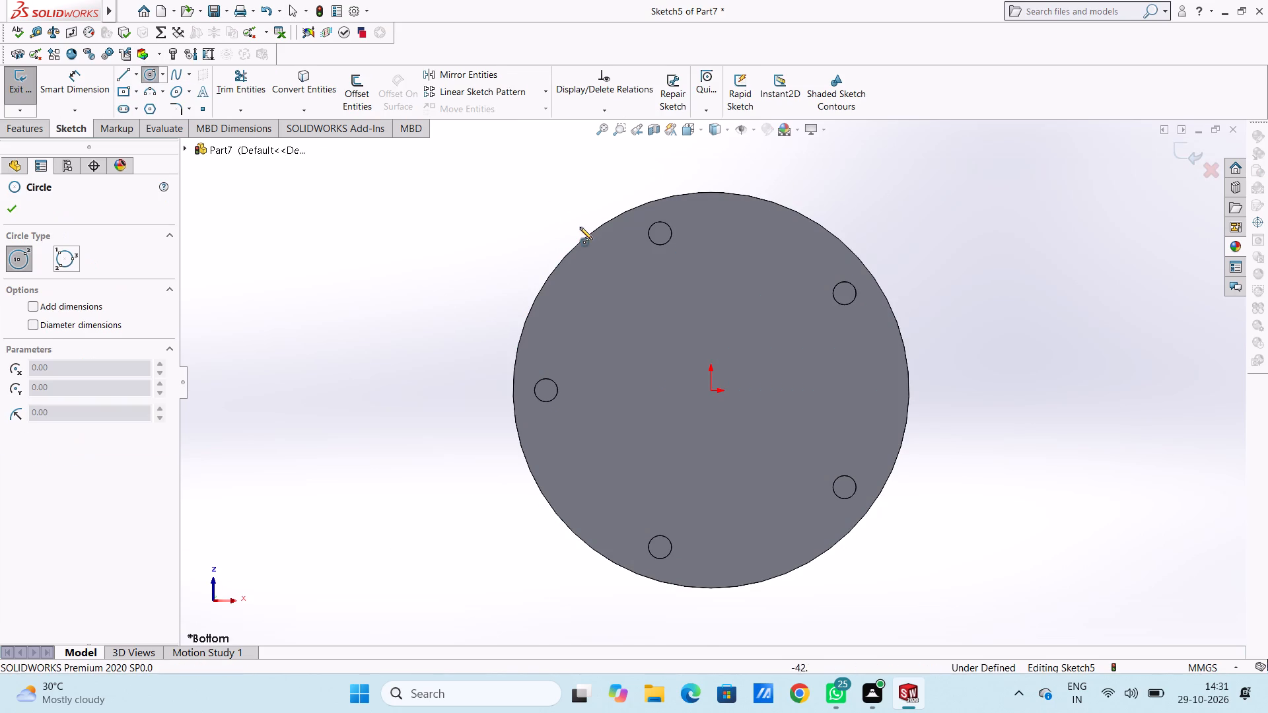
{"action": "left_click", "coordinate": [658, 232]}
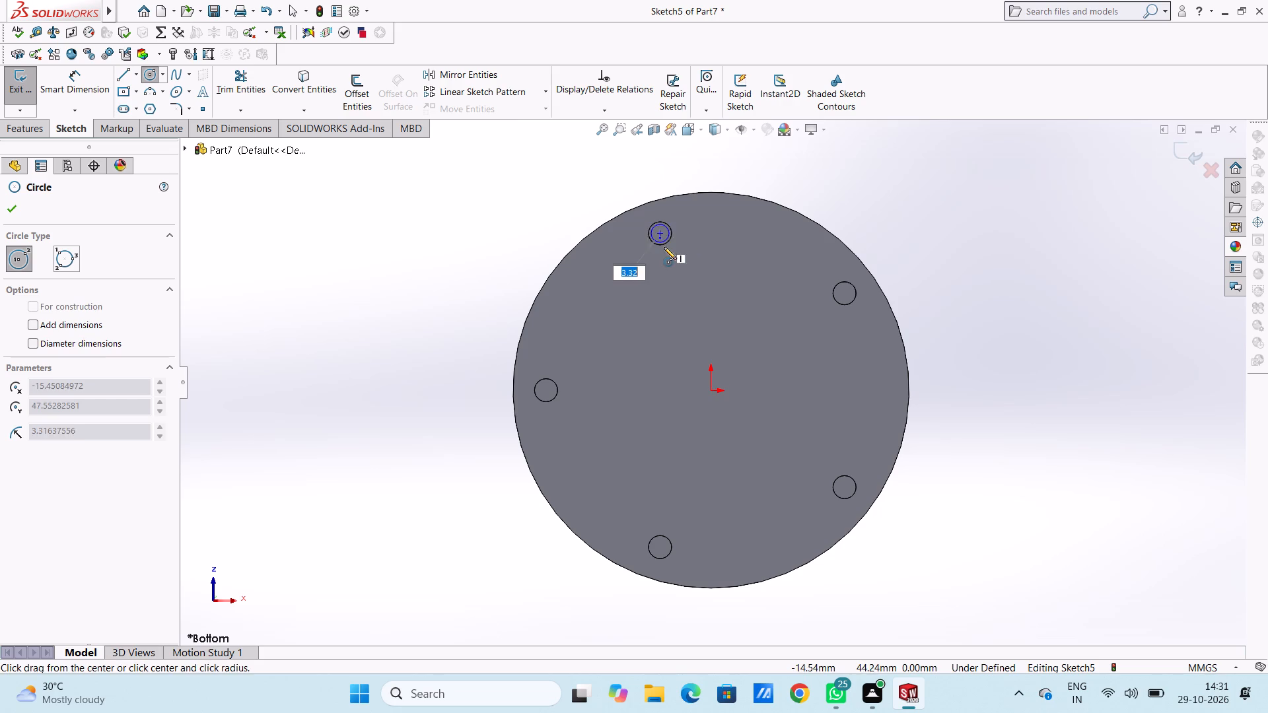
{"action": "left_click", "coordinate": [667, 242]}
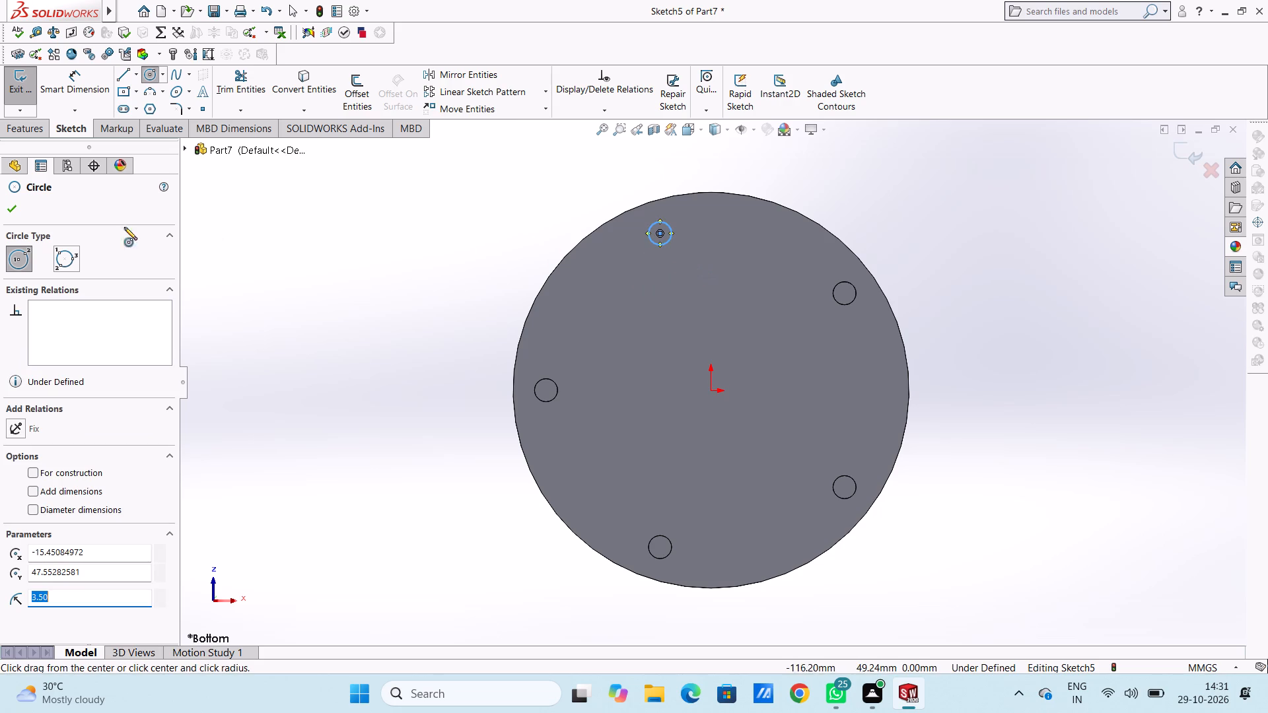
{"action": "left_click", "coordinate": [13, 207]}
{"action": "left_click", "coordinate": [258, 282]}
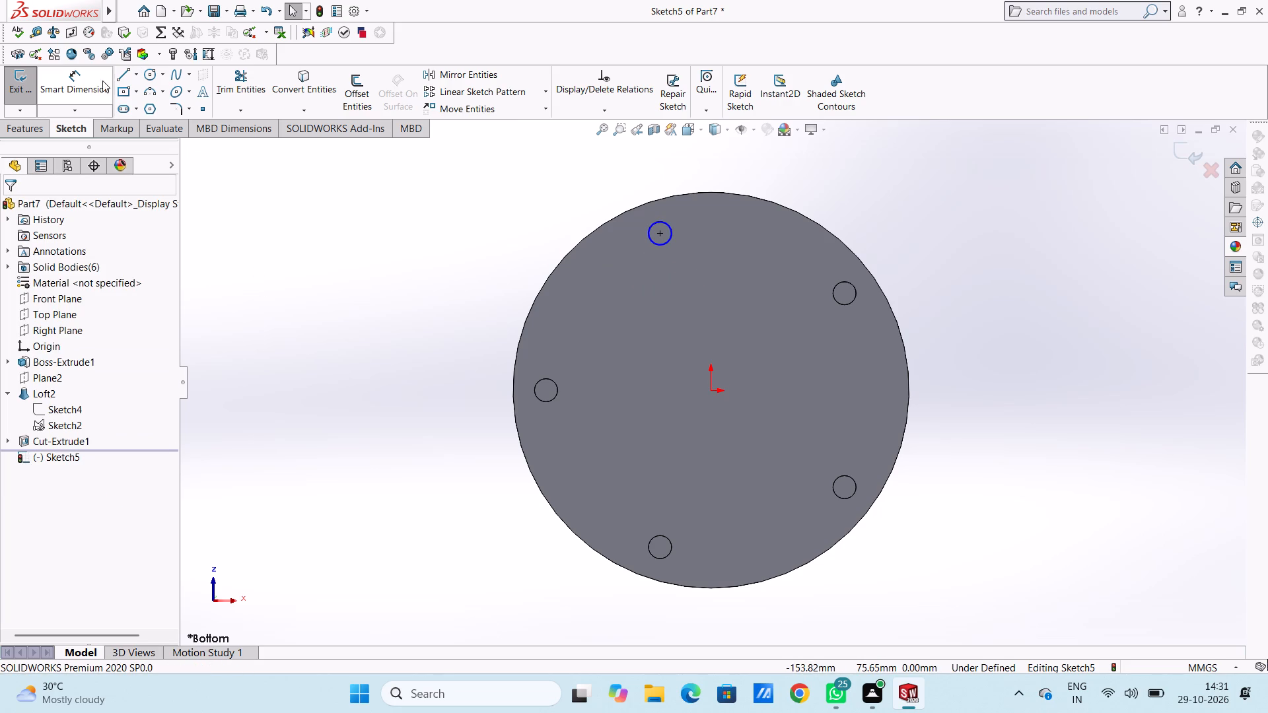
Dimension the new circle's diameter at 7 mm.
{"action": "left_click", "coordinate": [96, 88]}
{"action": "left_click", "coordinate": [652, 244]}
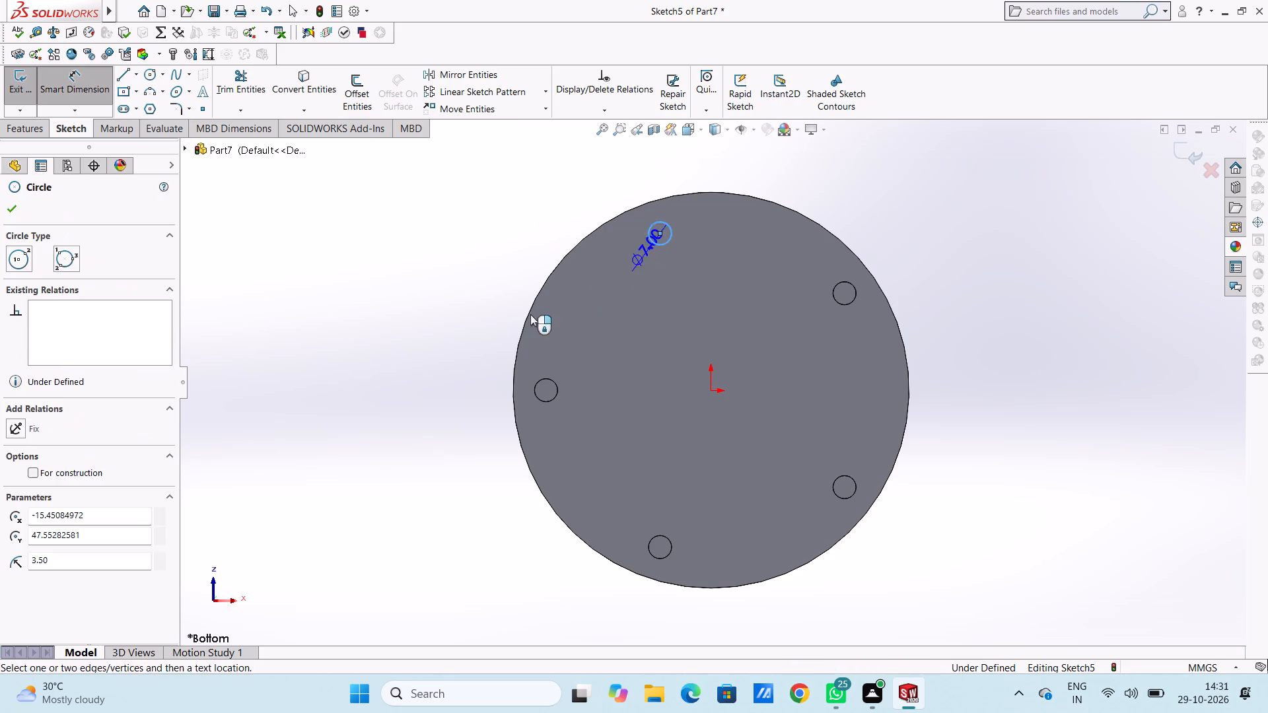
{"action": "left_click", "coordinate": [334, 371]}
{"action": "double_click", "coordinate": [271, 345]}
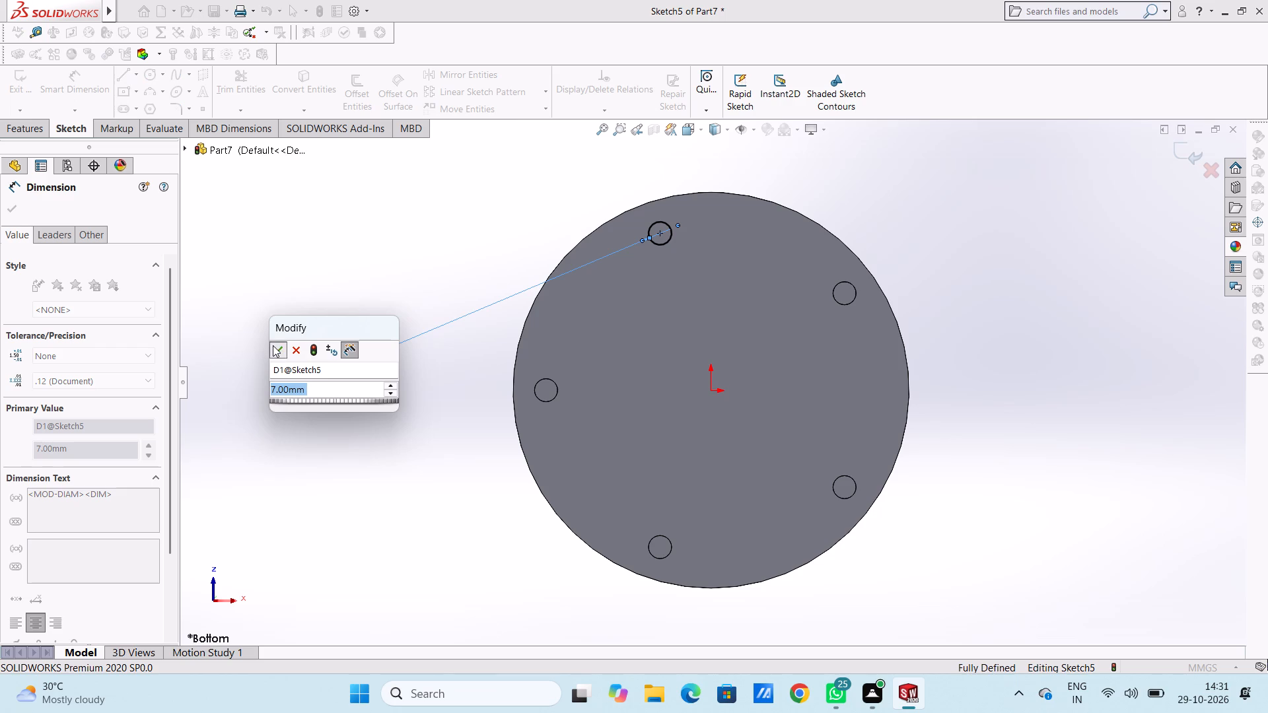
{"action": "left_click", "coordinate": [69, 83]}
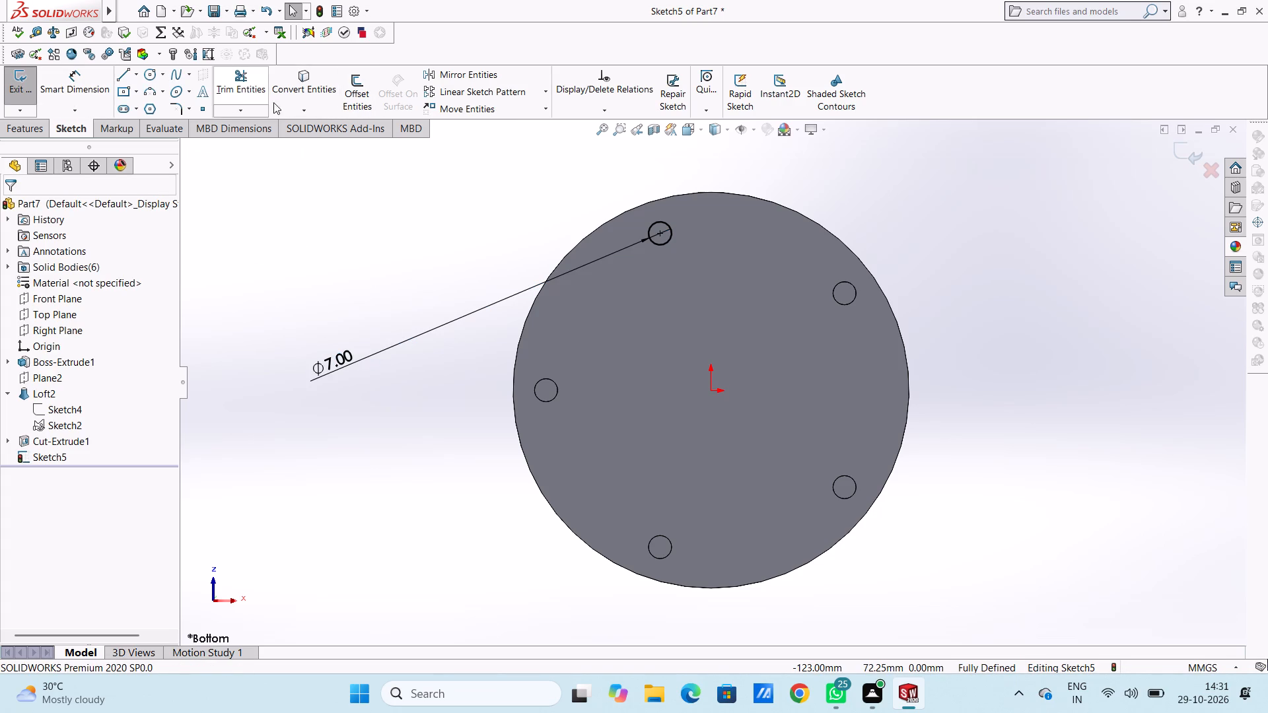
Circular-pattern the 7 mm circle about the origin with 5 equally spaced instances over 360 degrees.
{"action": "left_click", "coordinate": [652, 227]}
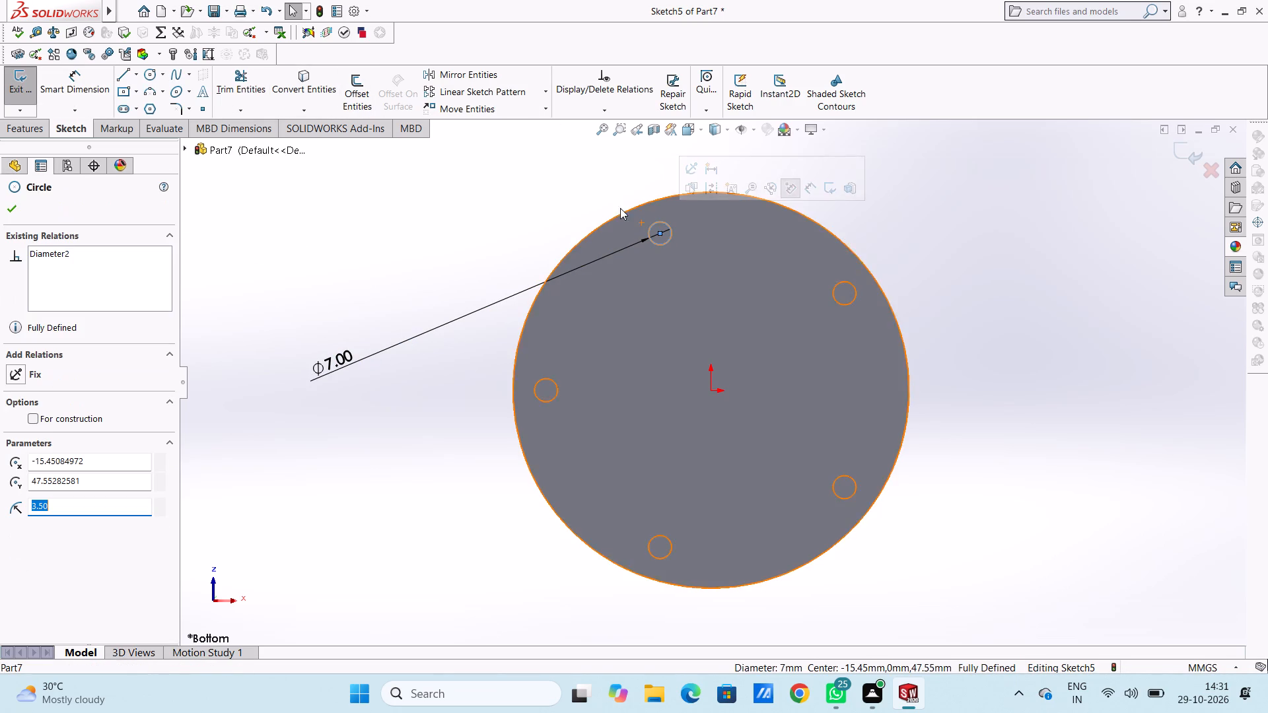
{"action": "left_click", "coordinate": [540, 90]}
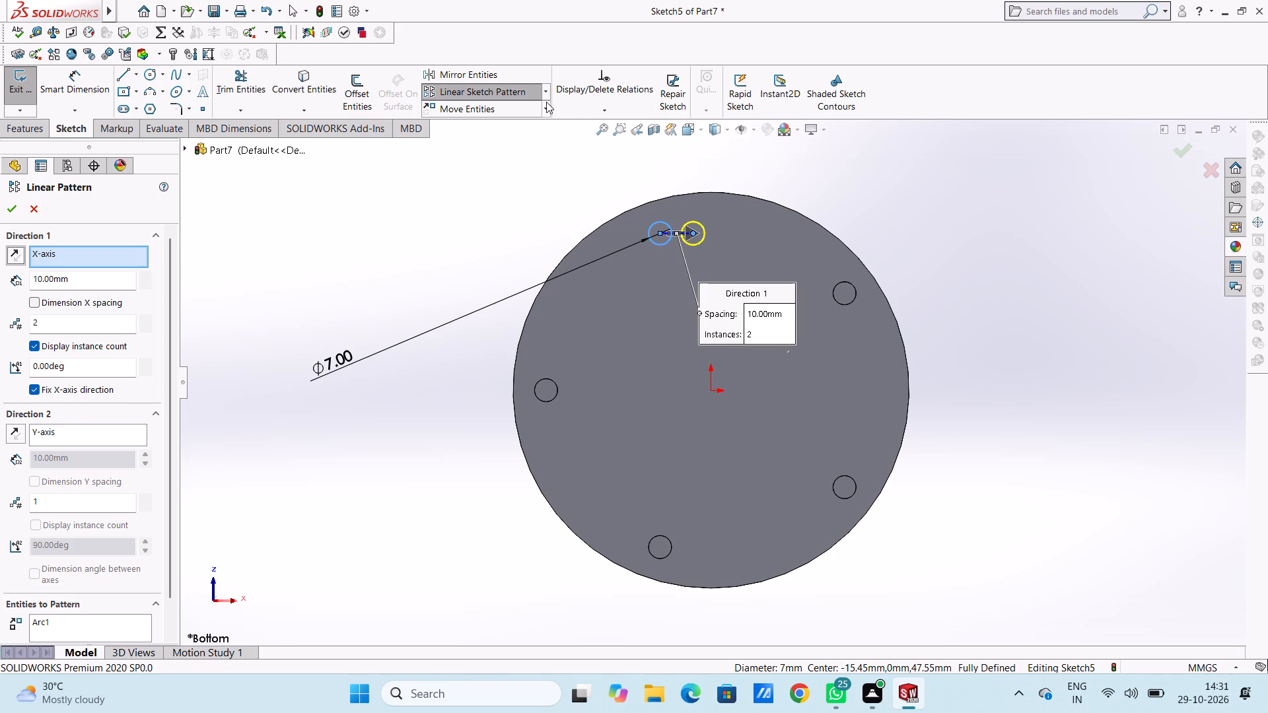
{"action": "left_click", "coordinate": [550, 89]}
{"action": "left_click", "coordinate": [543, 129]}
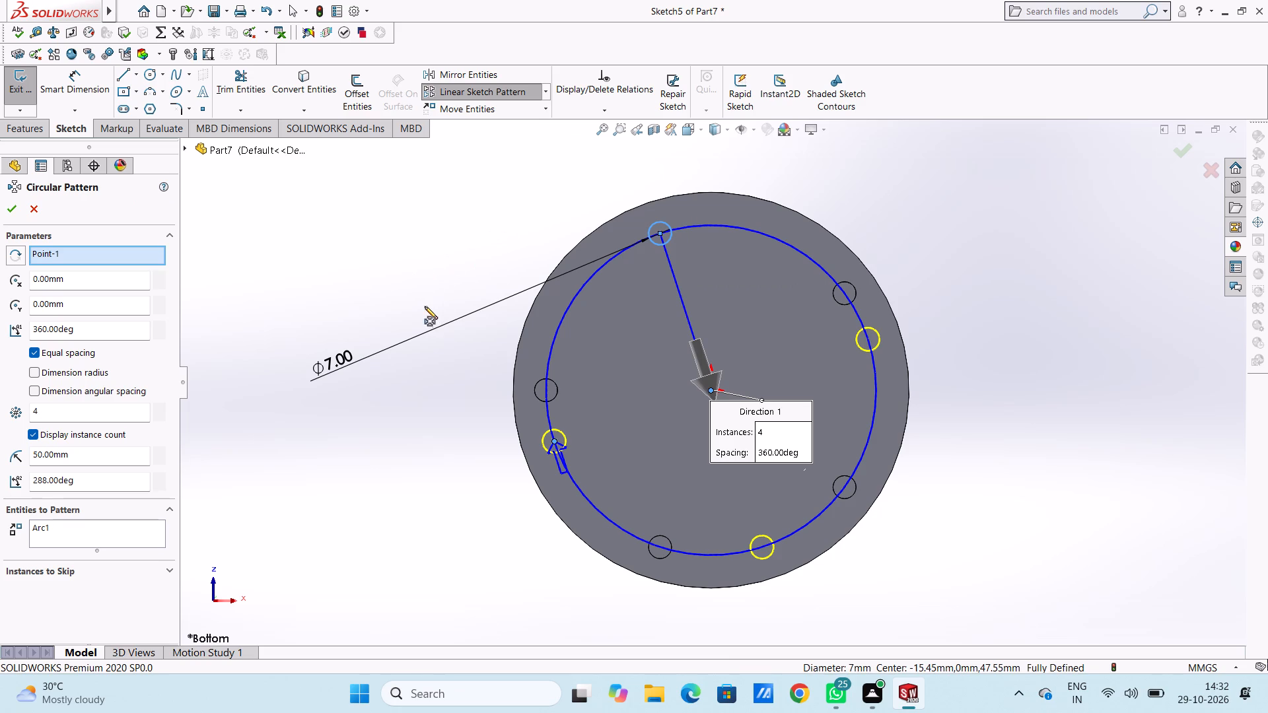
{"action": "double_click", "coordinate": [93, 415]}
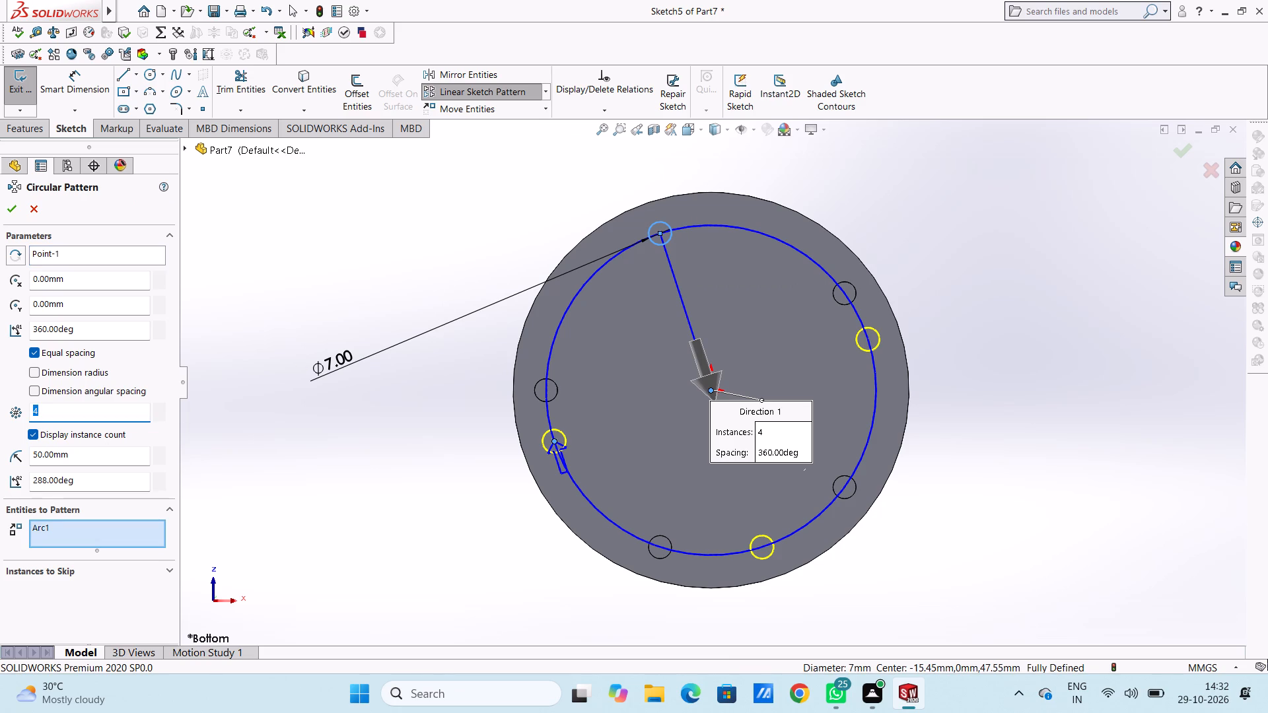
{"action": "key", "text": "5"}
{"action": "key", "text": "Return"}
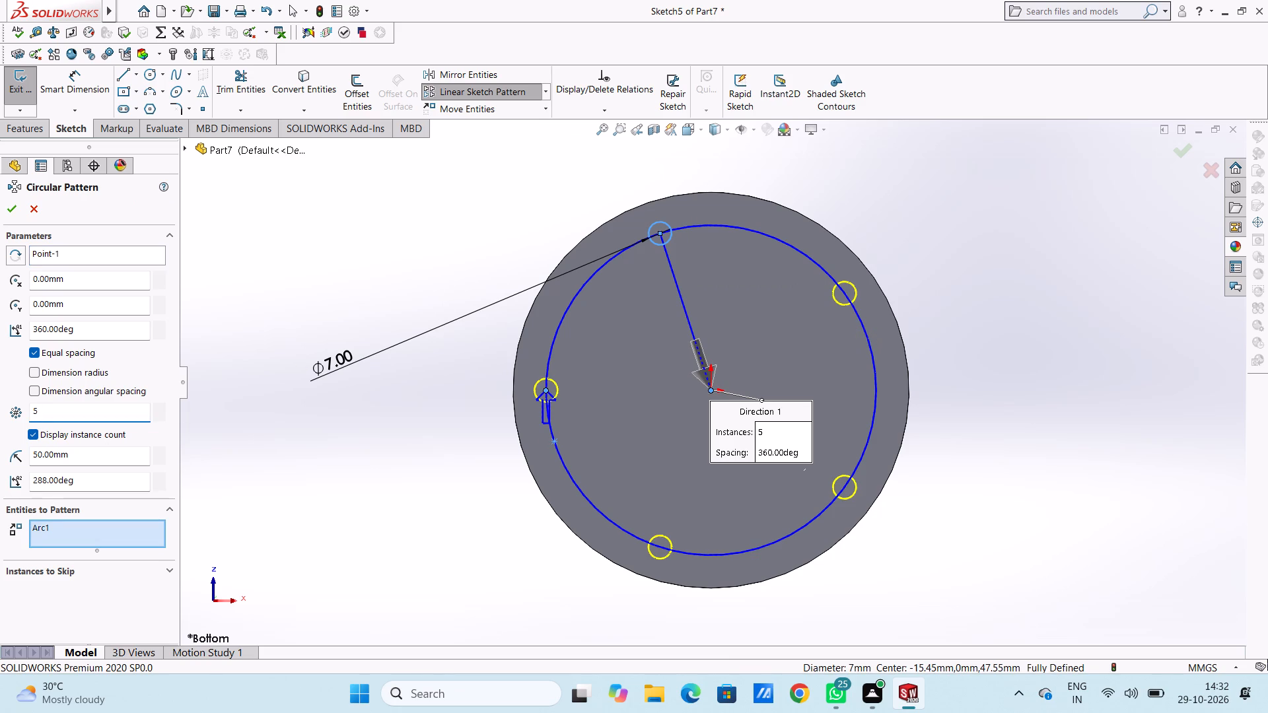
{"action": "left_click", "coordinate": [11, 204]}
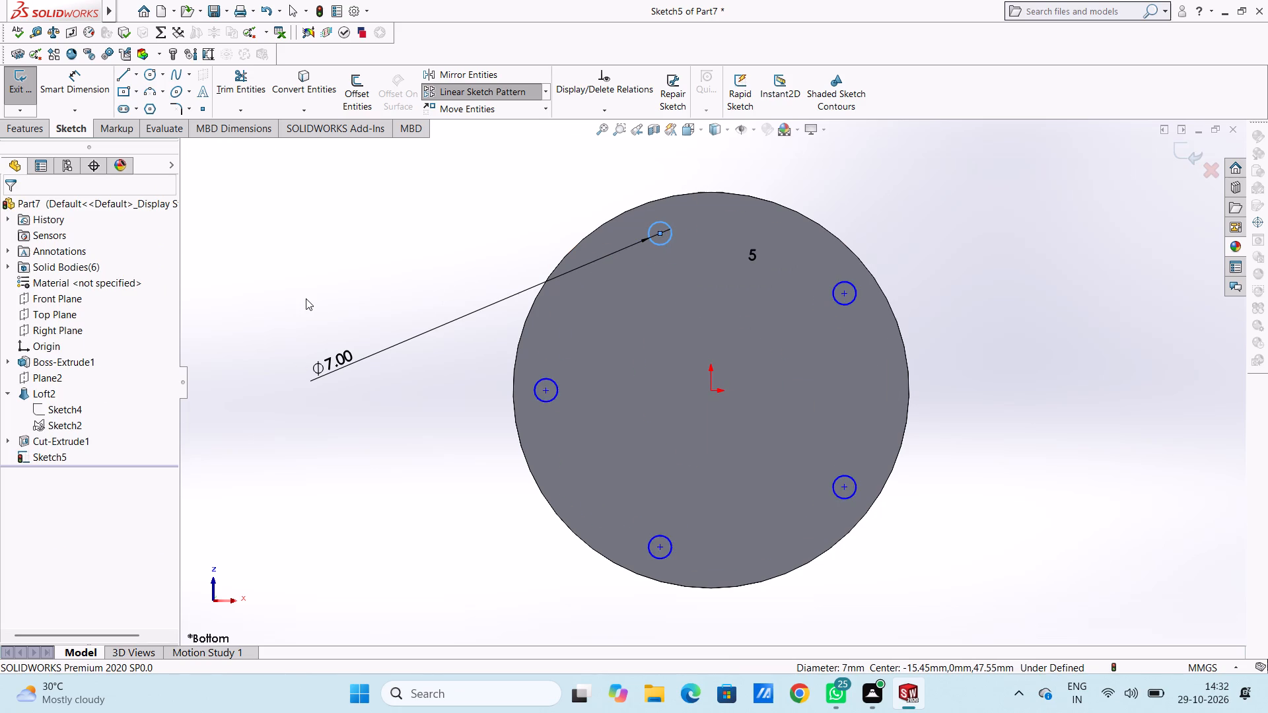
{"action": "left_click", "coordinate": [306, 298]}
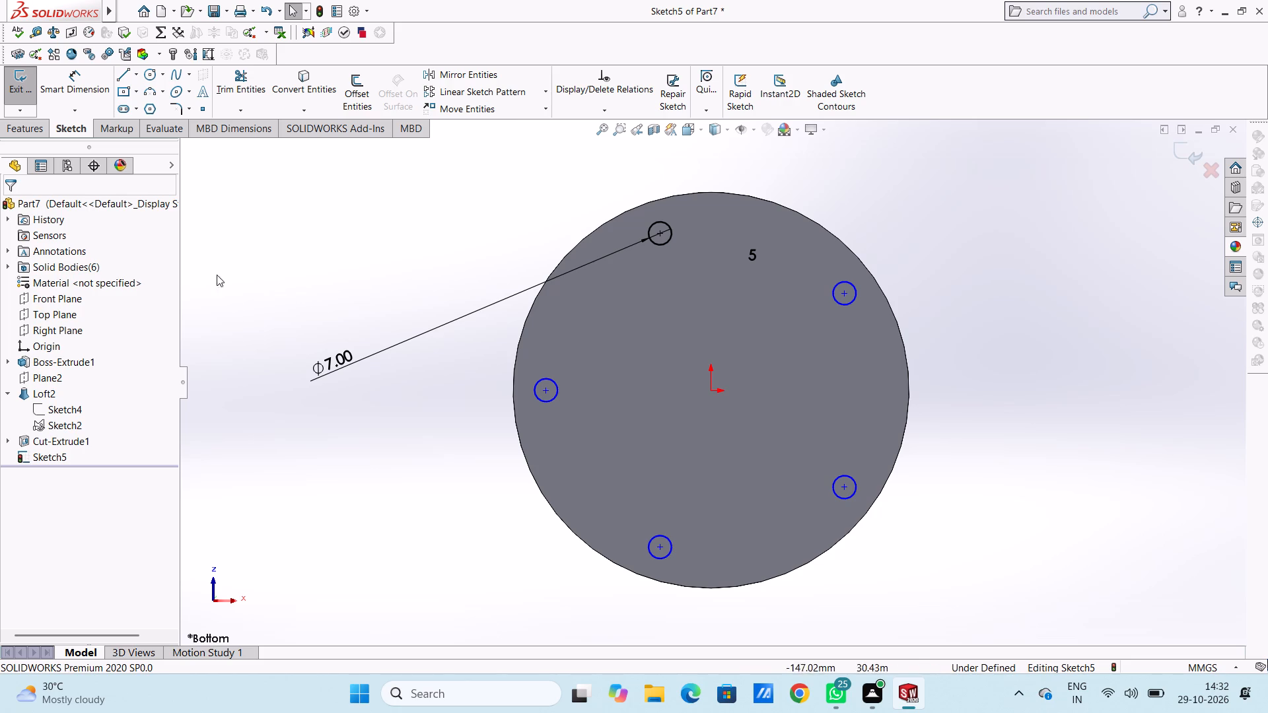
Dimension the horizontal distance from the origin to the centre of the patterned circle on the negative X side.
{"action": "left_click", "coordinate": [74, 80]}
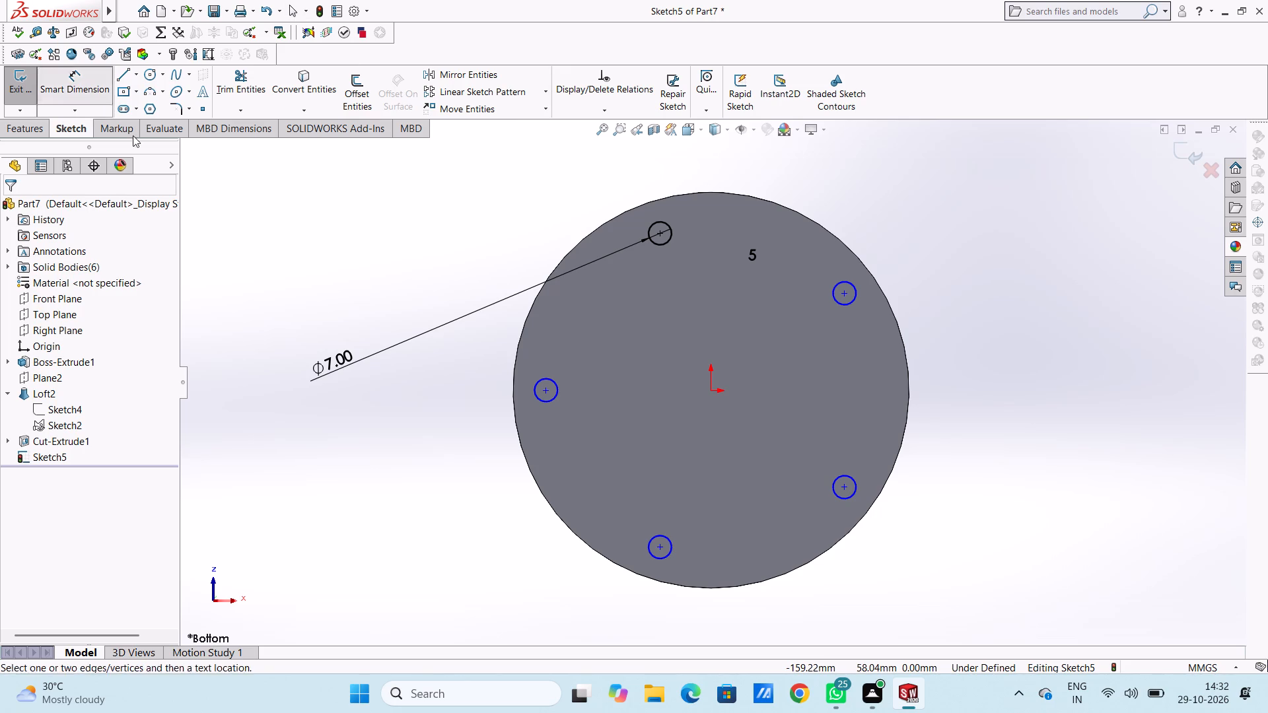
{"action": "left_click", "coordinate": [711, 388]}
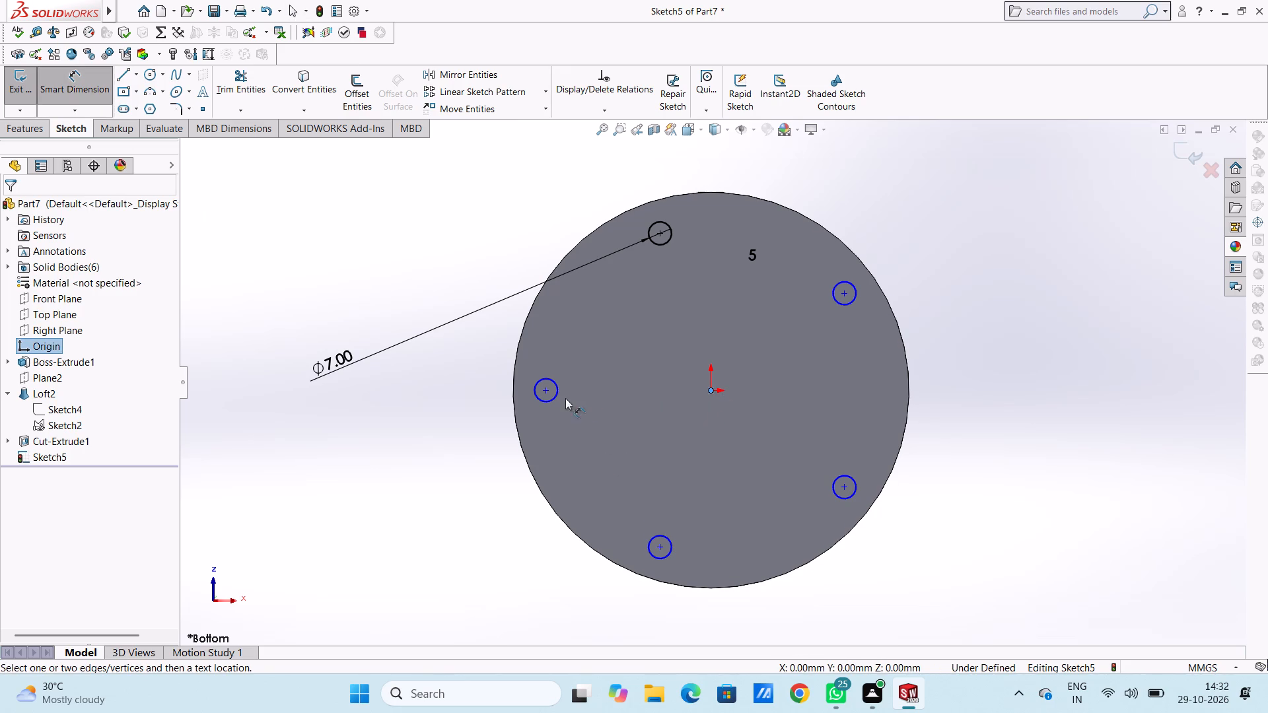
{"action": "left_click", "coordinate": [546, 390]}
{"action": "left_click", "coordinate": [511, 224]}
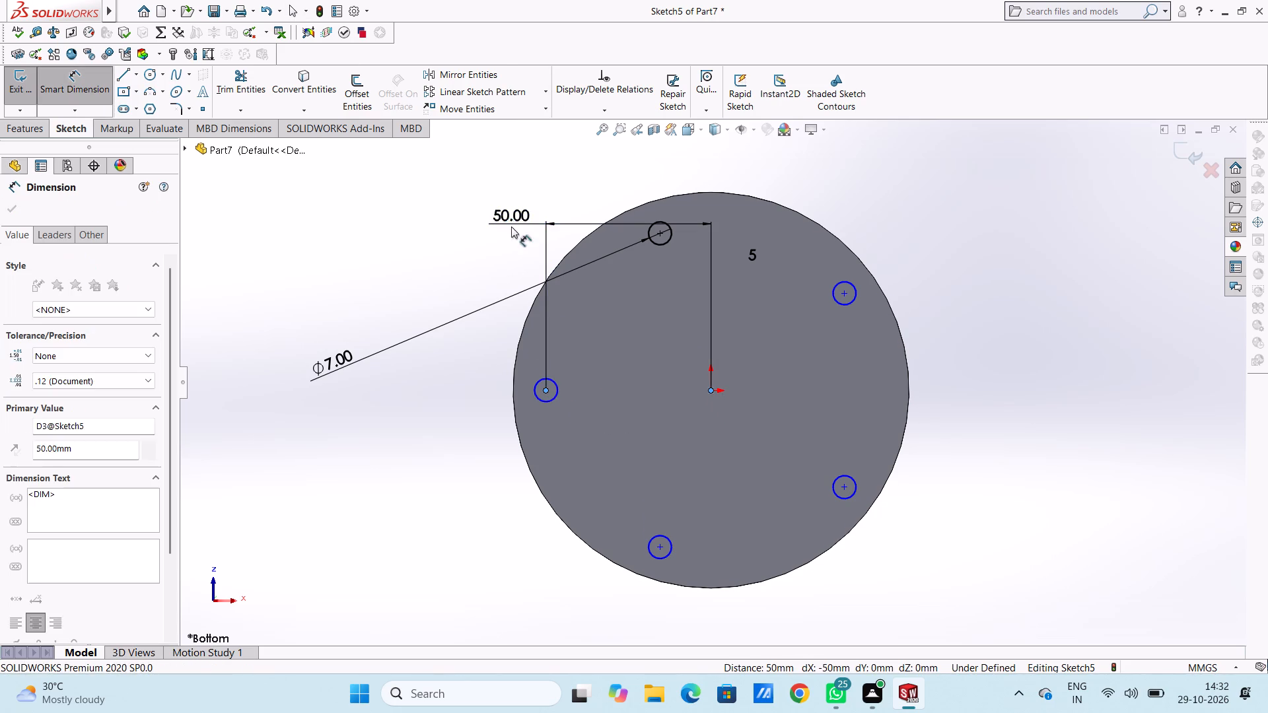
{"action": "left_click", "coordinate": [456, 208]}
{"action": "left_click", "coordinate": [420, 221]}
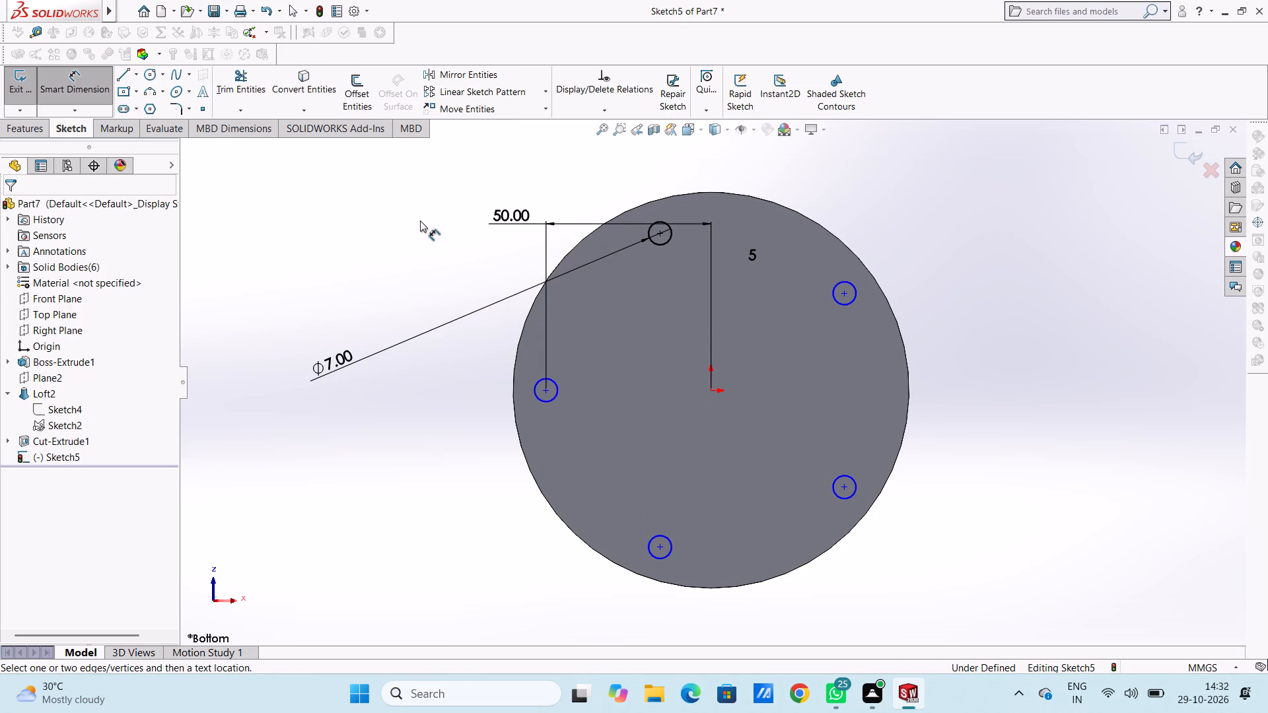
Dimension the vertical distance between the centres of the negative-X circle and the adjacent circle below it.
{"action": "left_click", "coordinate": [544, 388]}
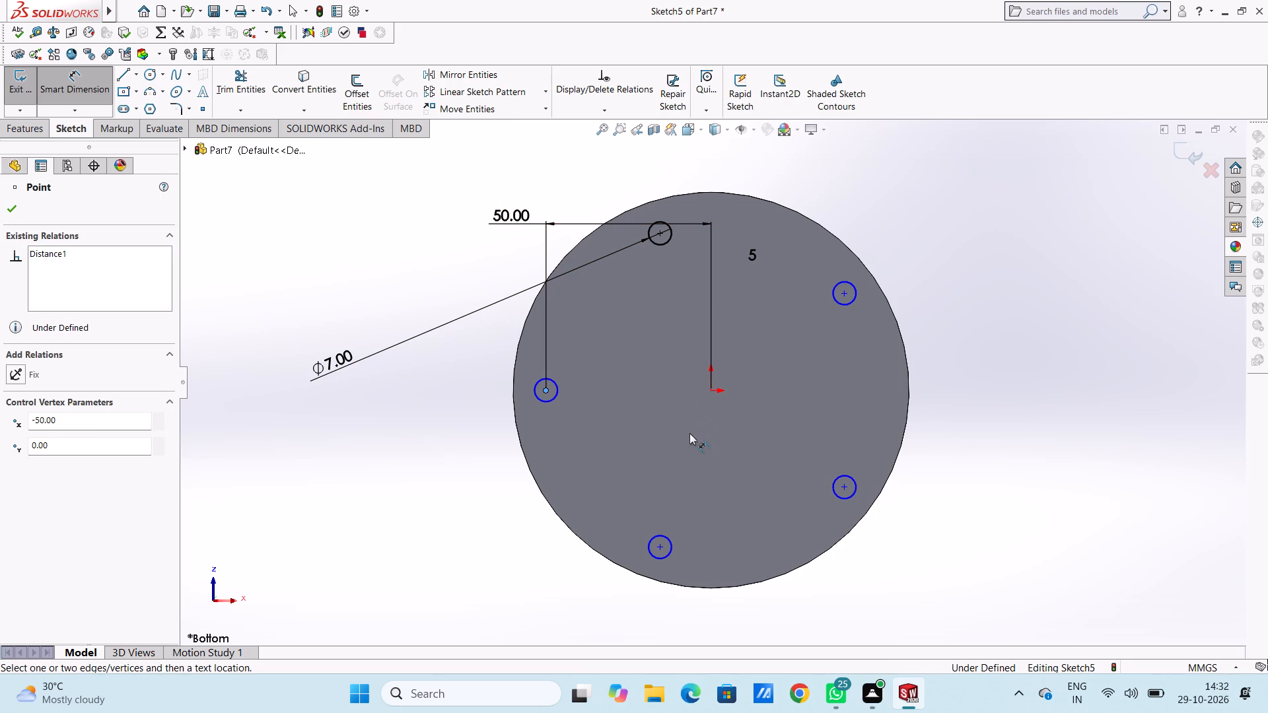
{"action": "left_click", "coordinate": [662, 547]}
{"action": "left_click", "coordinate": [388, 494]}
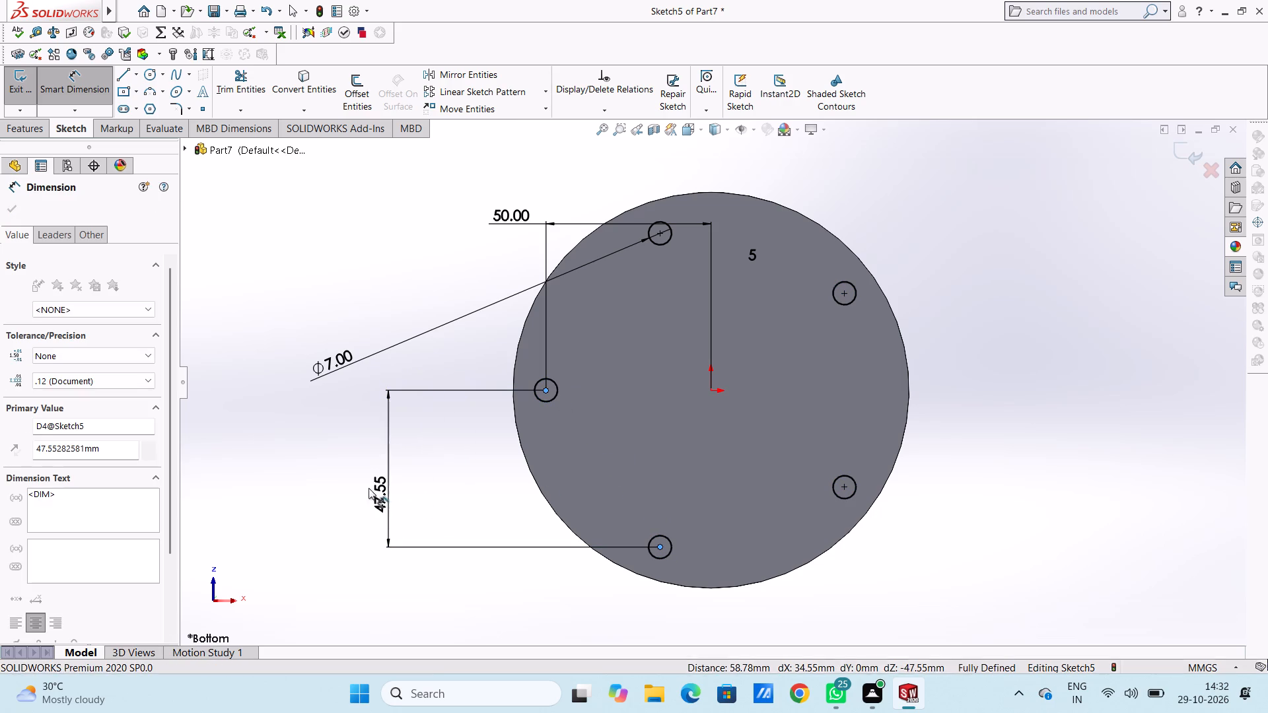
{"action": "left_click", "coordinate": [328, 473]}
{"action": "left_click", "coordinate": [370, 426]}
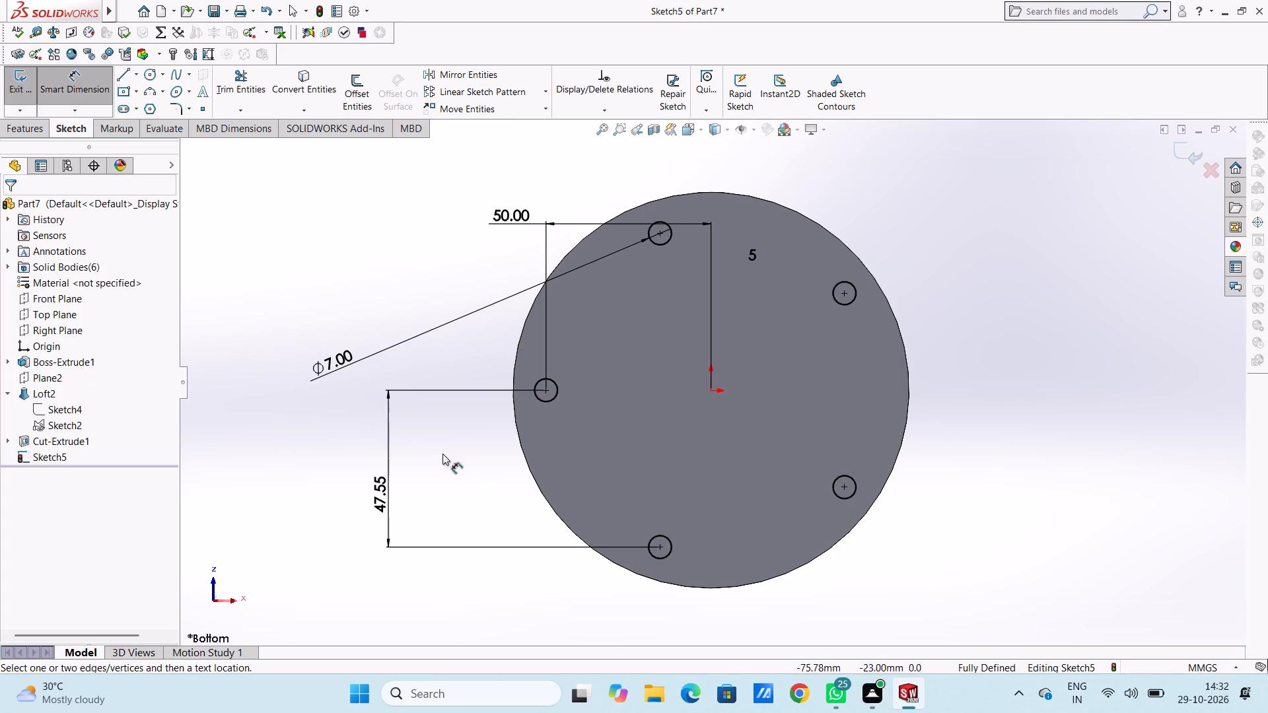
{"action": "left_click", "coordinate": [92, 90]}
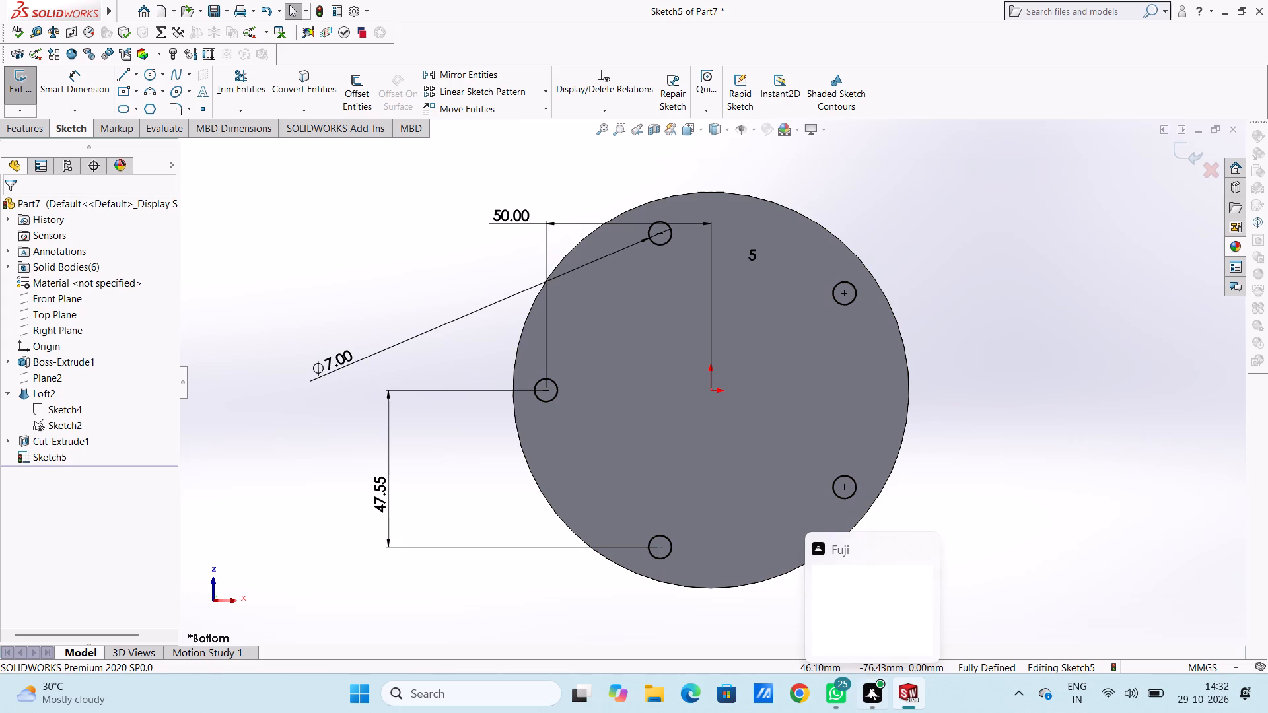
Extrude-cut the five 7 mm circles Through All from the disc's bottom face up through the body.
{"action": "left_click", "coordinate": [44, 127]}
{"action": "left_click", "coordinate": [225, 92]}
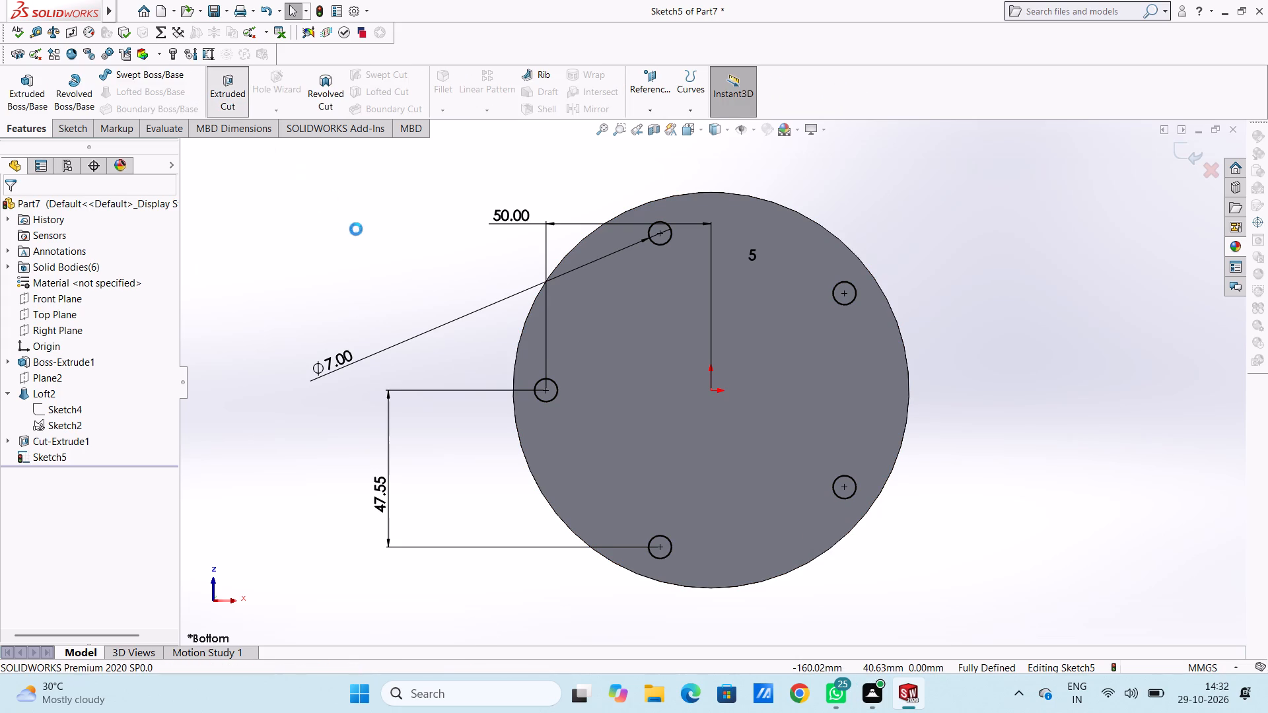
{"action": "middle_click_drag", "start_coordinate": [456, 197], "coordinate": [376, 455]}
{"action": "left_click", "coordinate": [118, 302]}
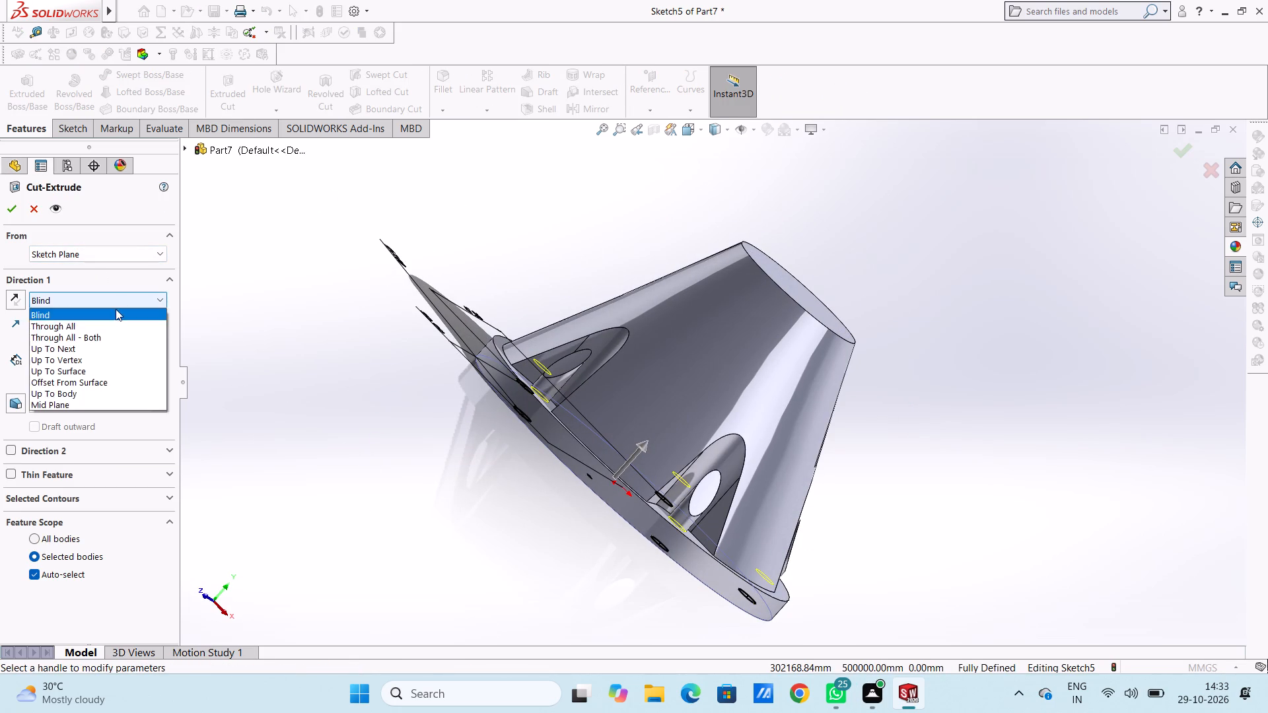
{"action": "left_click", "coordinate": [114, 326]}
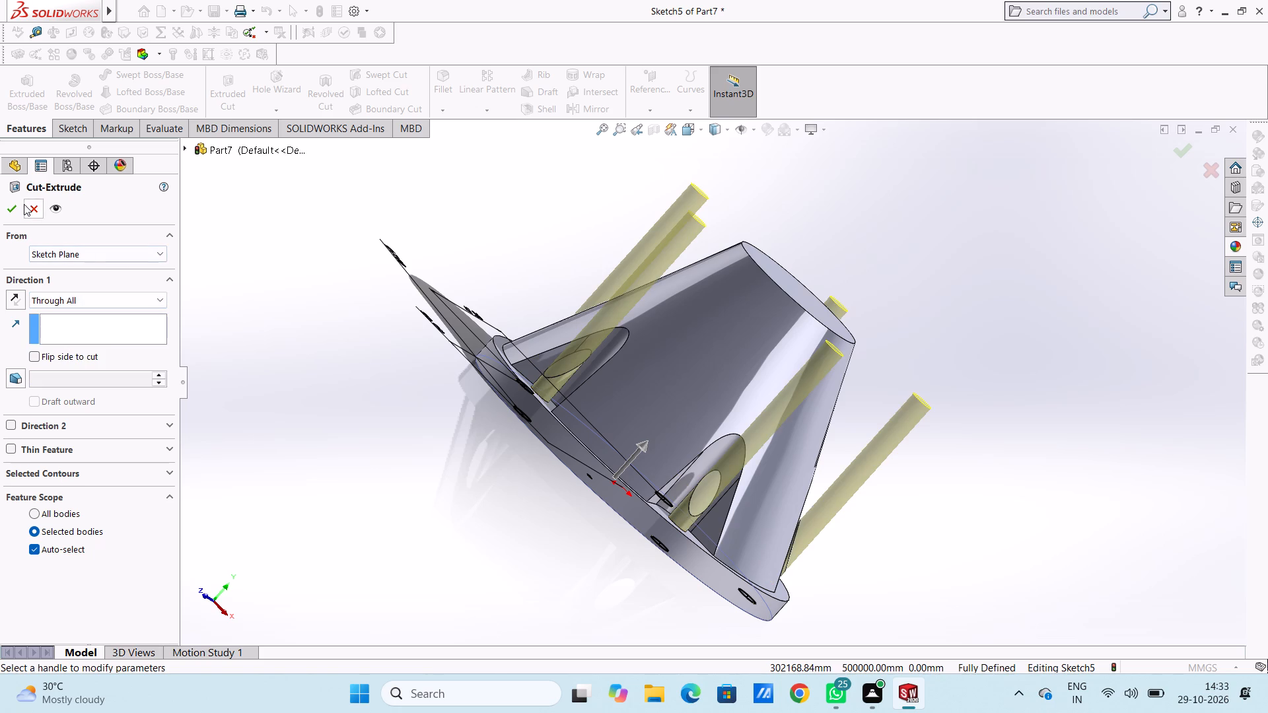
{"action": "left_click", "coordinate": [12, 211]}
{"action": "left_click", "coordinate": [288, 283]}
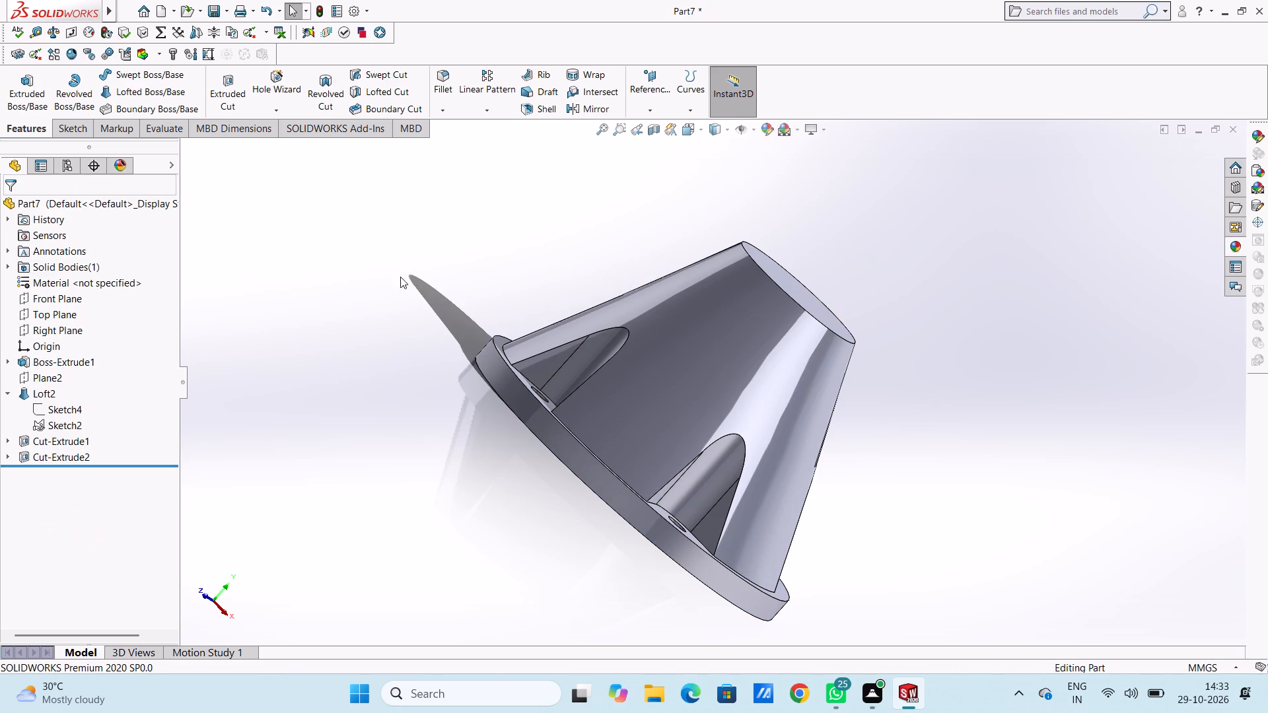
Examine the notched cone and the flange holes from several angles.
{"action": "middle_click_drag", "start_coordinate": [400, 277], "coordinate": [353, 374]}
{"action": "scroll", "coordinate": [421, 333], "scroll_direction": "up", "scroll_amount": 3}
{"action": "middle_click_drag", "start_coordinate": [495, 403], "coordinate": [462, 310]}
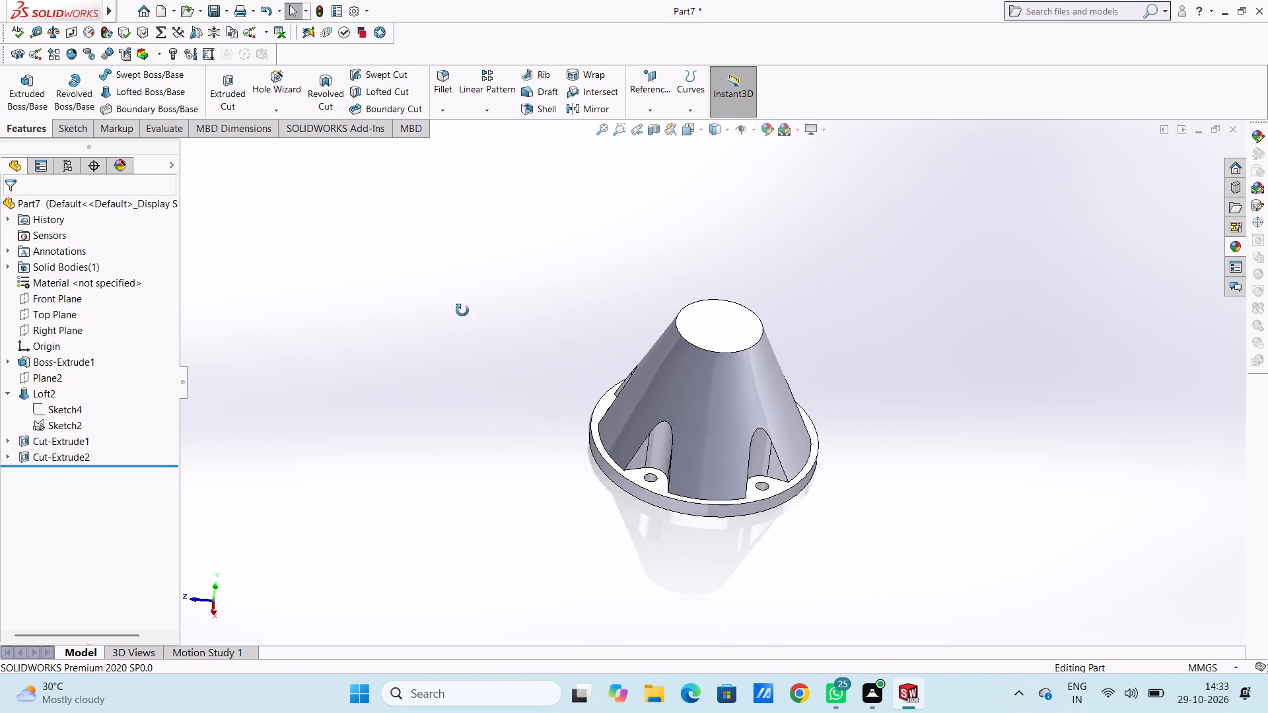
{"action": "middle_click_drag", "start_coordinate": [462, 310], "coordinate": [419, 413]}
{"action": "middle_click_drag", "start_coordinate": [437, 413], "coordinate": [494, 357]}
{"action": "scroll", "coordinate": [563, 355], "scroll_direction": "up", "scroll_amount": 3}
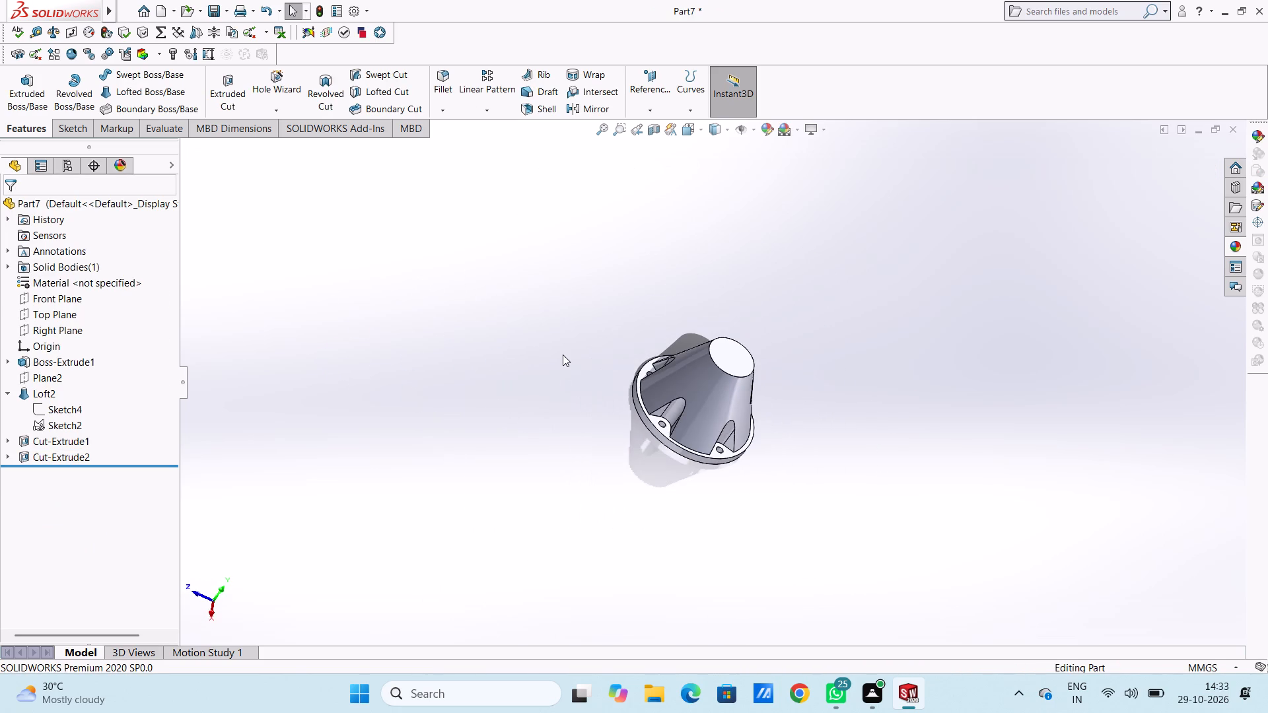
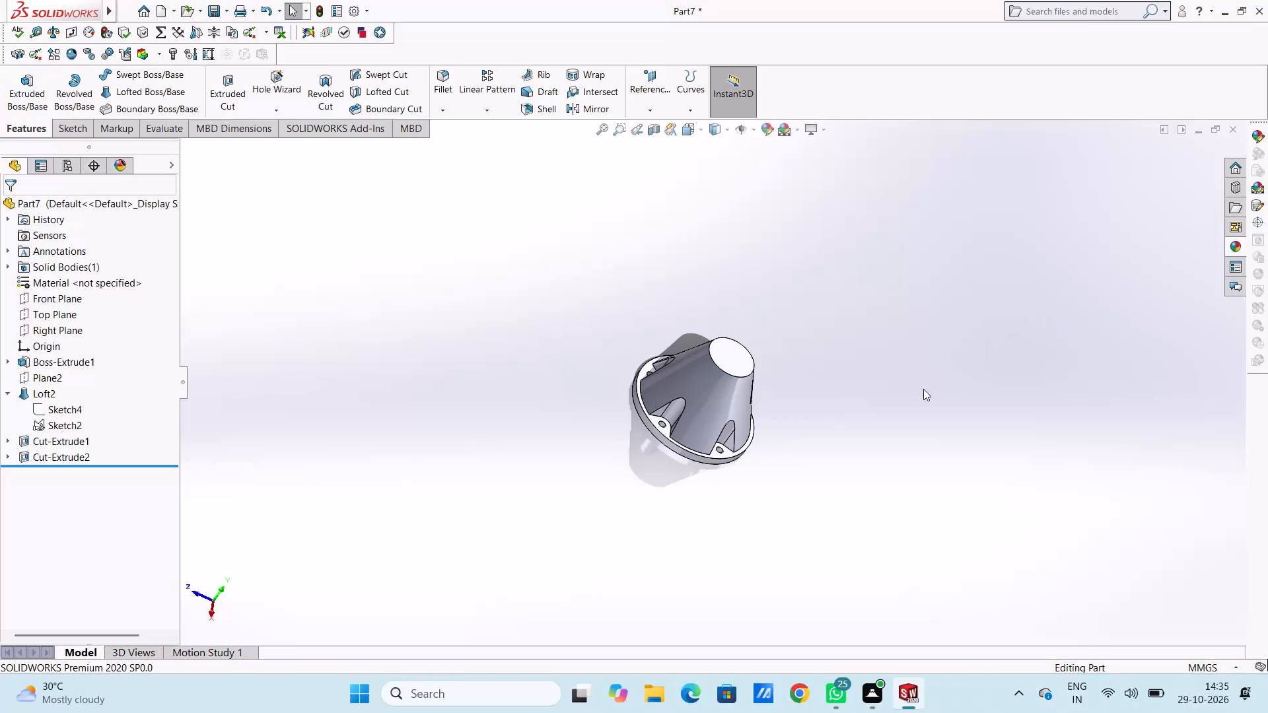
Open a new sketch on the upper face of the disc flange, viewed from the top.
{"action": "middle_click_drag", "start_coordinate": [749, 494], "coordinate": [738, 408]}
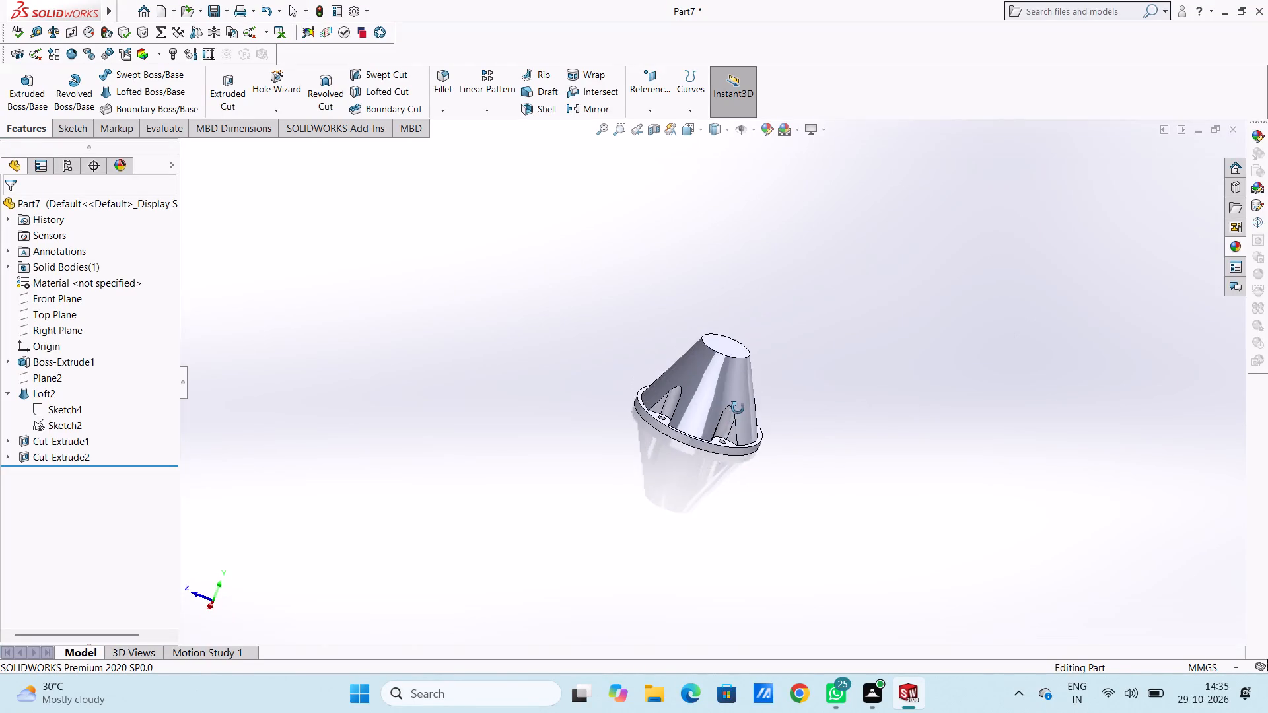
{"action": "middle_click_drag", "start_coordinate": [738, 408], "coordinate": [708, 492]}
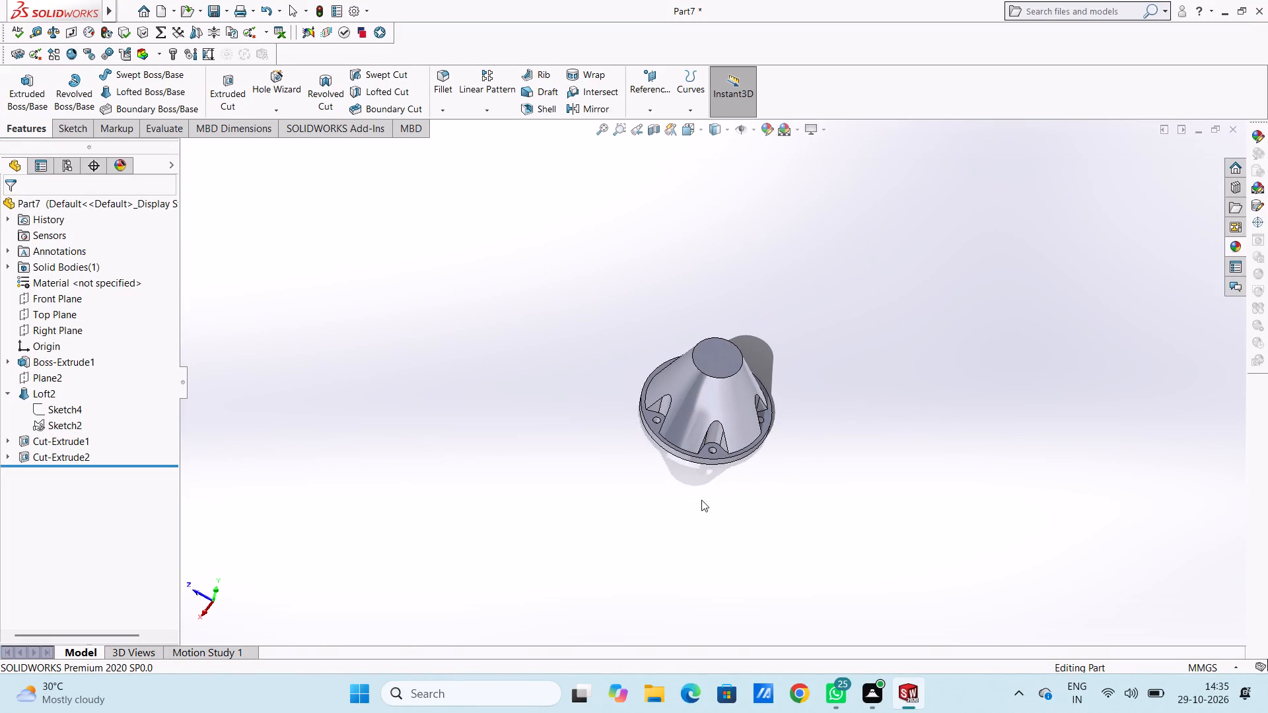
{"action": "key", "text": "ctrl+5"}
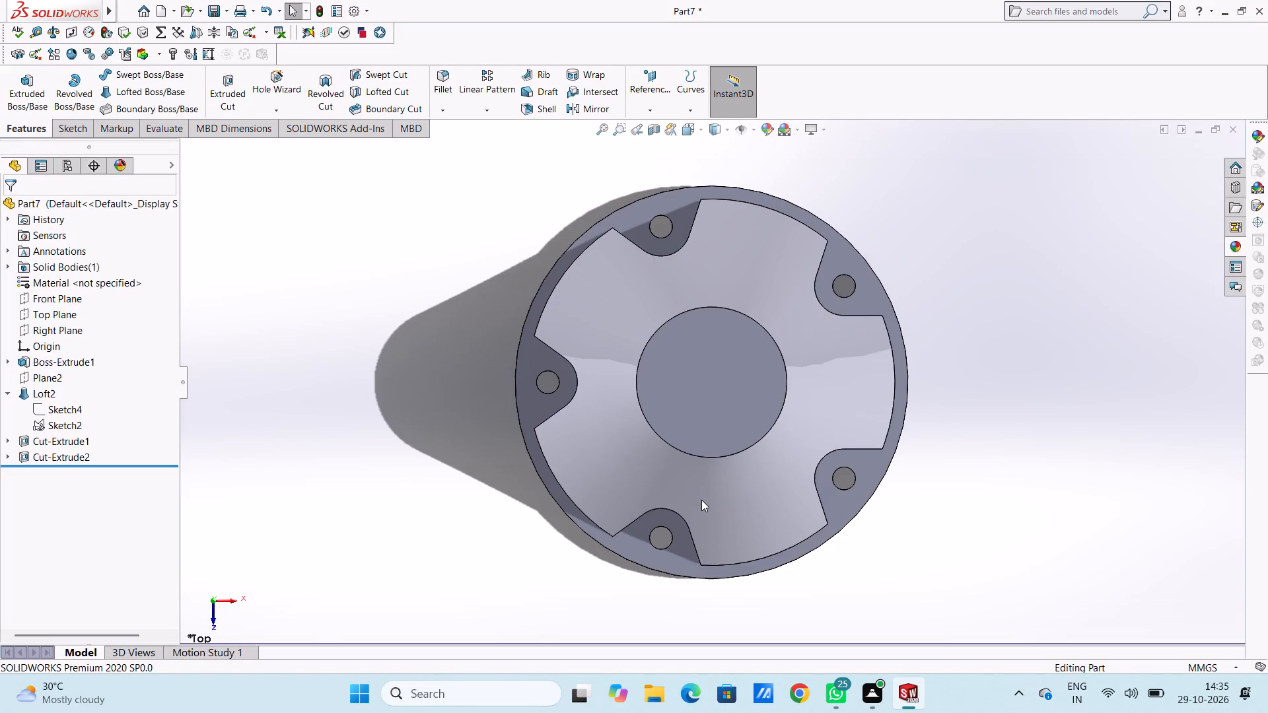
{"action": "scroll", "coordinate": [721, 413], "scroll_direction": "up", "scroll_amount": 3}
{"action": "scroll", "coordinate": [671, 448], "scroll_direction": "down", "scroll_amount": 4}
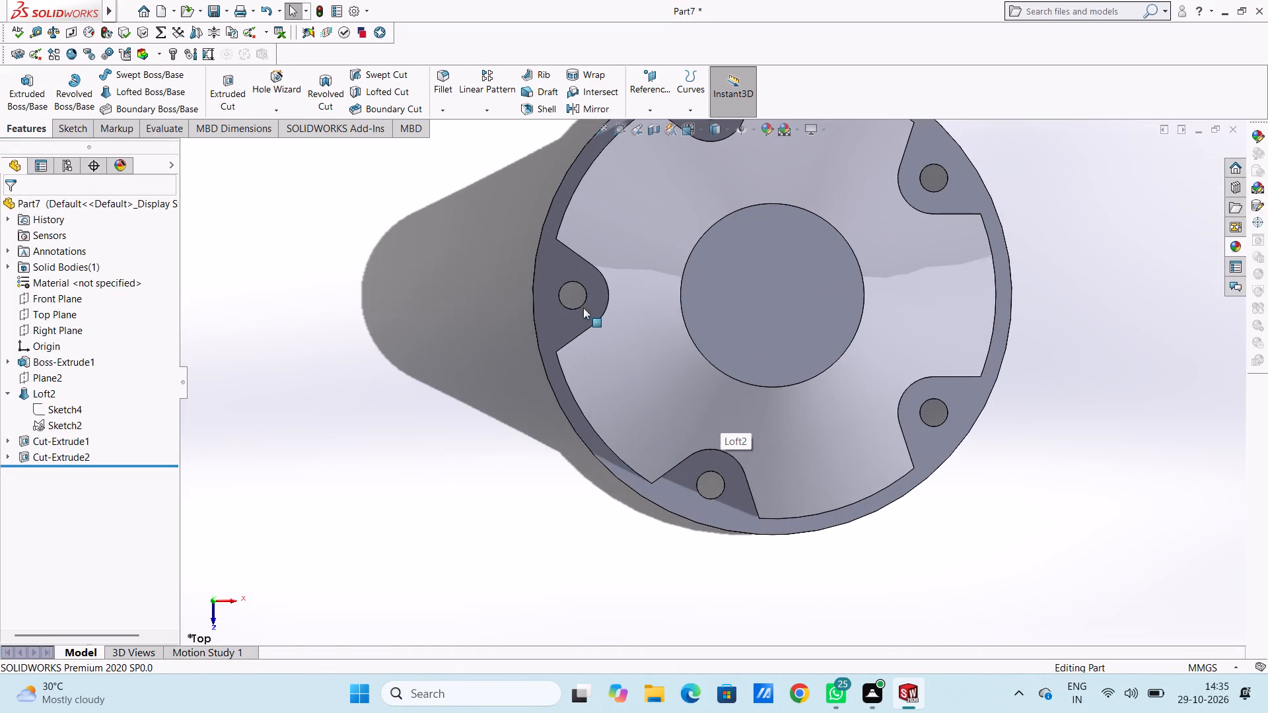
{"action": "left_click", "coordinate": [552, 323]}
{"action": "left_click", "coordinate": [608, 287]}
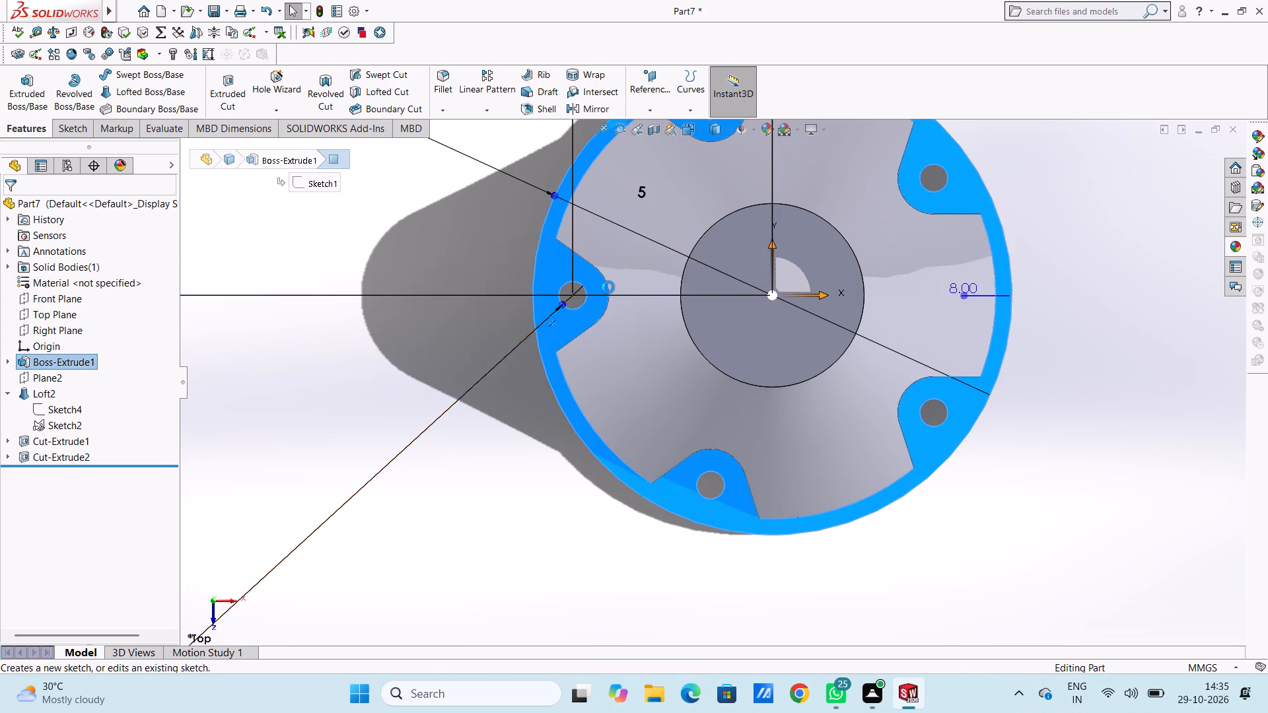
{"action": "left_click", "coordinate": [450, 278]}
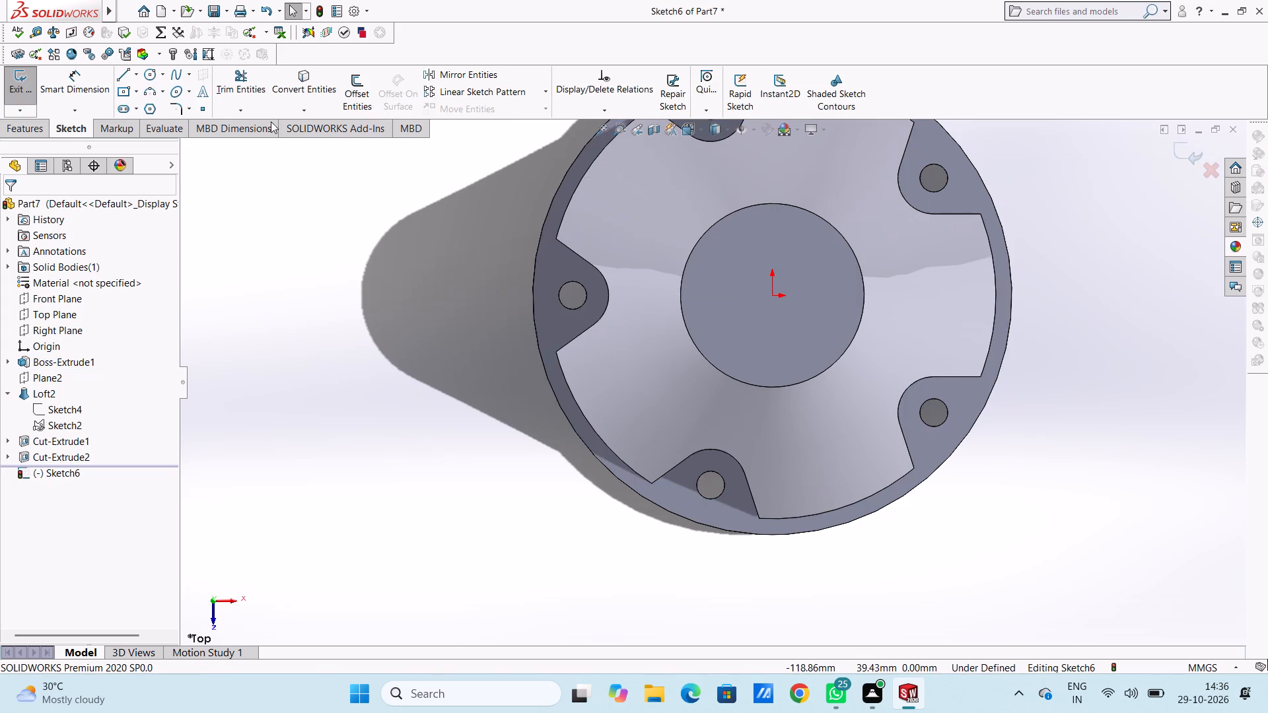
Sketch five circles of about 6 to 7 mm radius, each concentric with one of the five flange holes.
{"action": "left_click", "coordinate": [148, 71]}
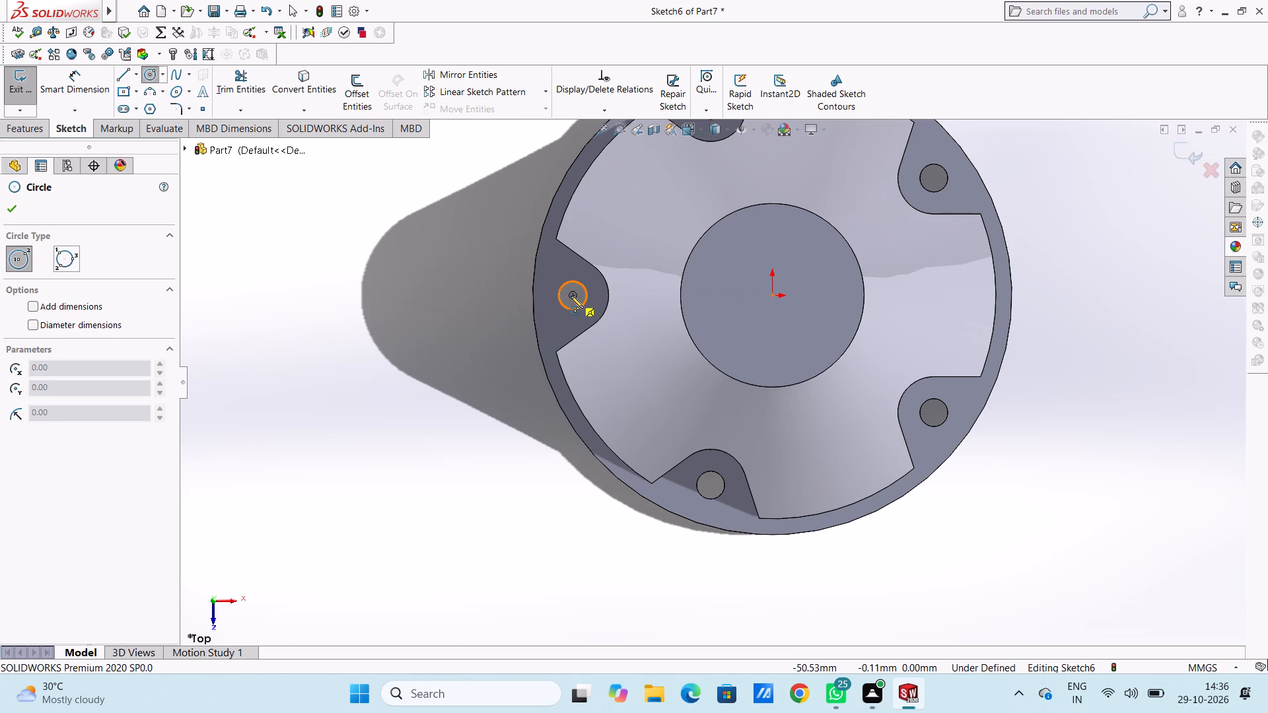
{"action": "left_click", "coordinate": [574, 295]}
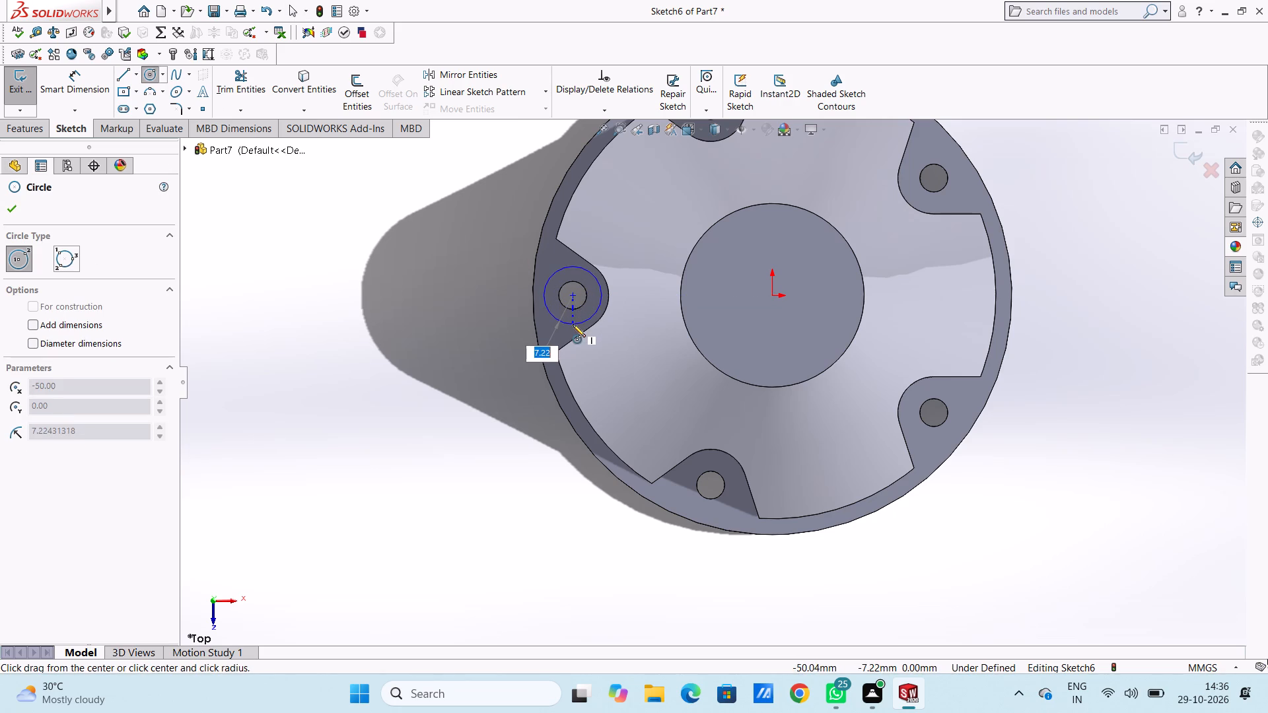
{"action": "left_click", "coordinate": [573, 324]}
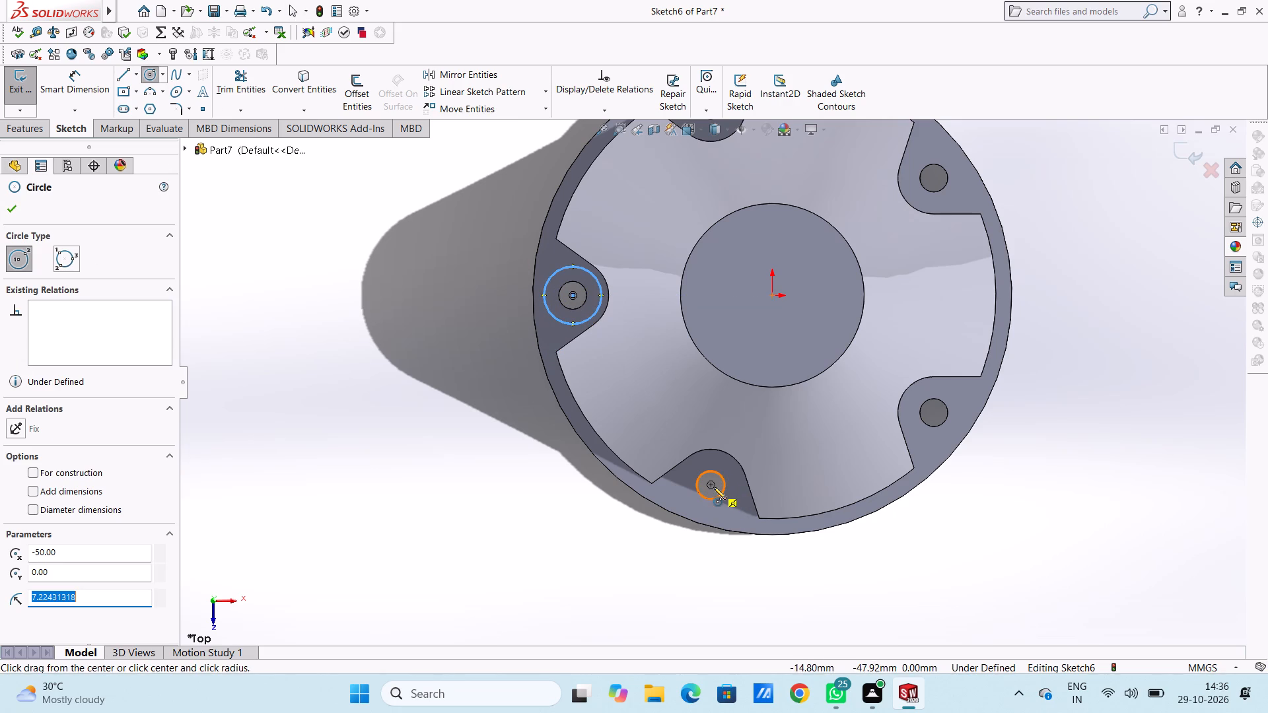
{"action": "left_click", "coordinate": [709, 485]}
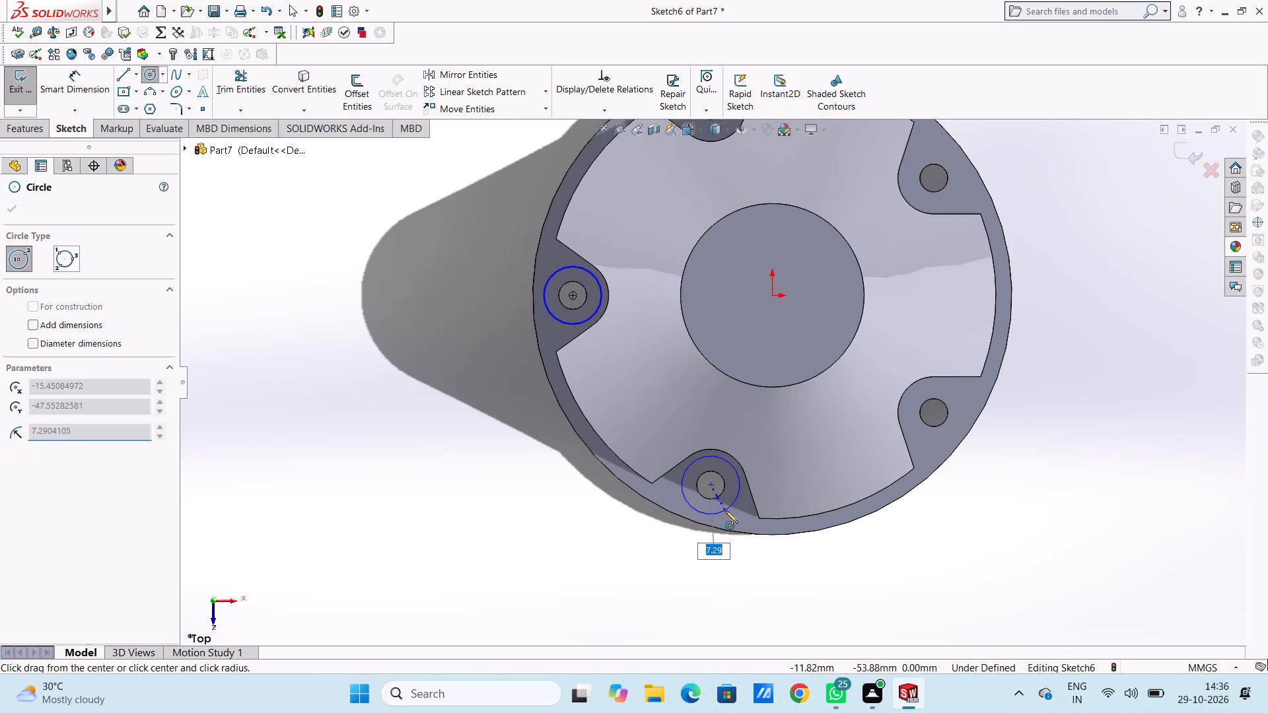
{"action": "left_click", "coordinate": [725, 510]}
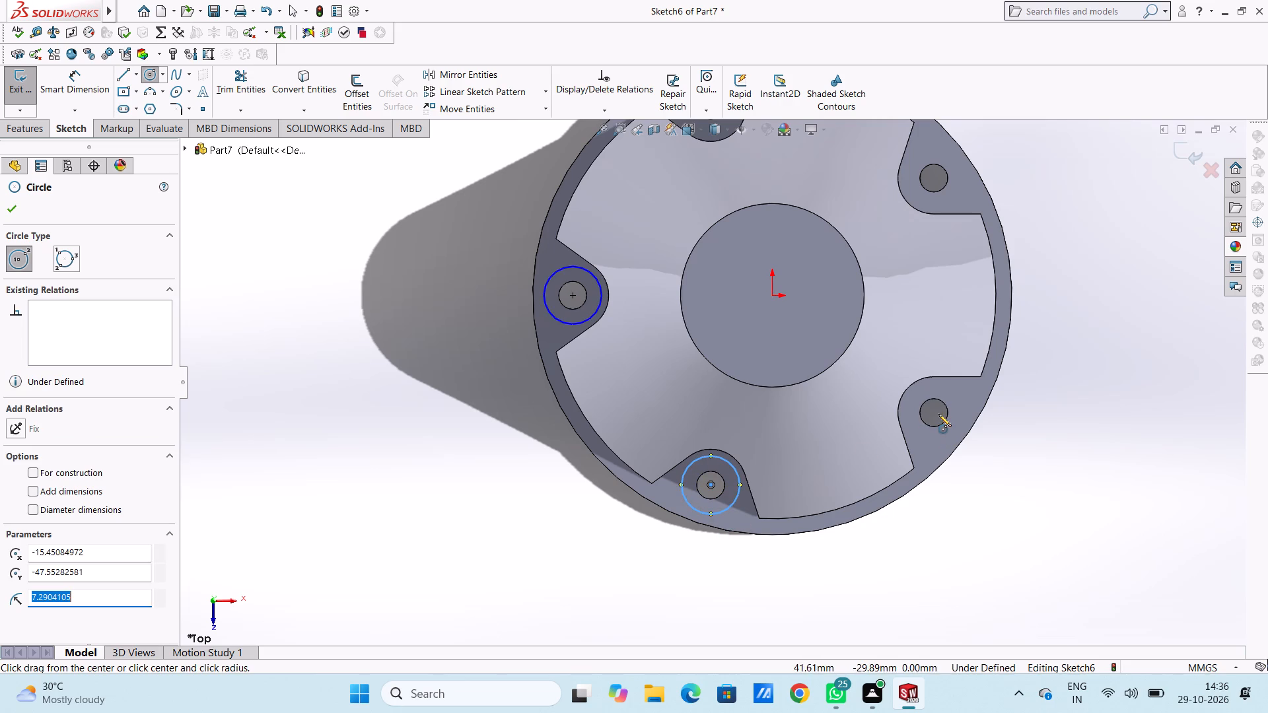
{"action": "left_click", "coordinate": [934, 413]}
{"action": "left_click", "coordinate": [938, 438]}
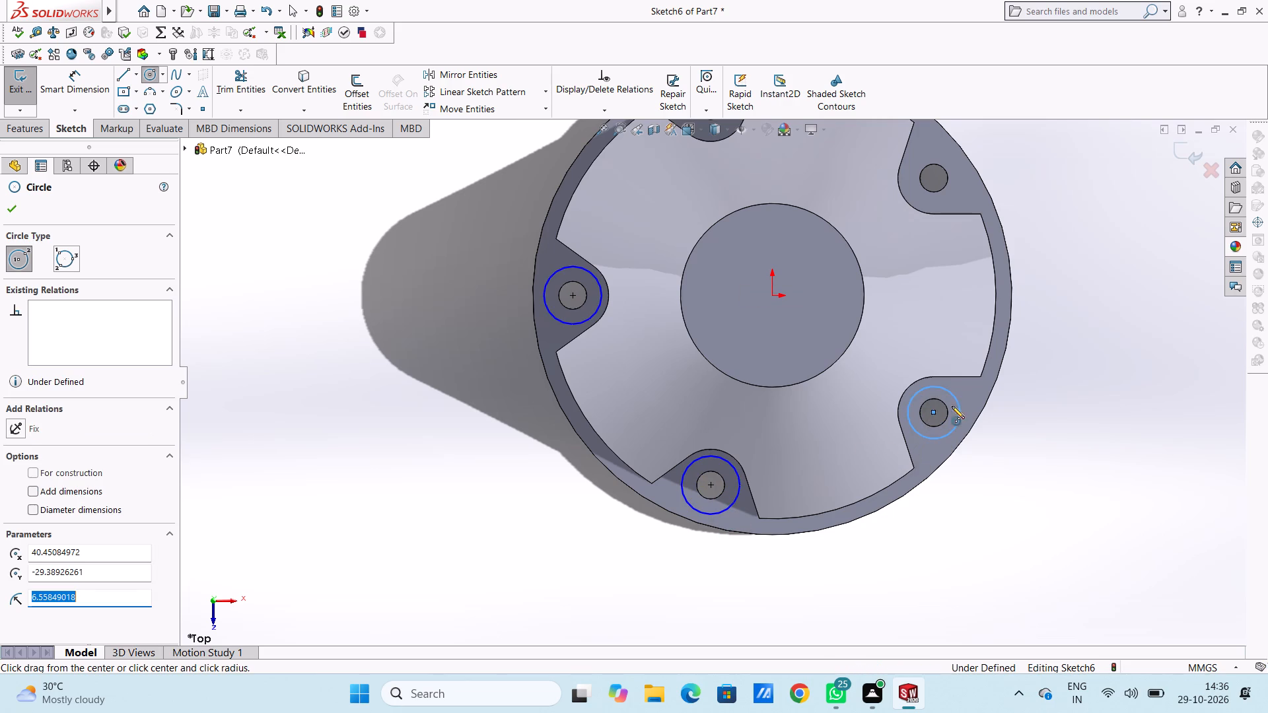
{"action": "scroll", "coordinate": [923, 201], "scroll_direction": "up", "scroll_amount": 4}
{"action": "scroll", "coordinate": [785, 300], "scroll_direction": "down", "scroll_amount": 3}
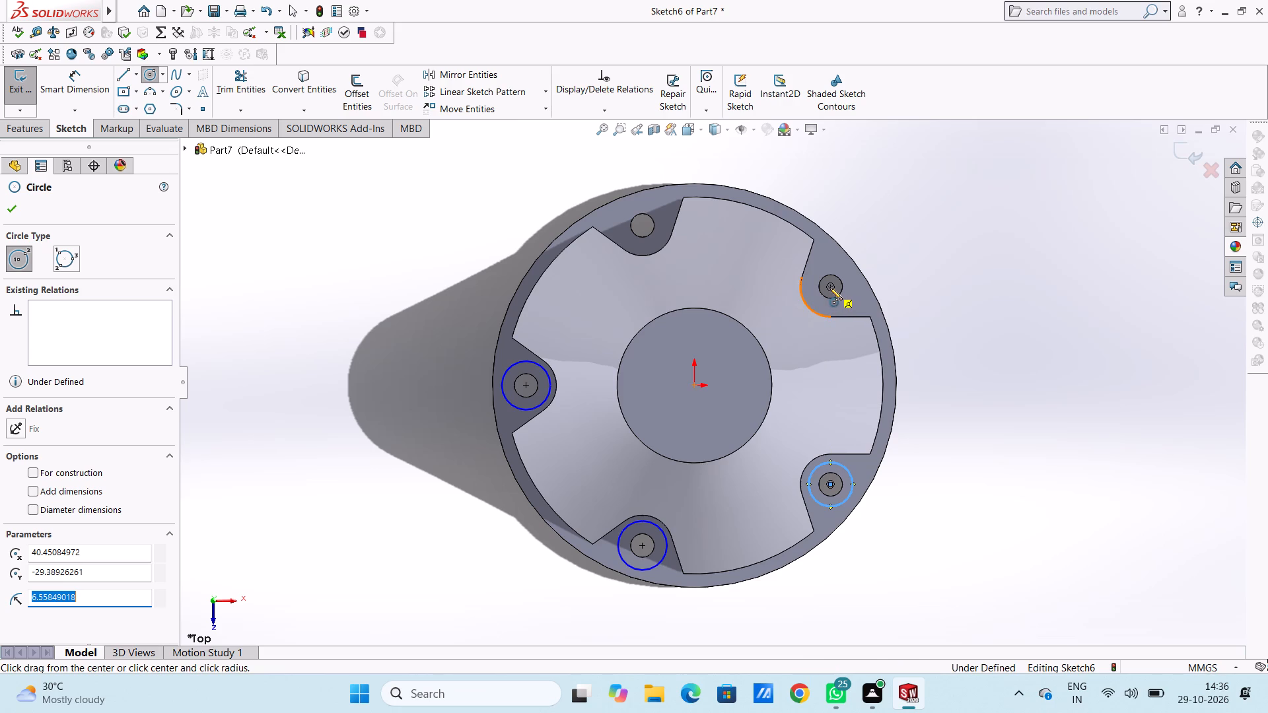
{"action": "left_click", "coordinate": [830, 287]}
{"action": "left_click", "coordinate": [847, 302]}
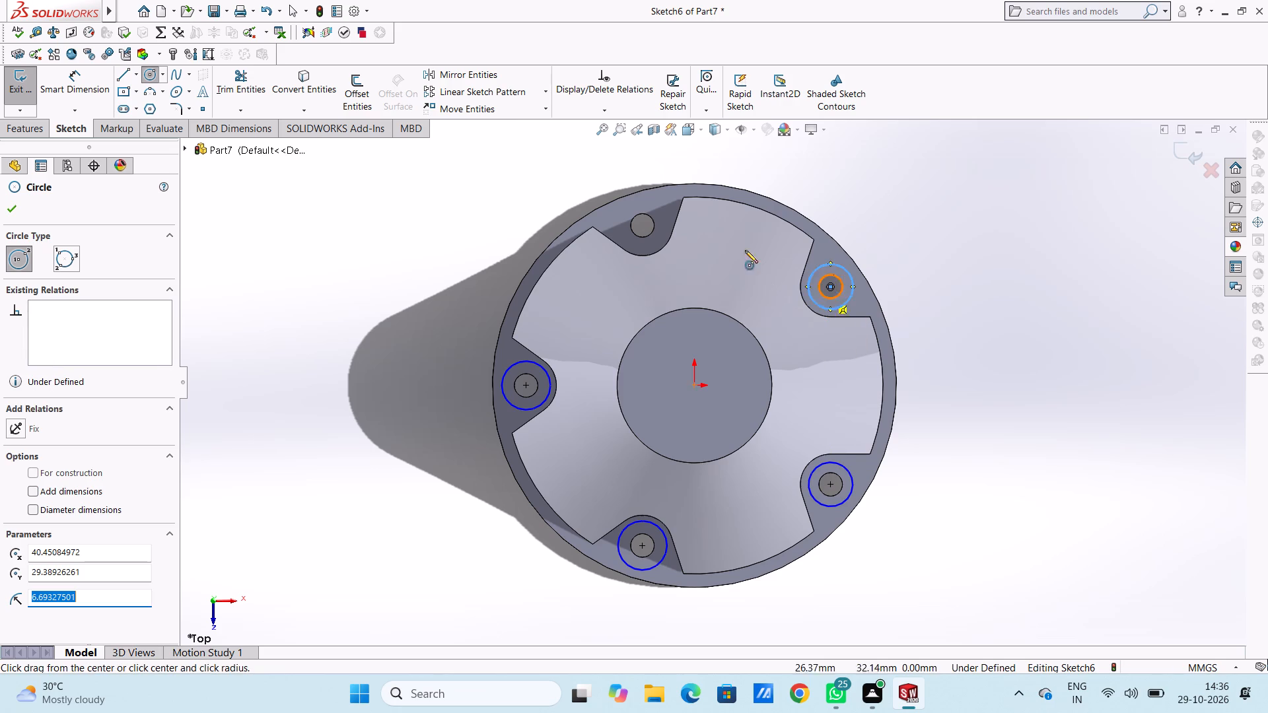
{"action": "left_click", "coordinate": [643, 226]}
{"action": "left_click", "coordinate": [651, 244]}
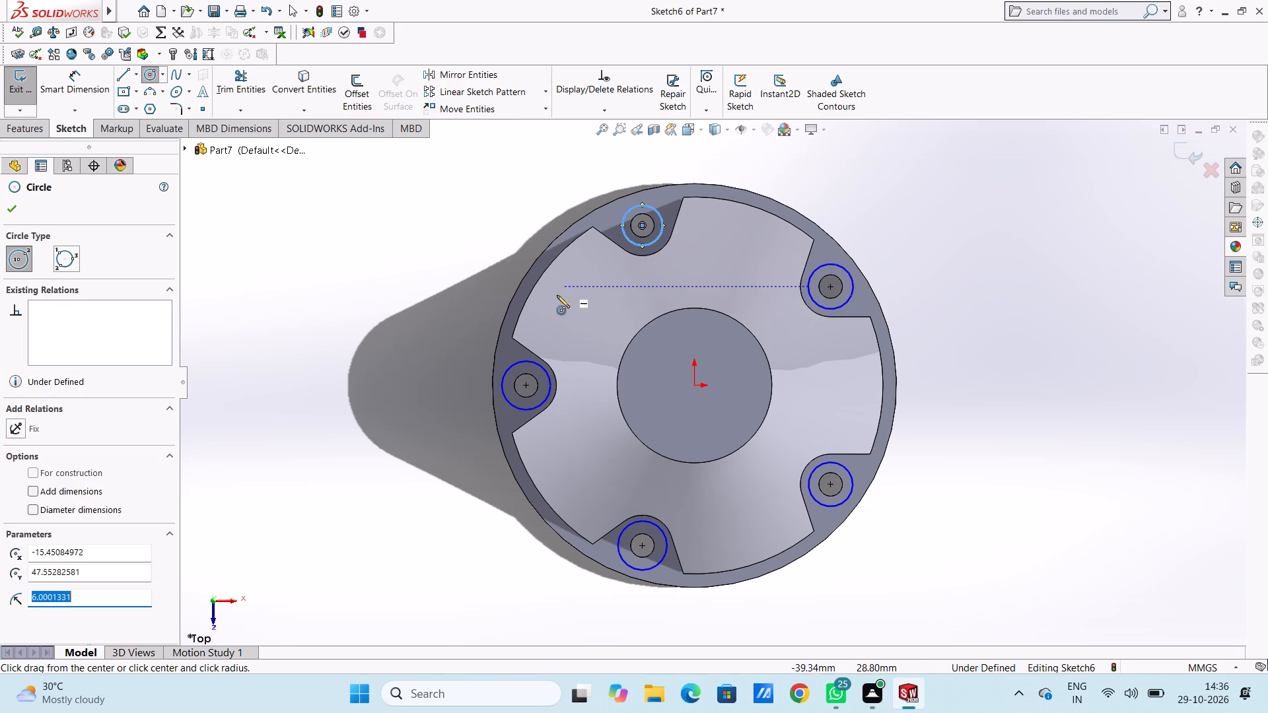
{"action": "left_click", "coordinate": [19, 205]}
{"action": "left_click", "coordinate": [268, 285]}
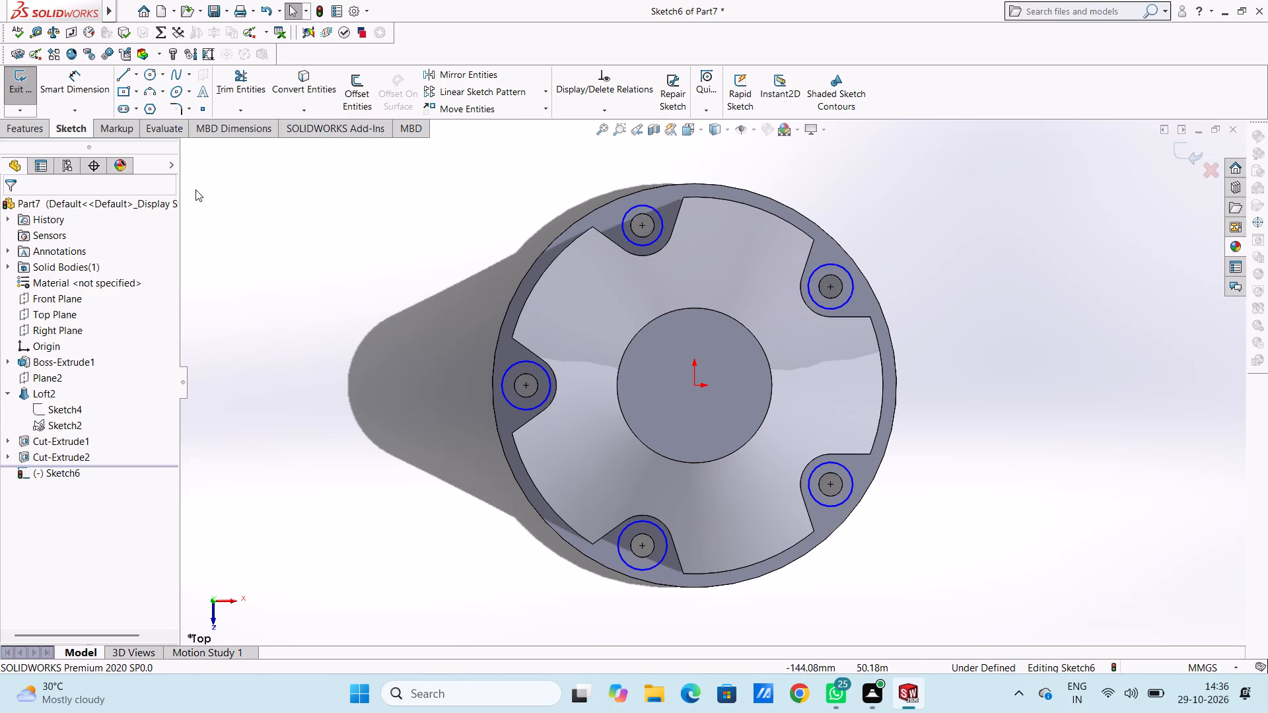
Dimension the circle on the negative X side and the adjacent circle above it to 15 mm diameter each.
{"action": "left_click", "coordinate": [92, 94]}
{"action": "left_click", "coordinate": [519, 363]}
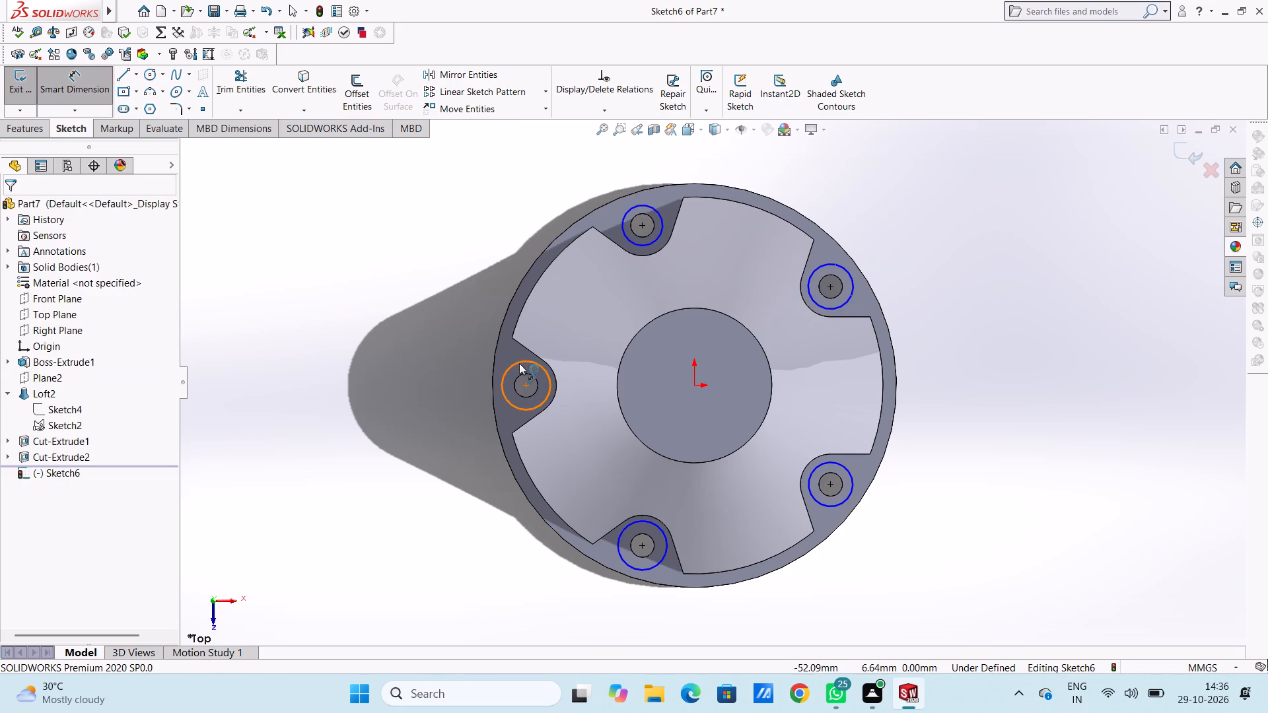
{"action": "left_click", "coordinate": [391, 235]}
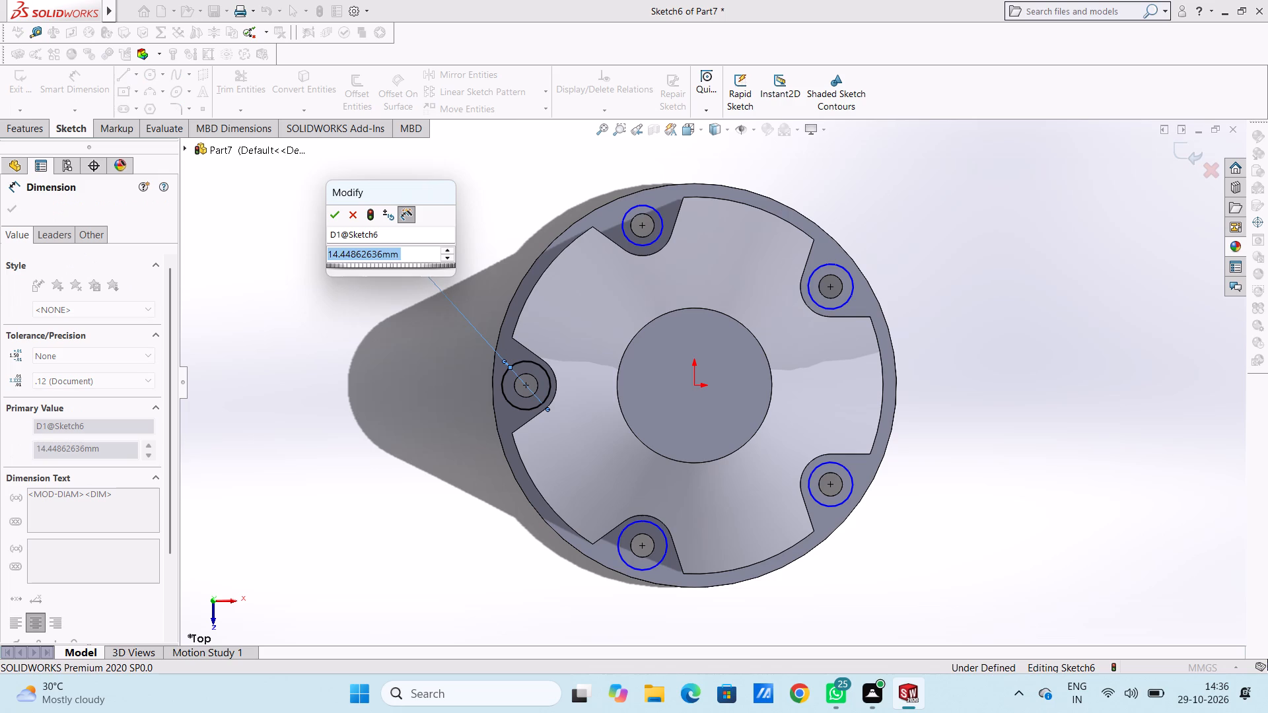
{"action": "type", "text": "15"}
{"action": "key", "text": "Return"}
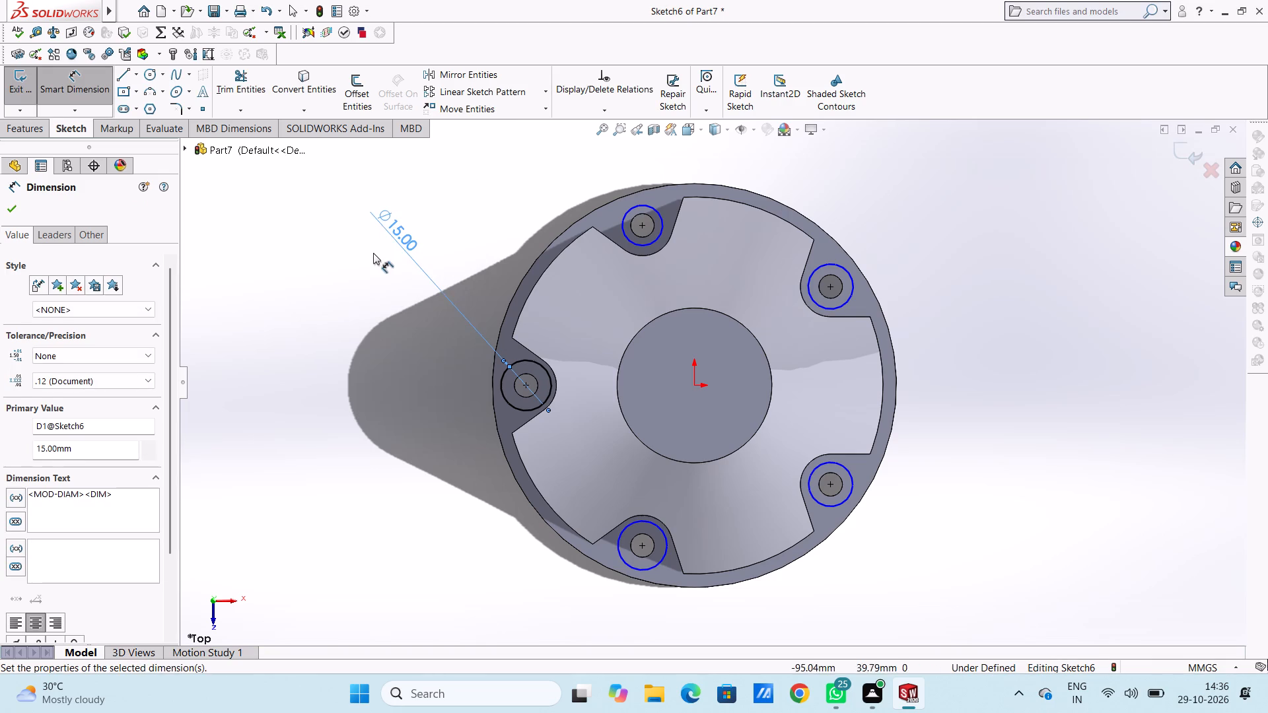
{"action": "left_click", "coordinate": [373, 253]}
{"action": "left_click", "coordinate": [643, 204]}
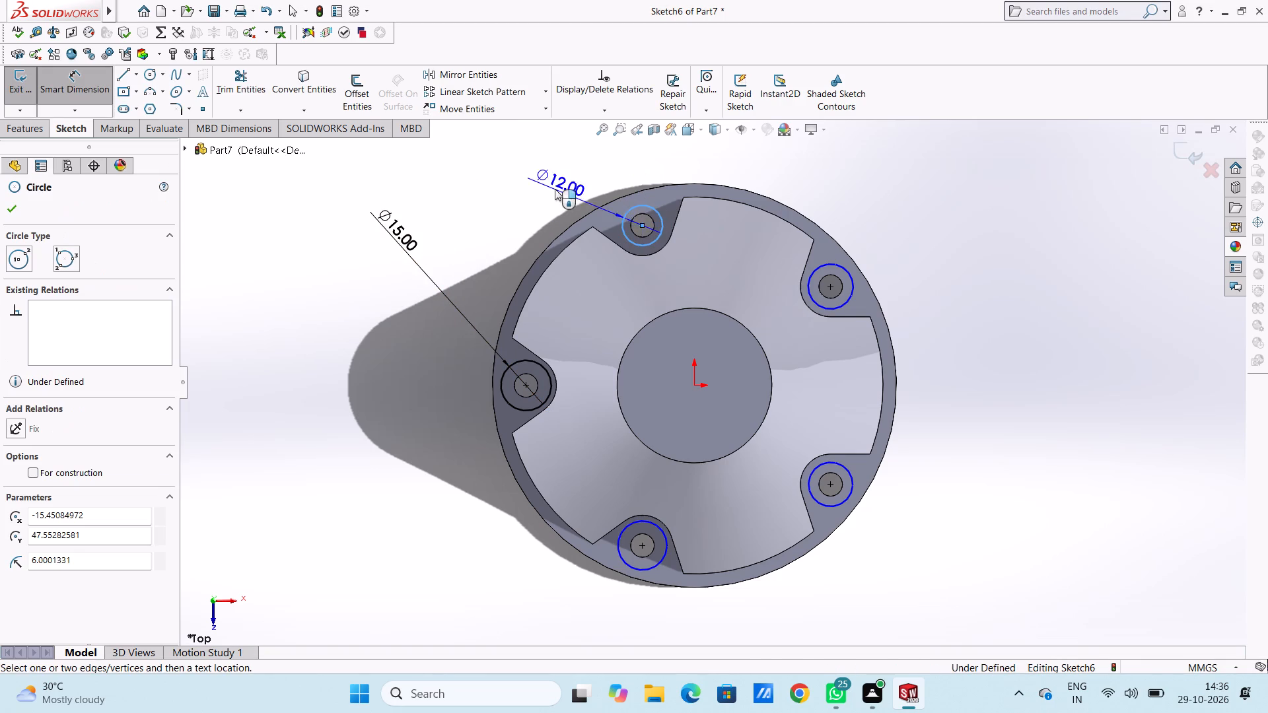
{"action": "scroll", "coordinate": [555, 189], "scroll_direction": "up", "scroll_amount": 2}
{"action": "left_click", "coordinate": [577, 189]}
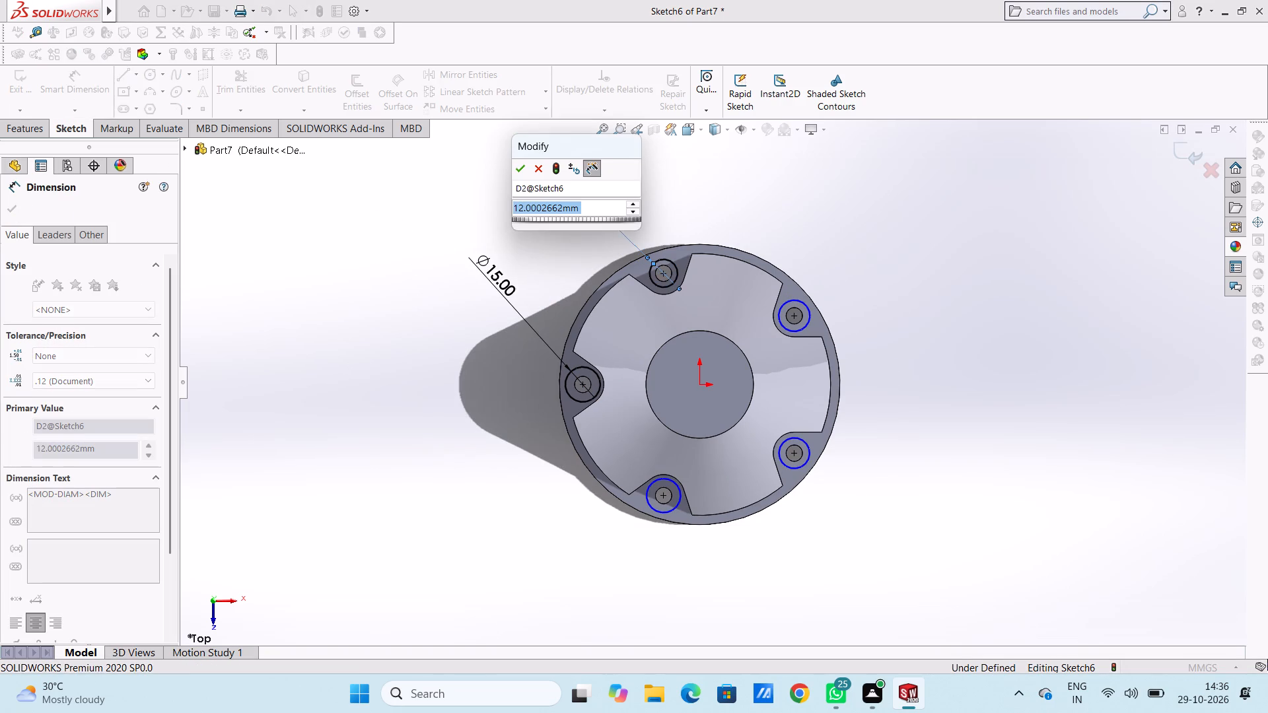
{"action": "type", "text": "15"}
{"action": "key", "text": "Return"}
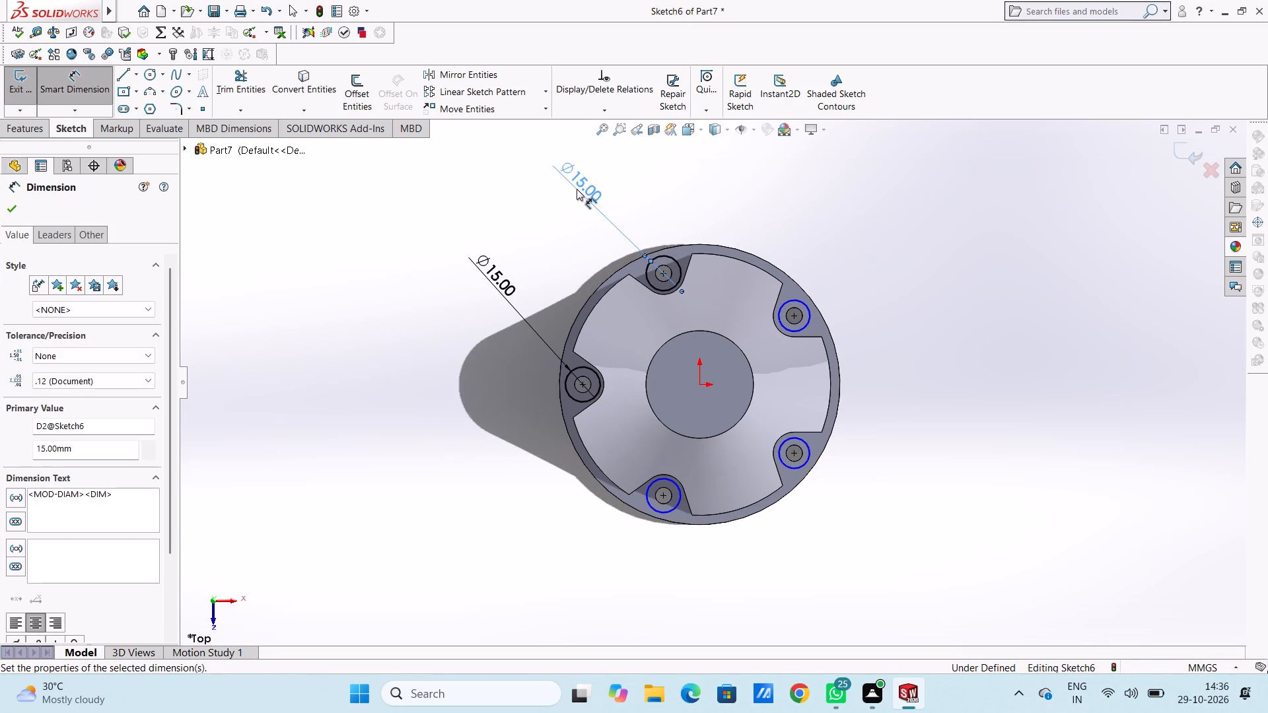
{"action": "left_click", "coordinate": [548, 195]}
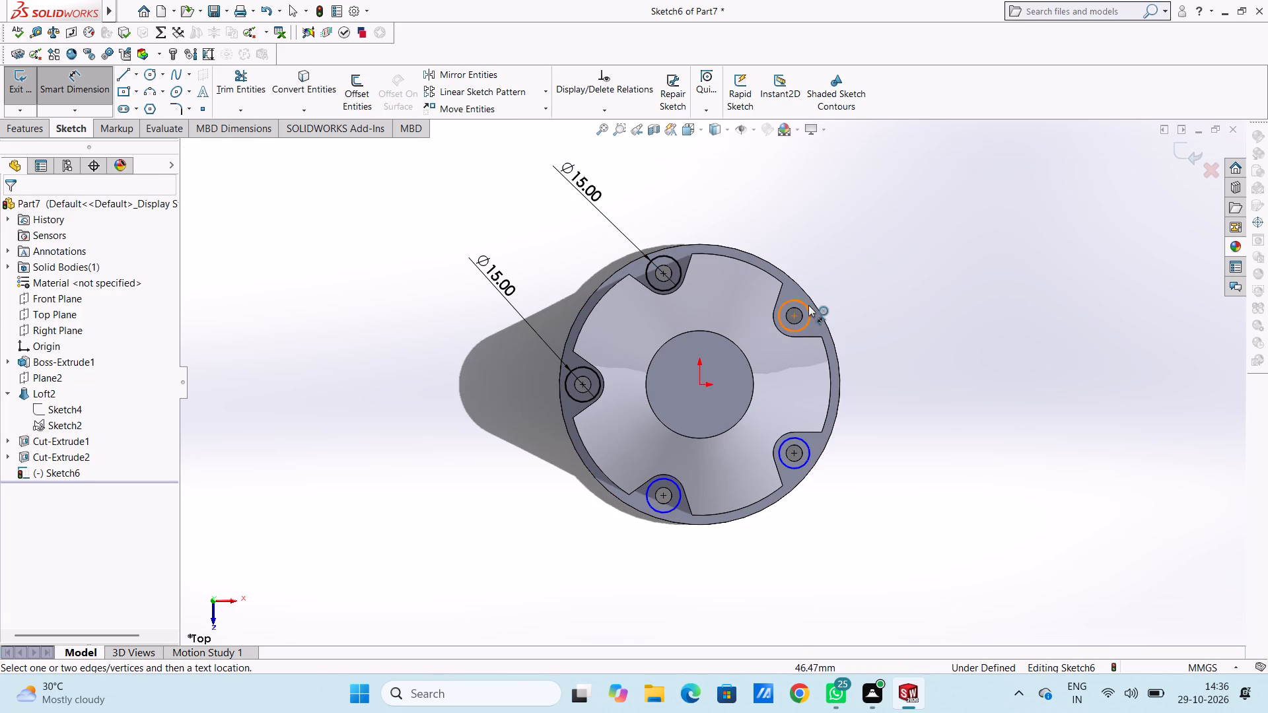
Dimension the upper circle on the positive X side and the lower circle on the negative X side to 15 mm diameter each.
{"action": "left_click", "coordinate": [808, 305]}
{"action": "left_click_drag", "start_coordinate": [875, 218], "coordinate": [875, 243]}
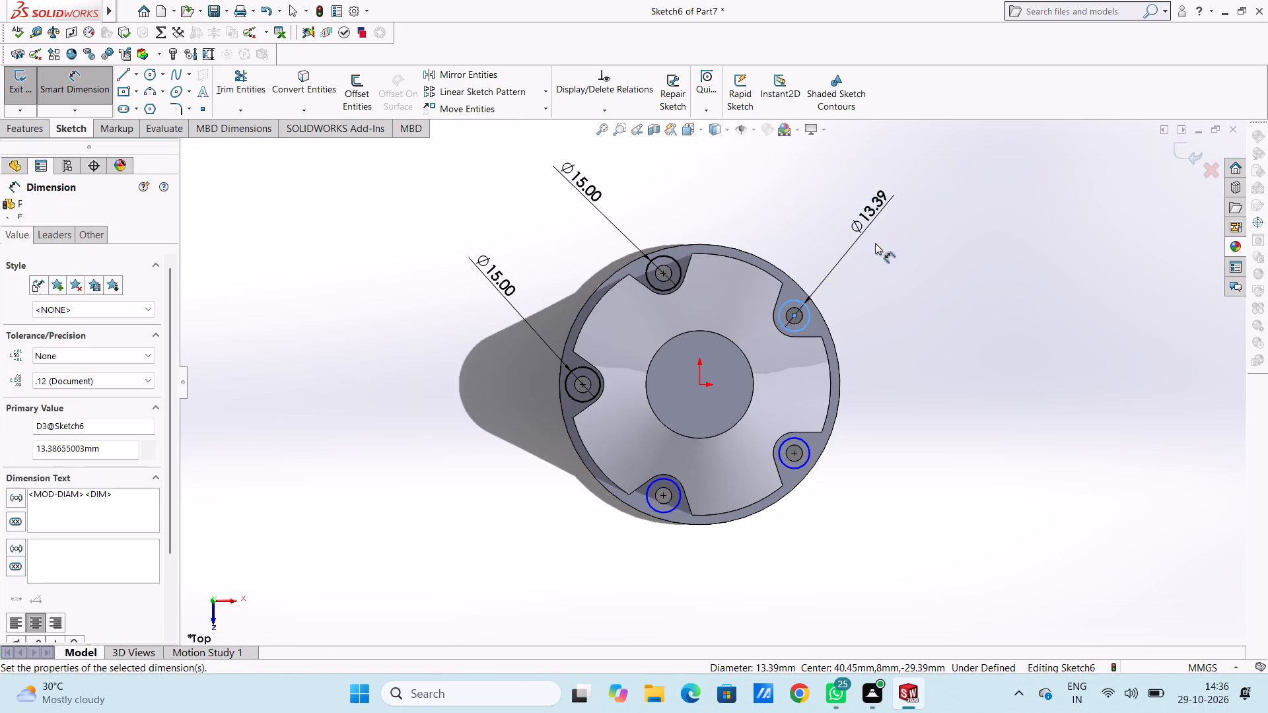
{"action": "type", "text": "15"}
{"action": "key", "text": "Return"}
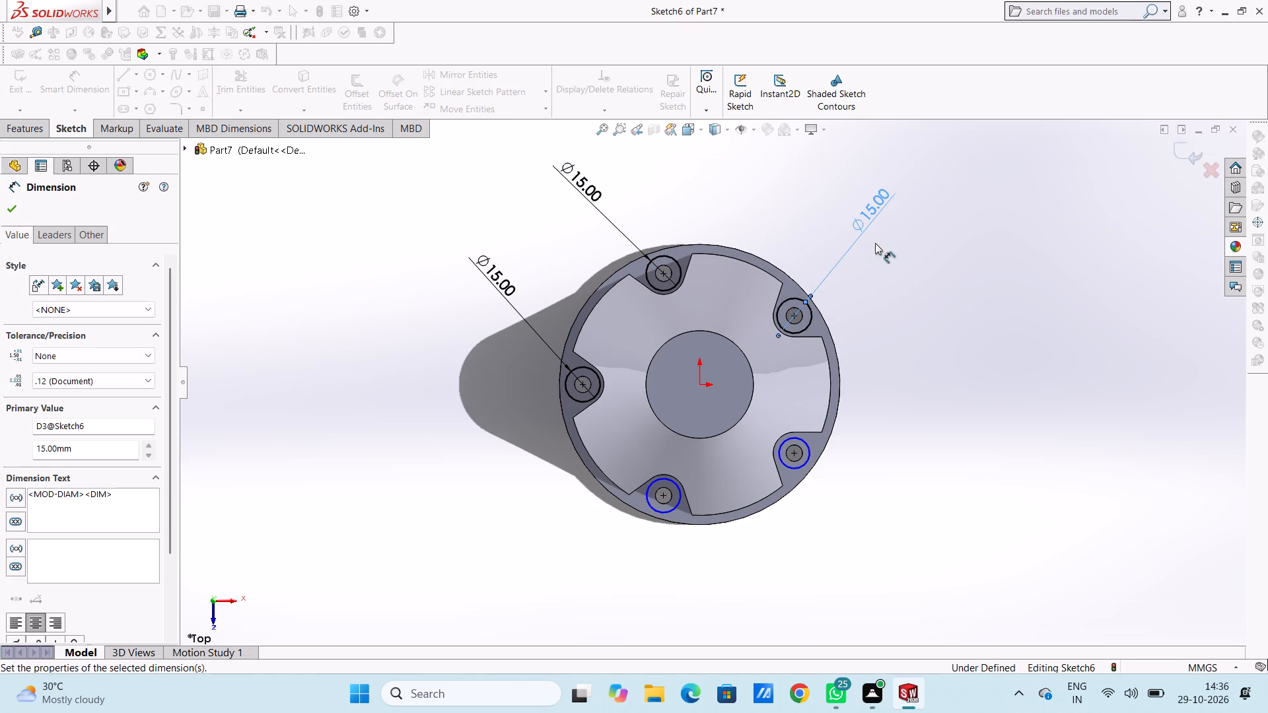
{"action": "left_click", "coordinate": [860, 494]}
{"action": "scroll", "coordinate": [711, 531], "scroll_direction": "up", "scroll_amount": 2}
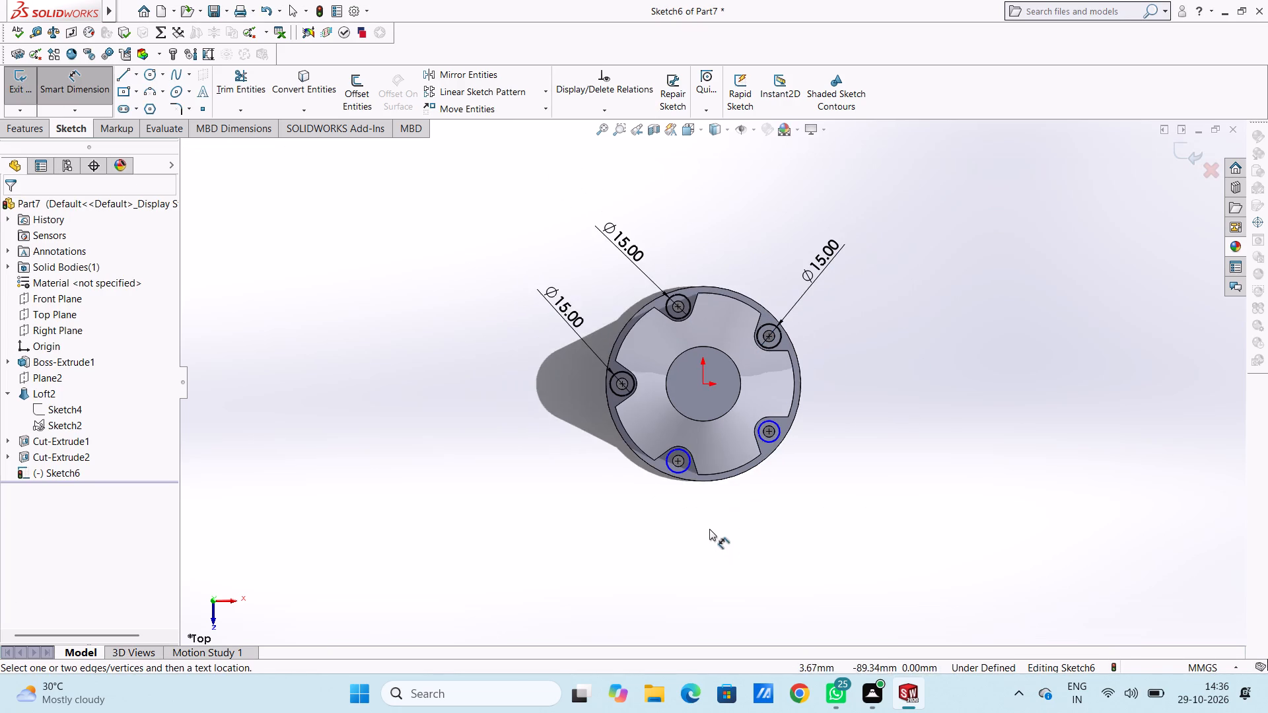
{"action": "scroll", "coordinate": [686, 502], "scroll_direction": "down", "scroll_amount": 5}
{"action": "left_click", "coordinate": [664, 409]}
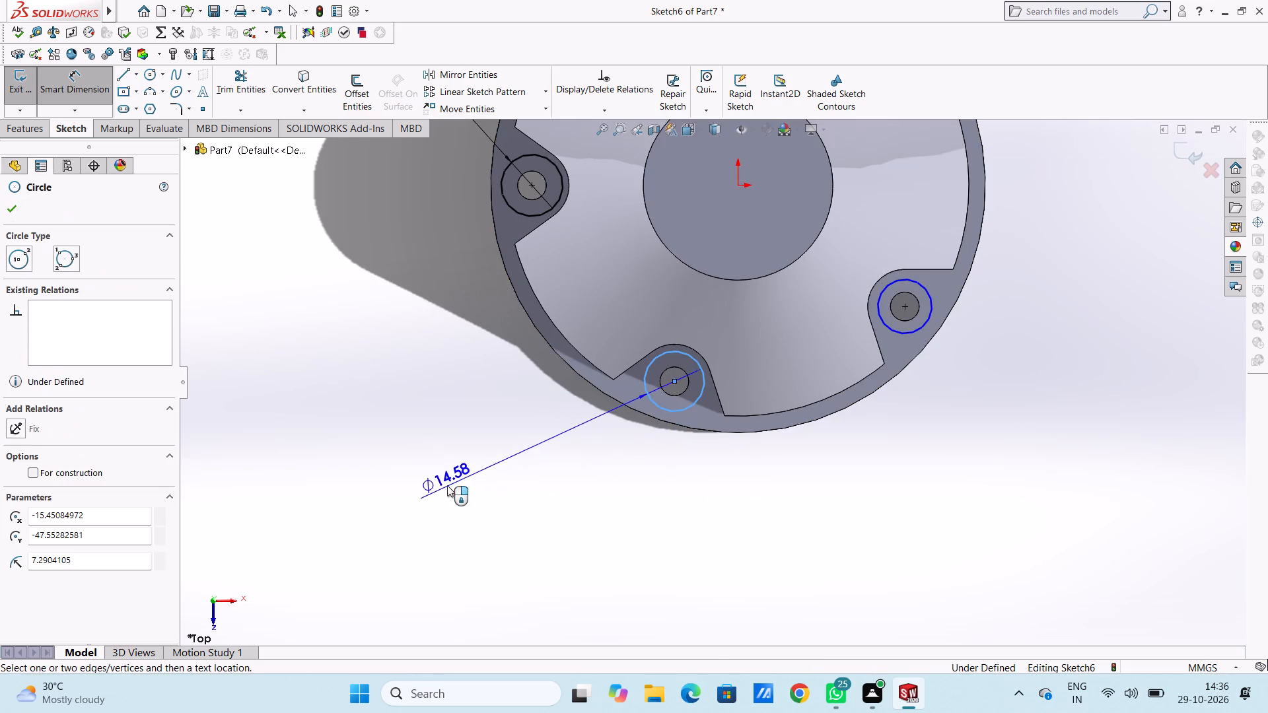
{"action": "left_click", "coordinate": [447, 485]}
{"action": "type", "text": "15"}
{"action": "key", "text": "Return"}
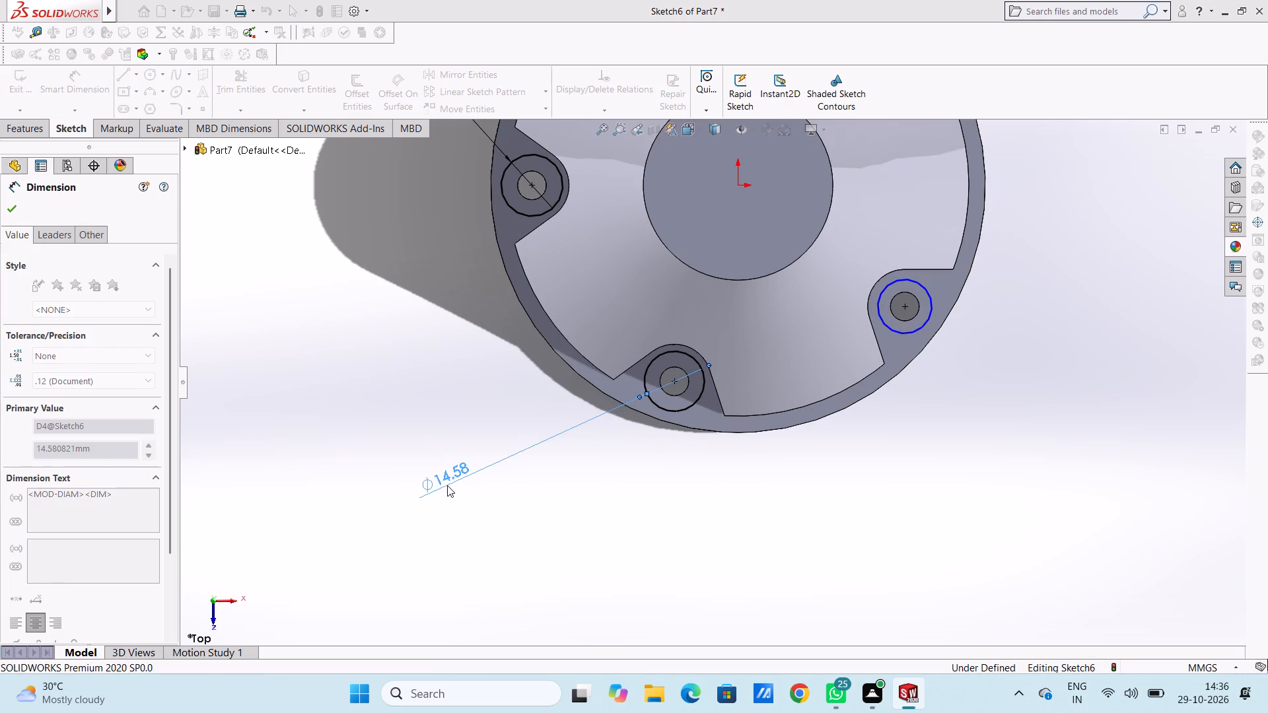
{"action": "left_click", "coordinate": [670, 464]}
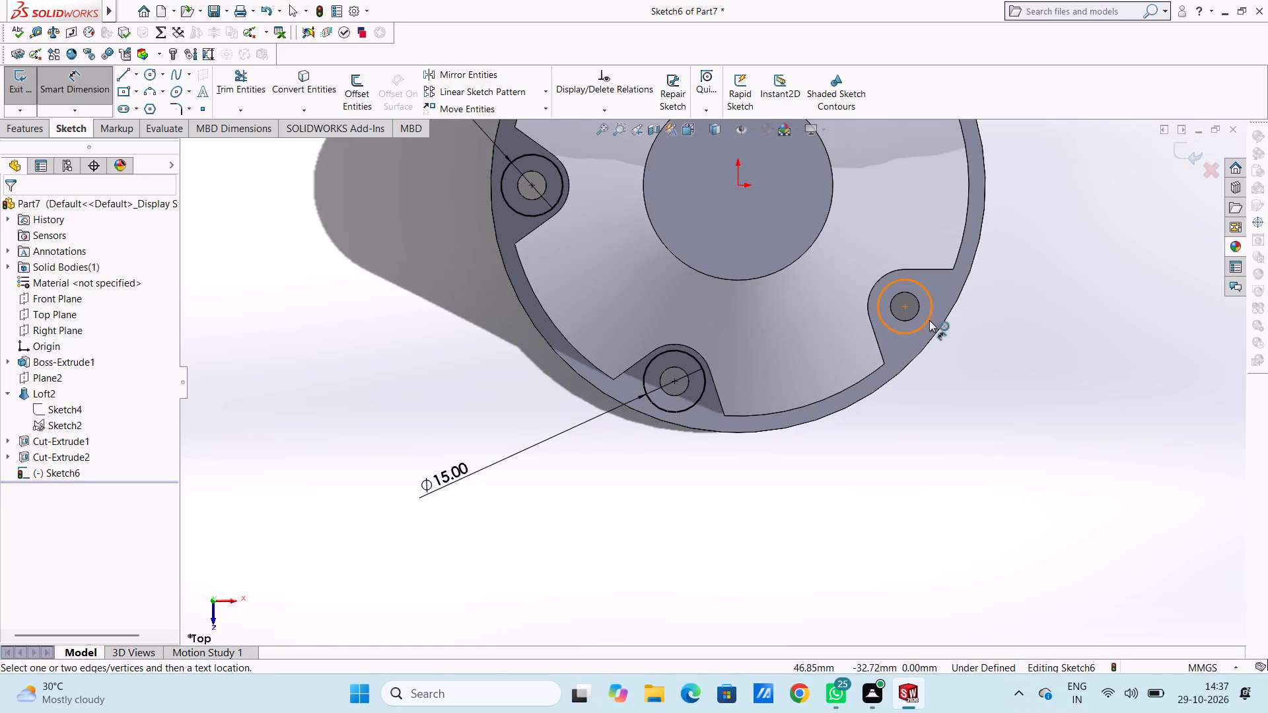
Dimension the remaining lower circle on the positive X side to 15 mm diameter.
{"action": "left_click", "coordinate": [929, 320]}
{"action": "left_click", "coordinate": [945, 481]}
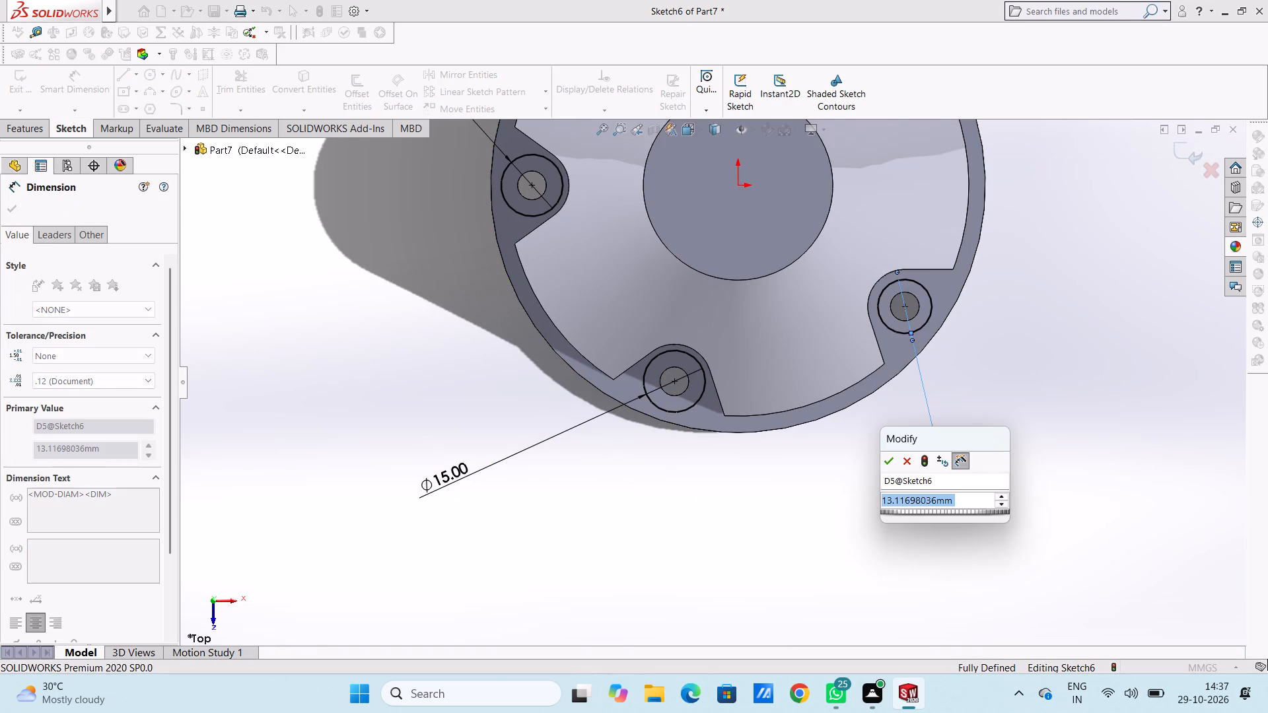
{"action": "type", "text": "15"}
{"action": "key", "text": "Return"}
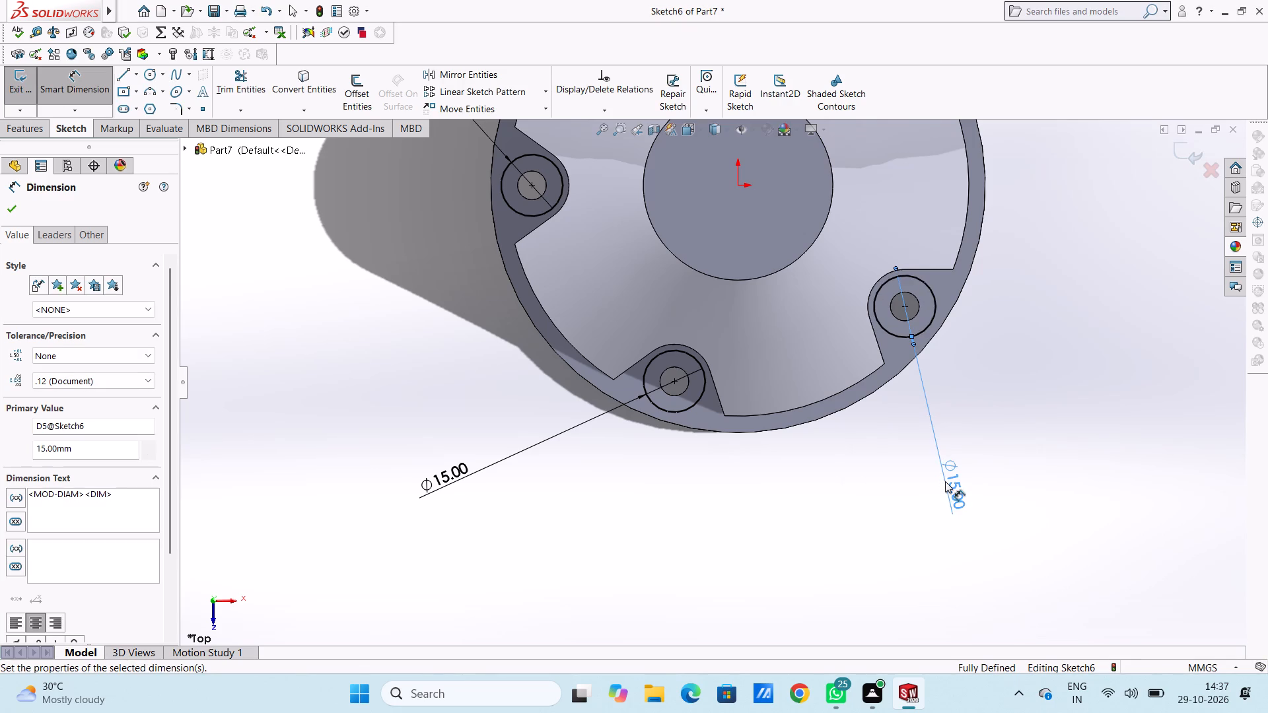
{"action": "scroll", "coordinate": [945, 481], "scroll_direction": "up", "scroll_amount": 6}
{"action": "scroll", "coordinate": [752, 246], "scroll_direction": "down", "scroll_amount": 3}
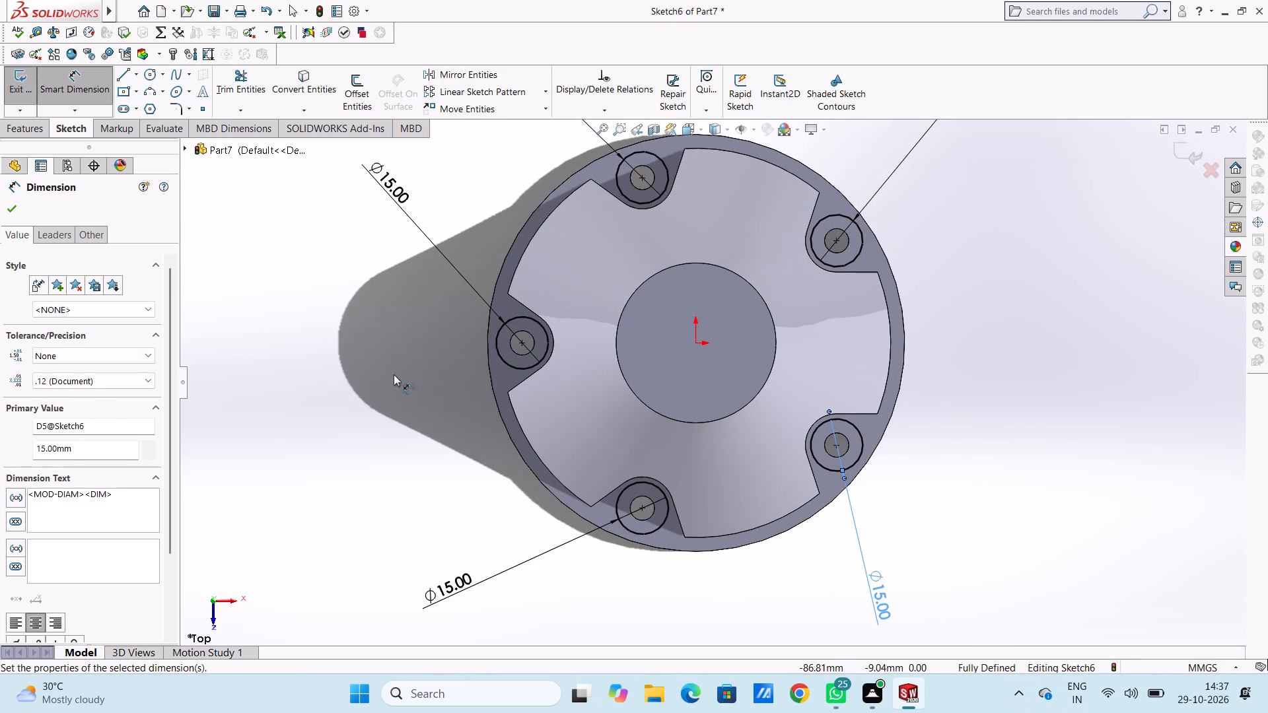
{"action": "left_click", "coordinate": [394, 374]}
{"action": "scroll", "coordinate": [471, 399], "scroll_direction": "up", "scroll_amount": 3}
{"action": "left_click", "coordinate": [88, 80]}
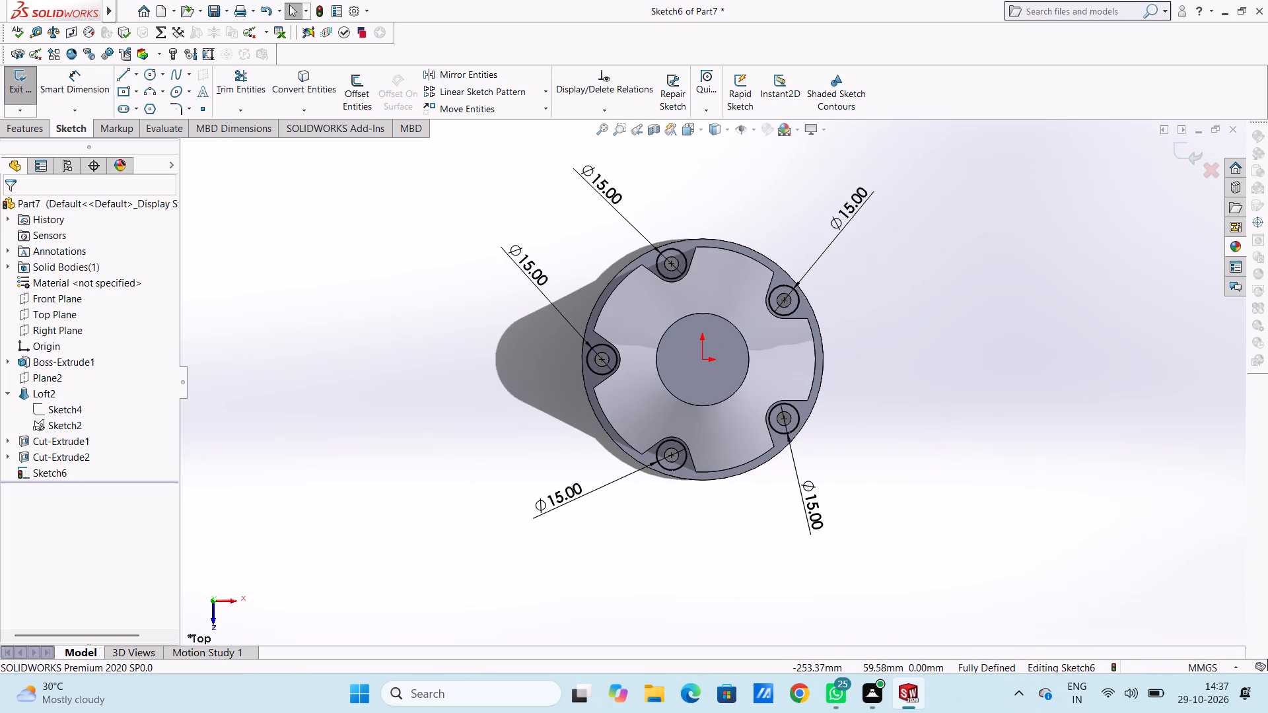
Cut-extrude the five 15 mm circles 3 mm deep into the flange to form the counterbores.
{"action": "left_click", "coordinate": [30, 131]}
{"action": "left_click", "coordinate": [234, 90]}
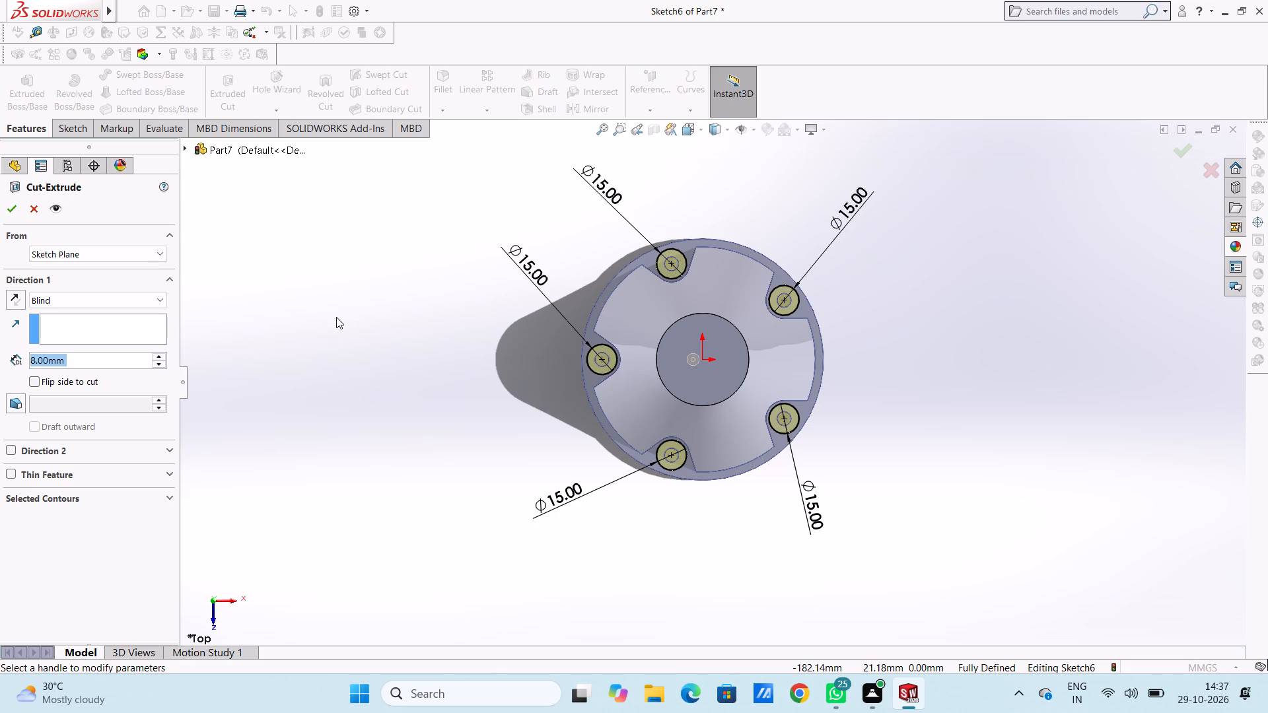
{"action": "key", "text": "3"}
{"action": "key", "text": "Return"}
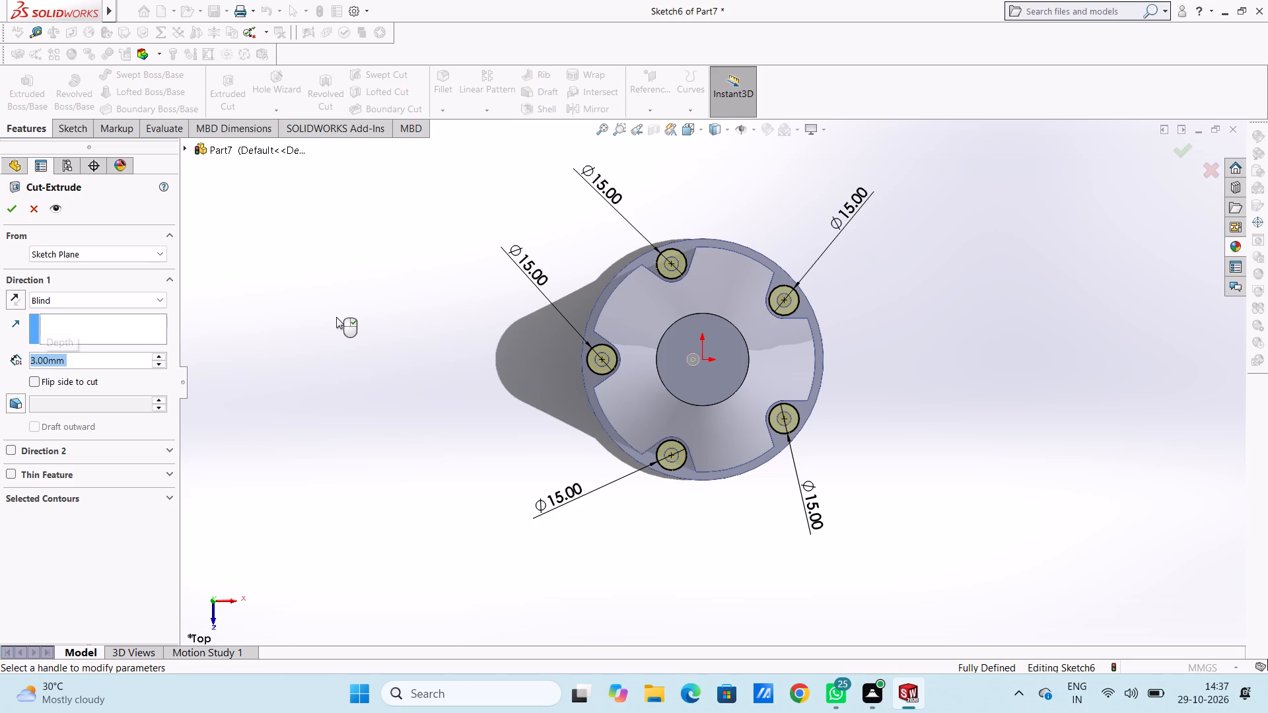
{"action": "left_click", "coordinate": [5, 209]}
{"action": "left_click", "coordinate": [355, 352]}
Shell the part with a 10 mm wall thickness, removing the flat underside face of the flange.
{"action": "middle_click_drag", "start_coordinate": [454, 422], "coordinate": [470, 405]}
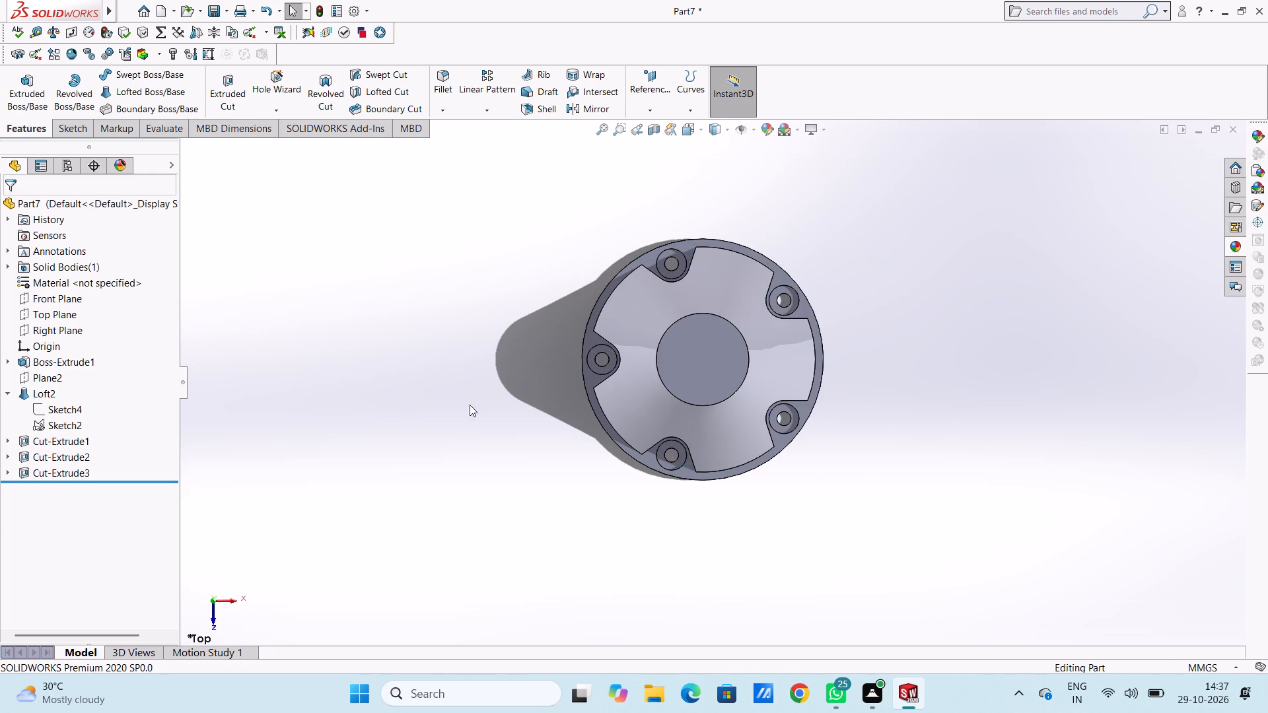
{"action": "middle_click_drag", "start_coordinate": [470, 405], "coordinate": [495, 302]}
{"action": "middle_click_drag", "start_coordinate": [509, 454], "coordinate": [431, 338]}
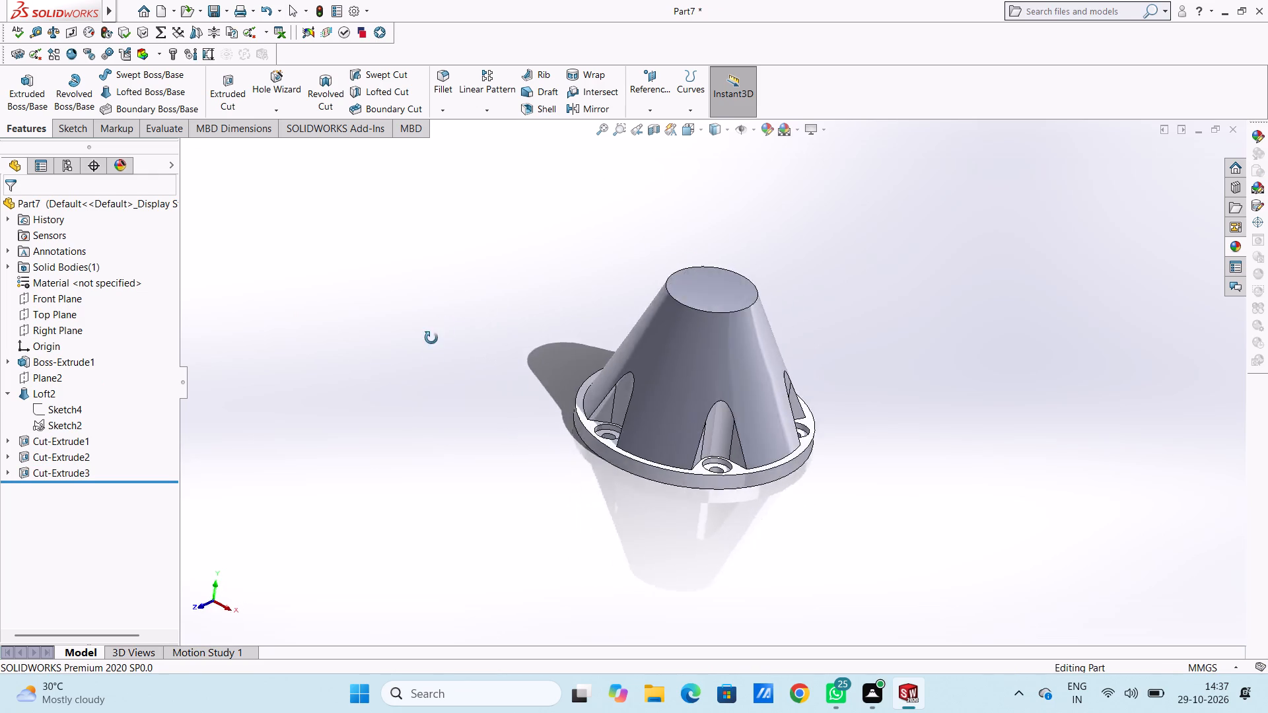
{"action": "middle_click_drag", "start_coordinate": [431, 338], "coordinate": [459, 384]}
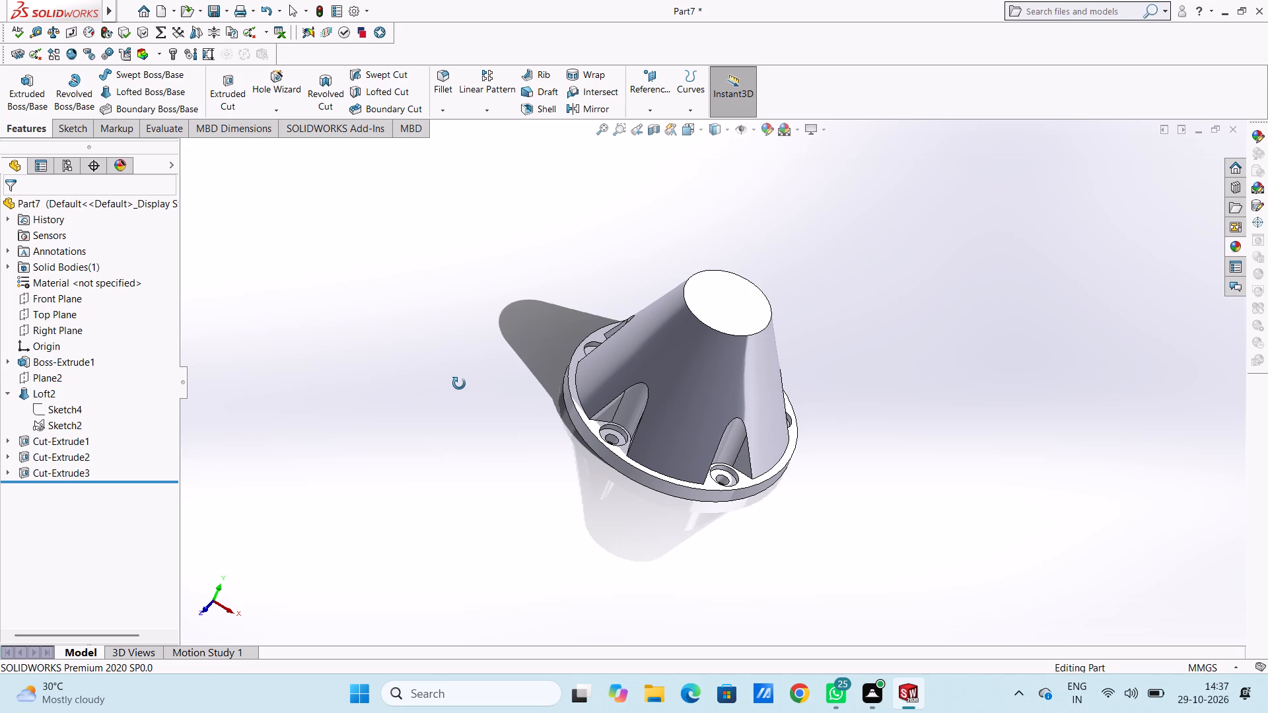
{"action": "middle_click_drag", "start_coordinate": [459, 384], "coordinate": [475, 329]}
{"action": "middle_click_drag", "start_coordinate": [540, 474], "coordinate": [532, 397]}
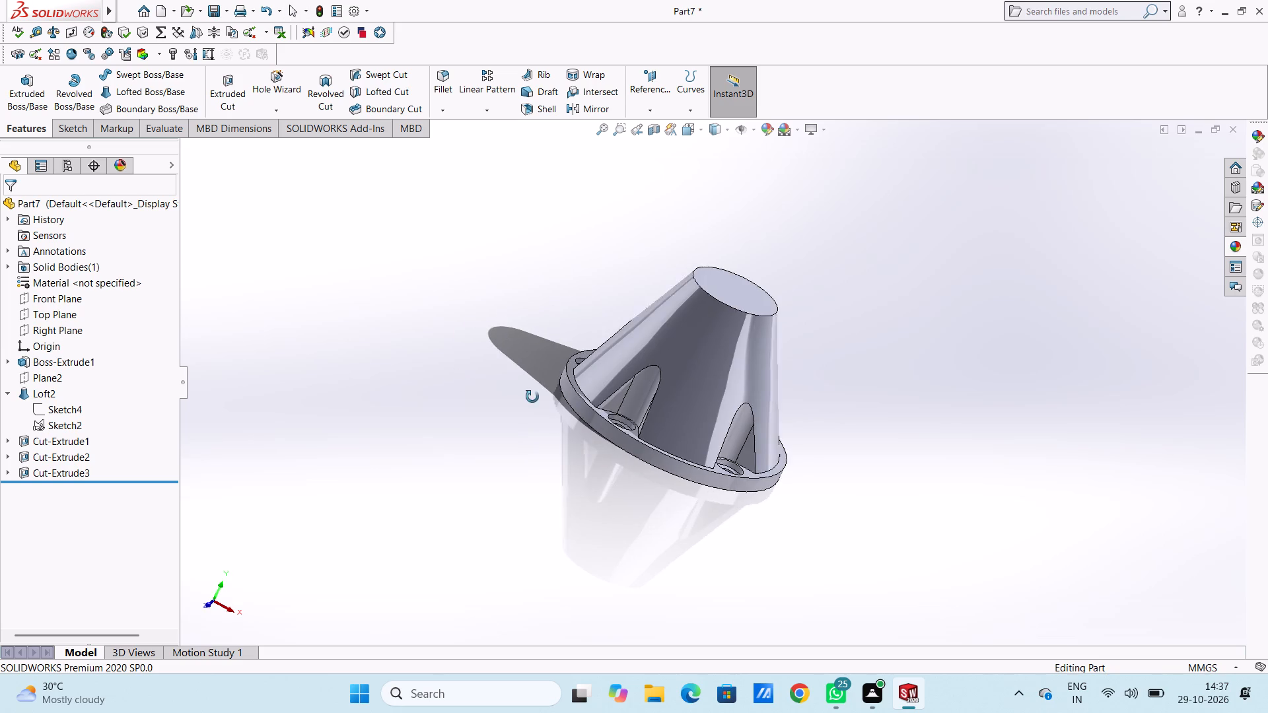
{"action": "middle_click_drag", "start_coordinate": [532, 397], "coordinate": [563, 284]}
{"action": "middle_click_drag", "start_coordinate": [563, 393], "coordinate": [610, 277]}
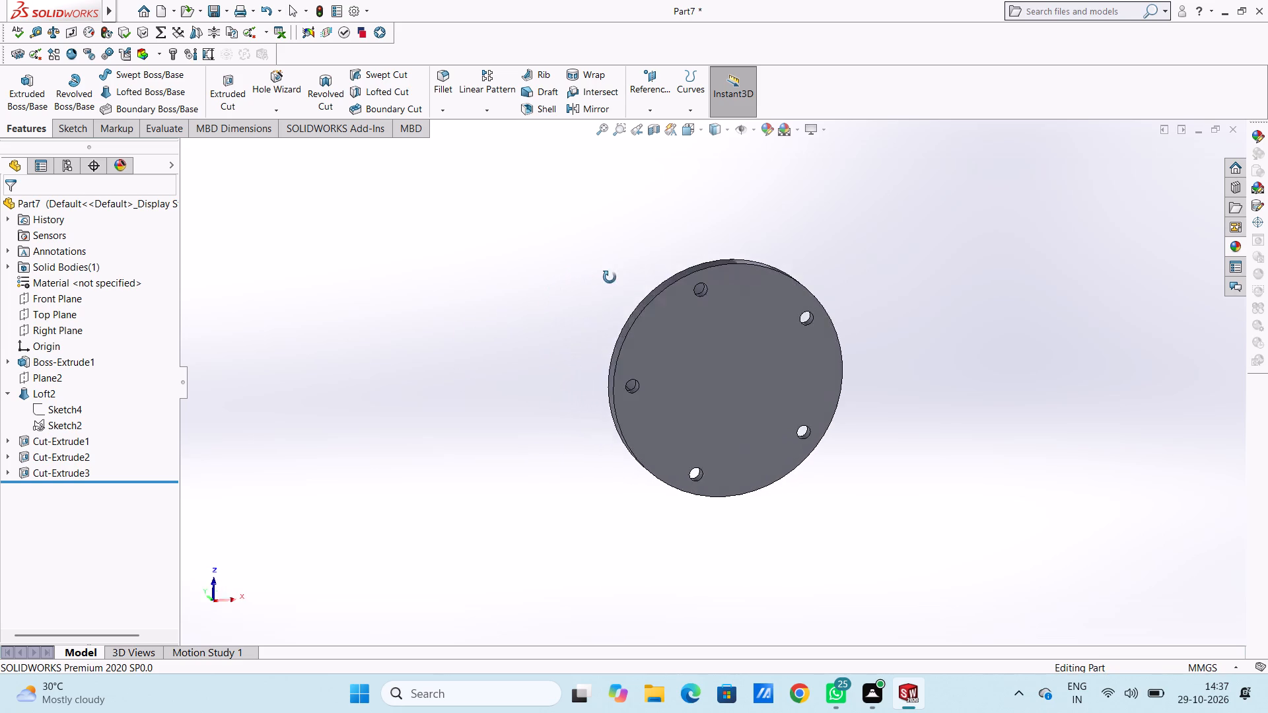
{"action": "middle_click_drag", "start_coordinate": [610, 277], "coordinate": [662, 307]}
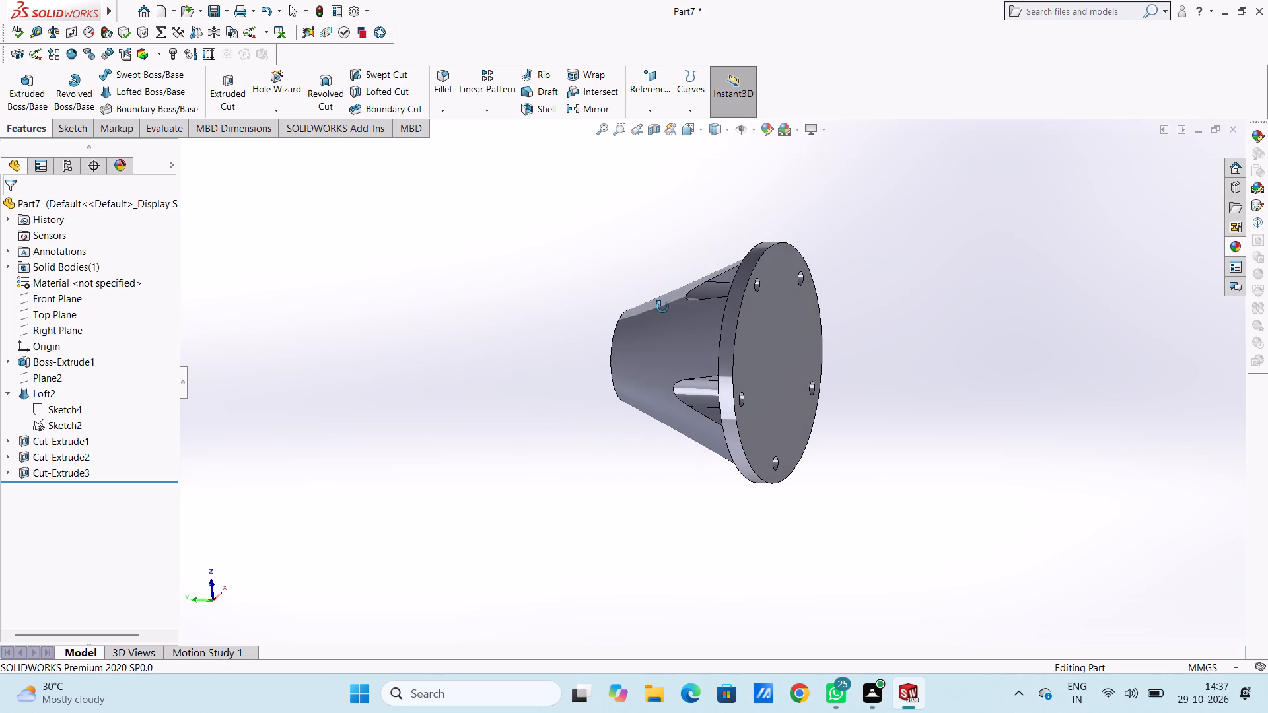
{"action": "middle_click_drag", "start_coordinate": [662, 307], "coordinate": [654, 309]}
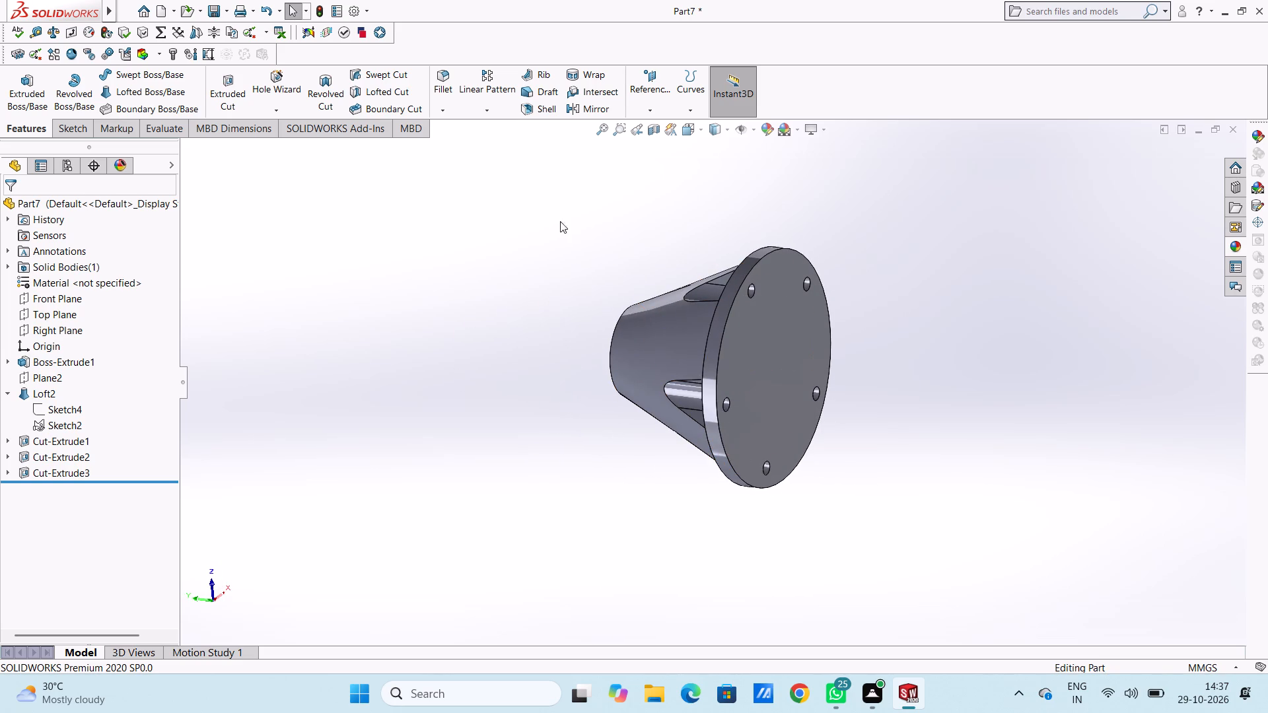
{"action": "left_click", "coordinate": [531, 107]}
{"action": "left_click", "coordinate": [763, 353]}
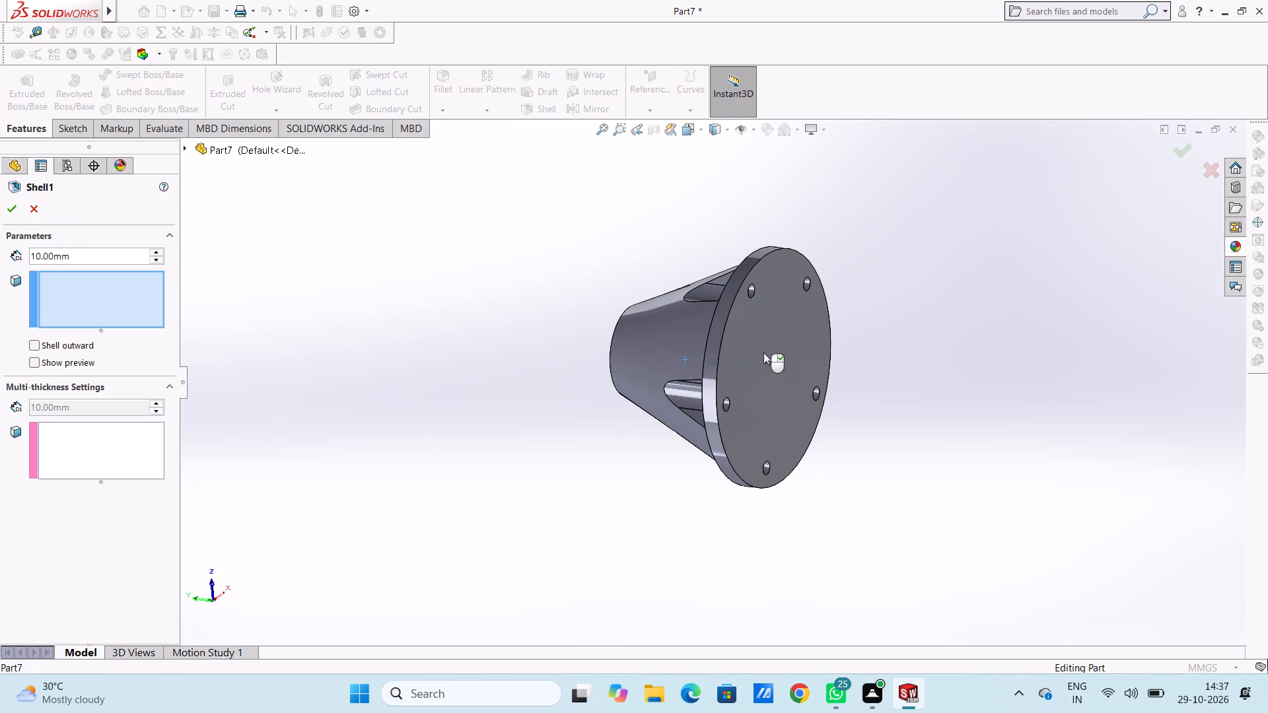
{"action": "left_click", "coordinate": [6, 214]}
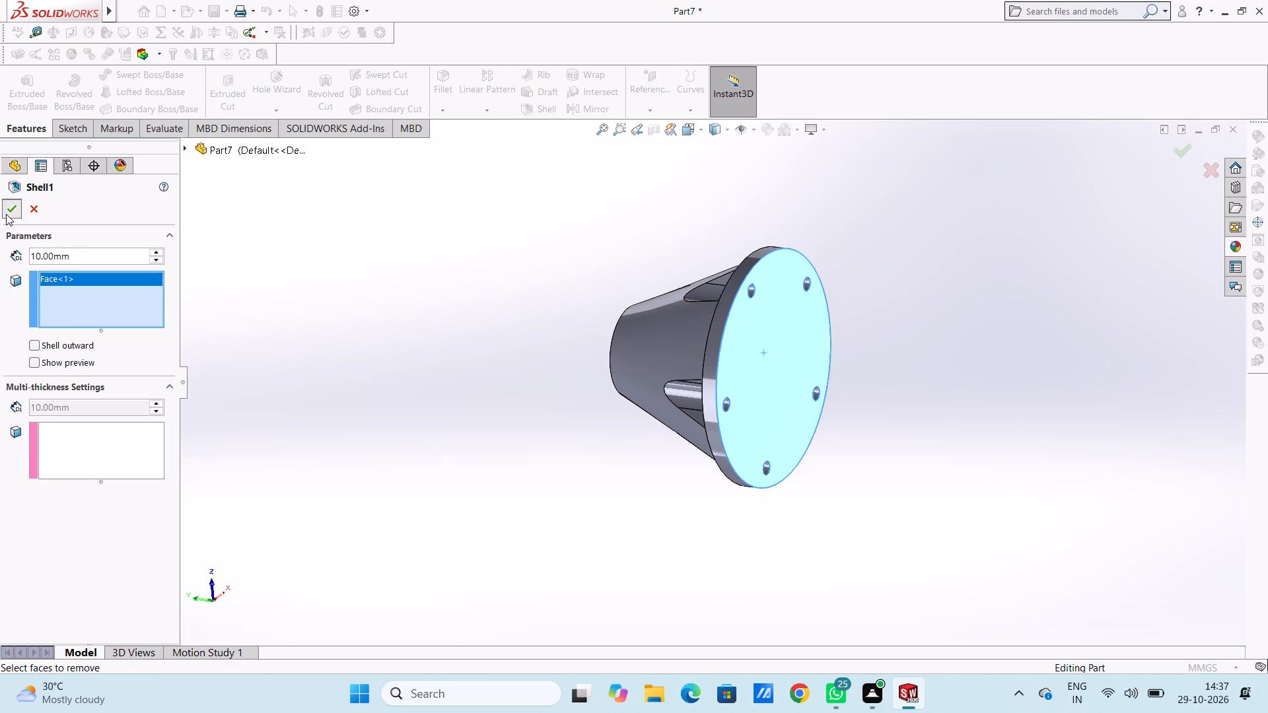
Examine the shelled part's hollow interior, flange underside and outer notches from several angles.
{"action": "middle_click_drag", "start_coordinate": [438, 422], "coordinate": [420, 419]}
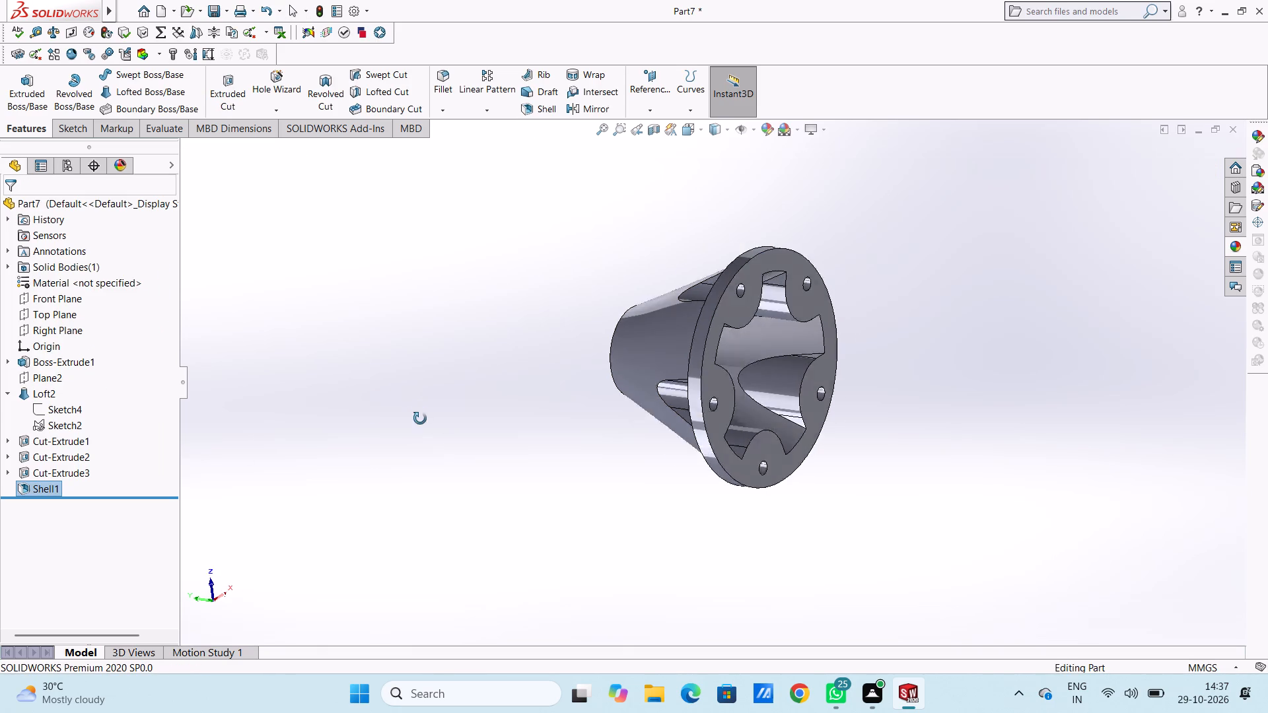
{"action": "middle_click_drag", "start_coordinate": [420, 419], "coordinate": [456, 468]}
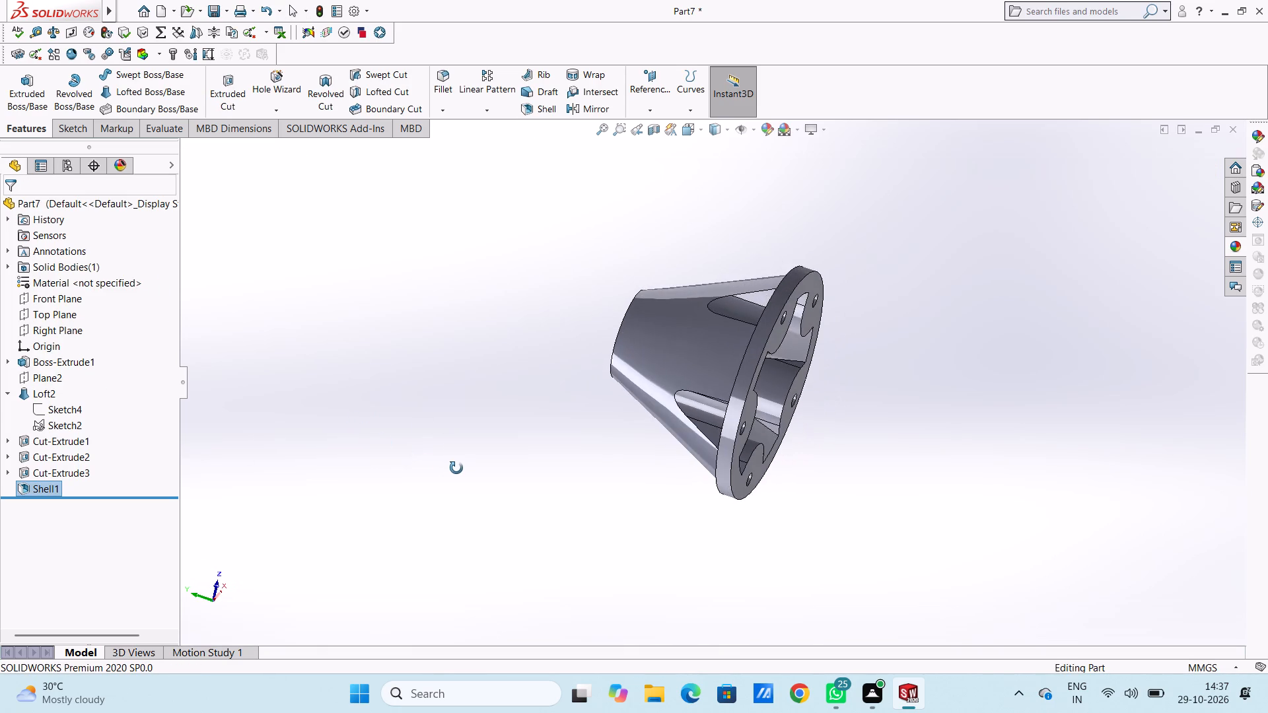
{"action": "middle_click_drag", "start_coordinate": [456, 468], "coordinate": [386, 399]}
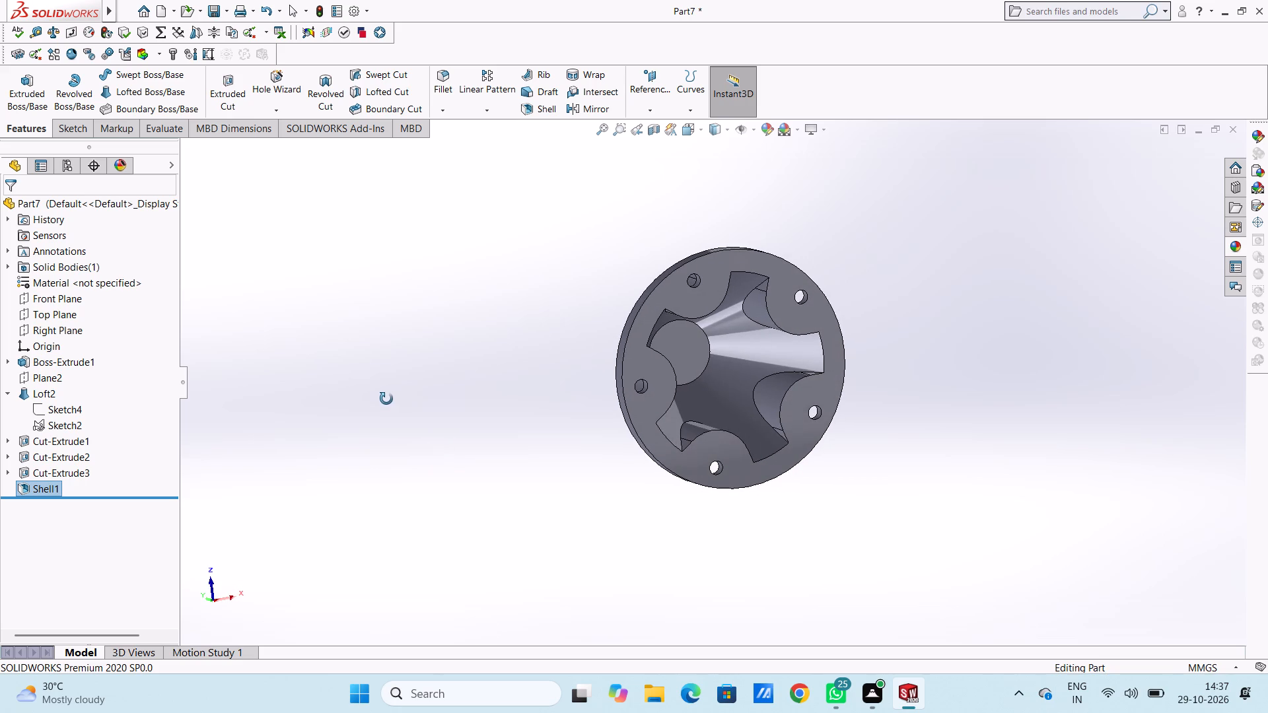
{"action": "middle_click_drag", "start_coordinate": [386, 399], "coordinate": [369, 401]}
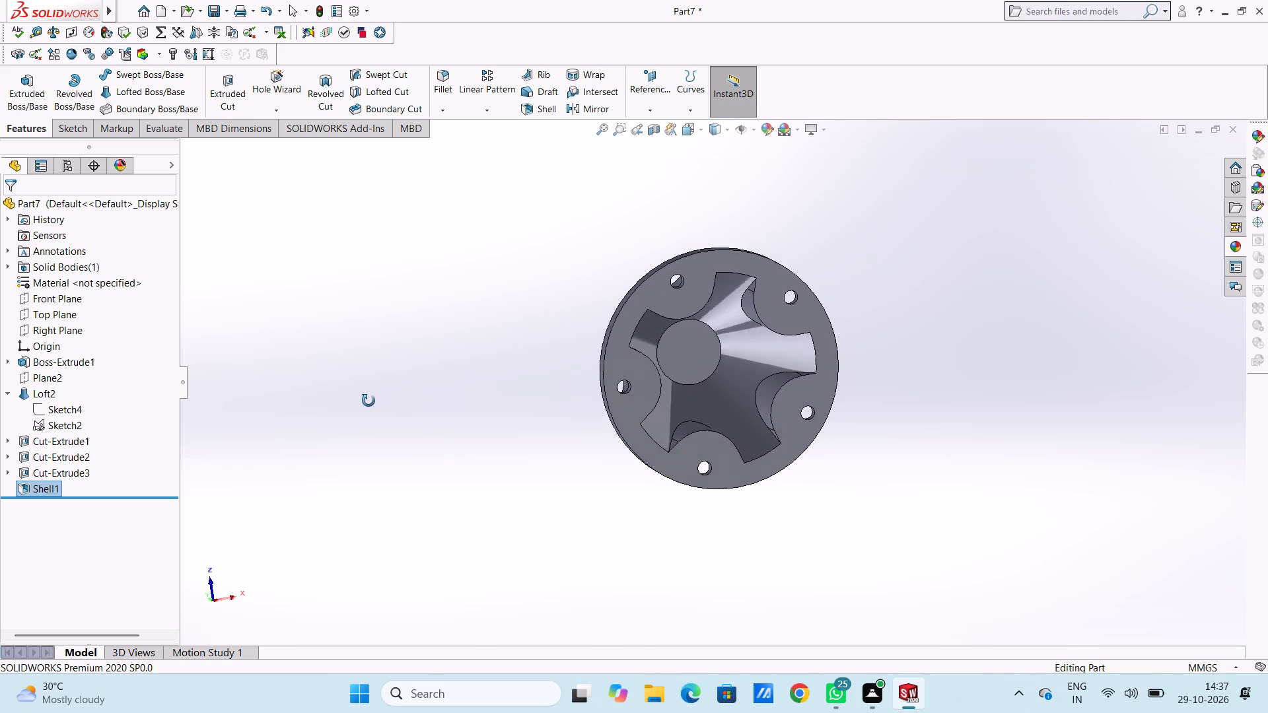
{"action": "middle_click_drag", "start_coordinate": [369, 401], "coordinate": [357, 402]}
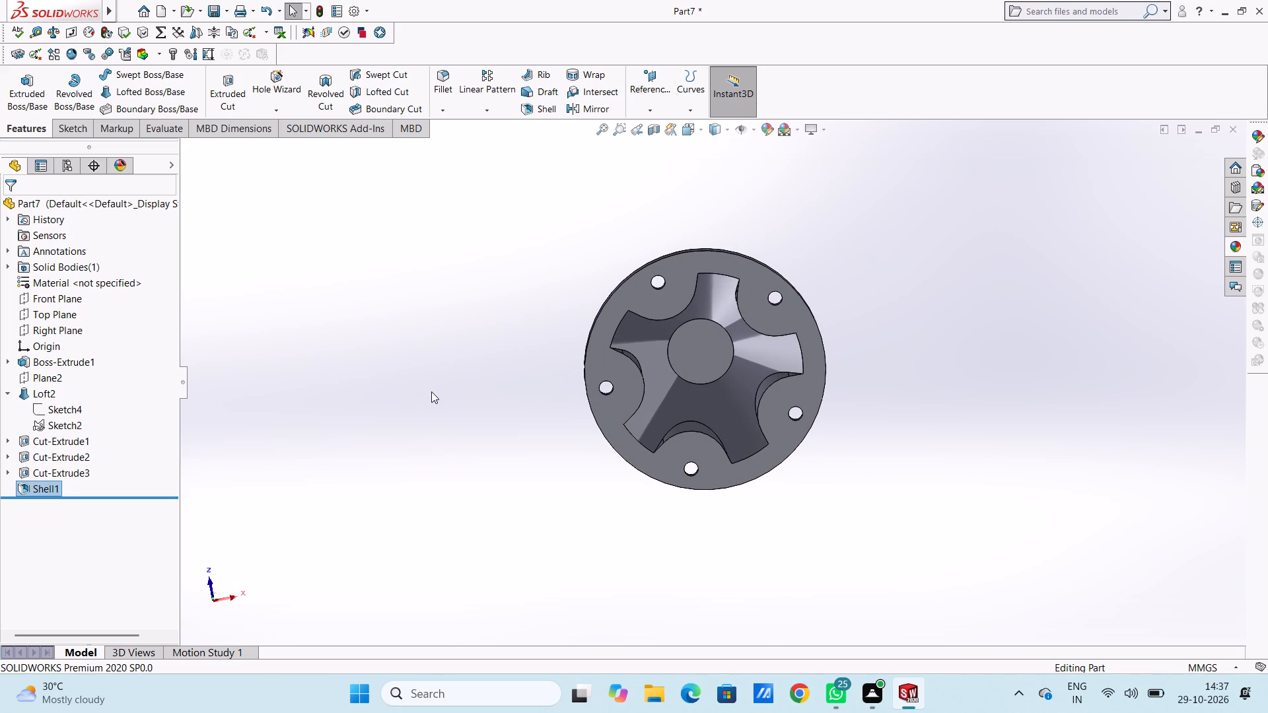
{"action": "middle_click_drag", "start_coordinate": [509, 316], "coordinate": [489, 514]}
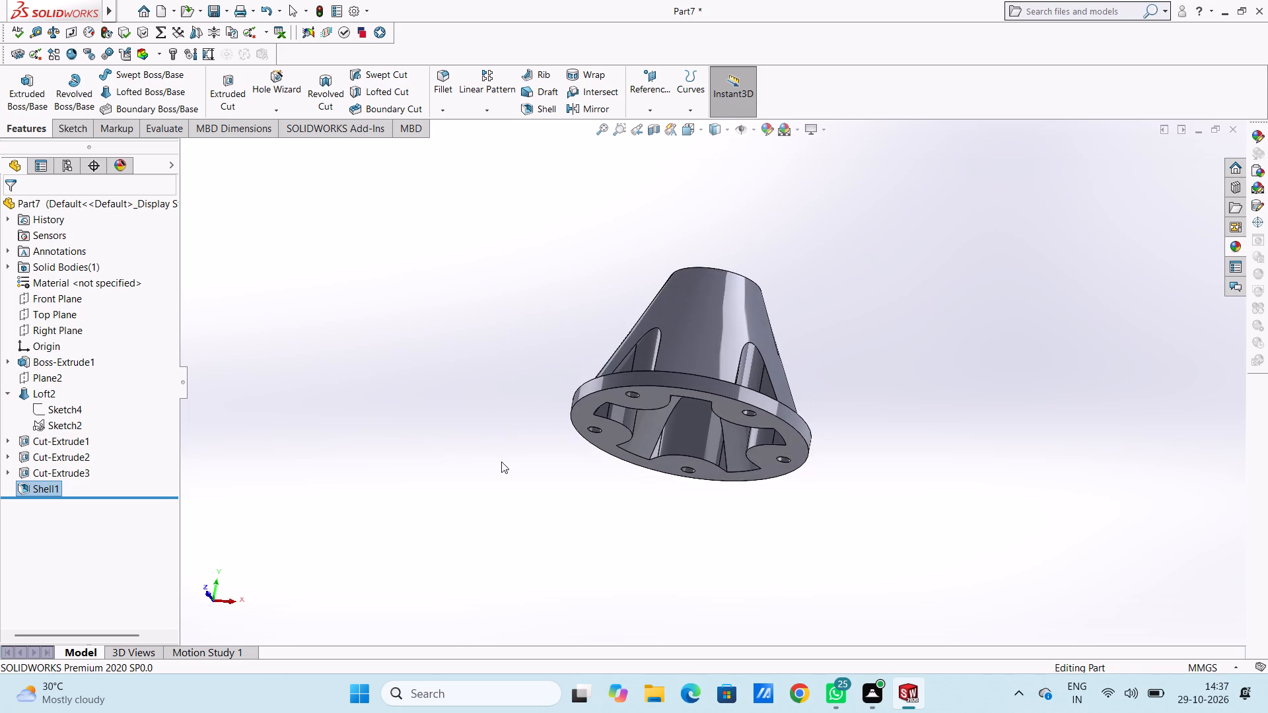
{"action": "middle_click_drag", "start_coordinate": [503, 406], "coordinate": [506, 490]}
{"action": "middle_click_drag", "start_coordinate": [482, 419], "coordinate": [468, 522]}
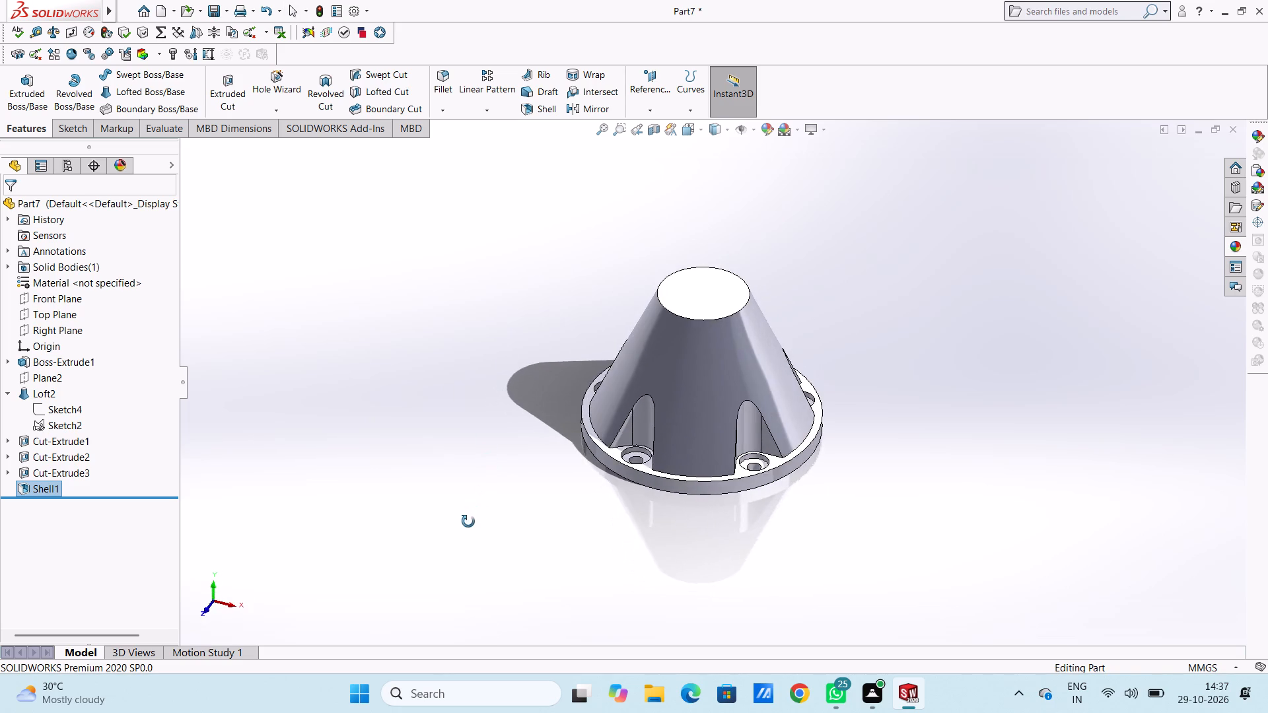
{"action": "middle_click_drag", "start_coordinate": [468, 522], "coordinate": [584, 234]}
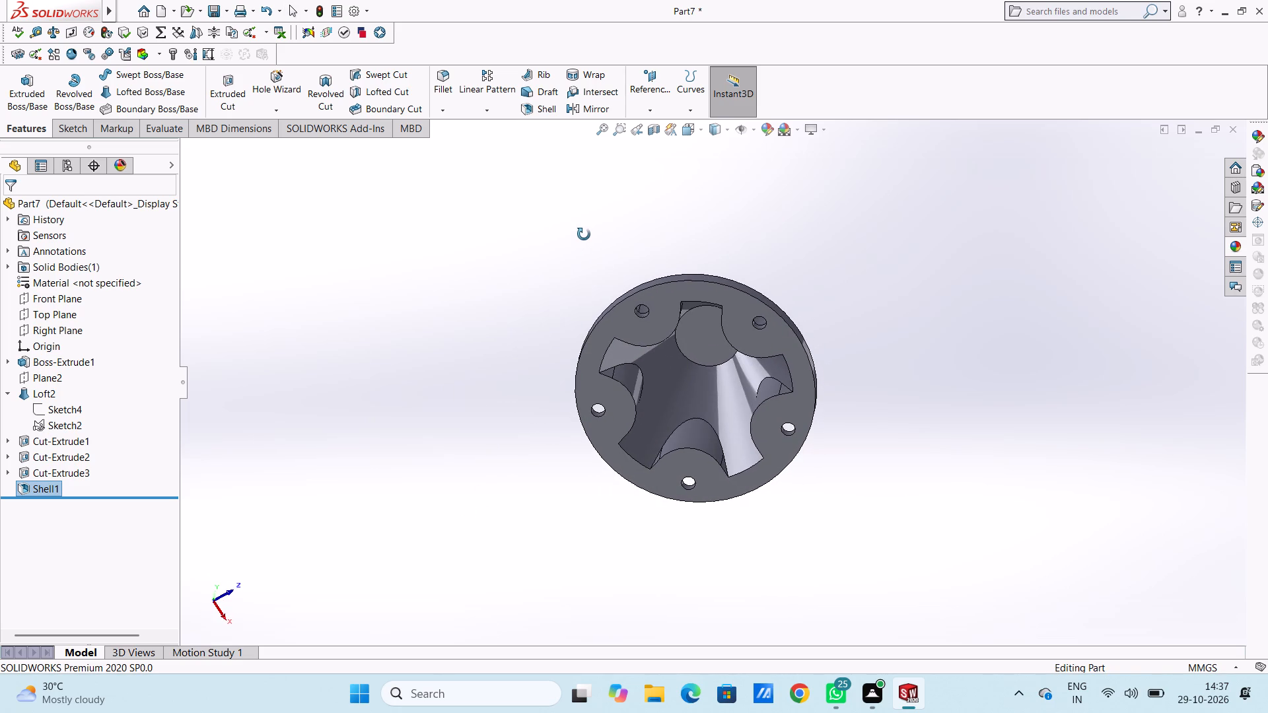
{"action": "middle_click_drag", "start_coordinate": [584, 234], "coordinate": [547, 483]}
{"action": "middle_click_drag", "start_coordinate": [526, 337], "coordinate": [534, 386]}
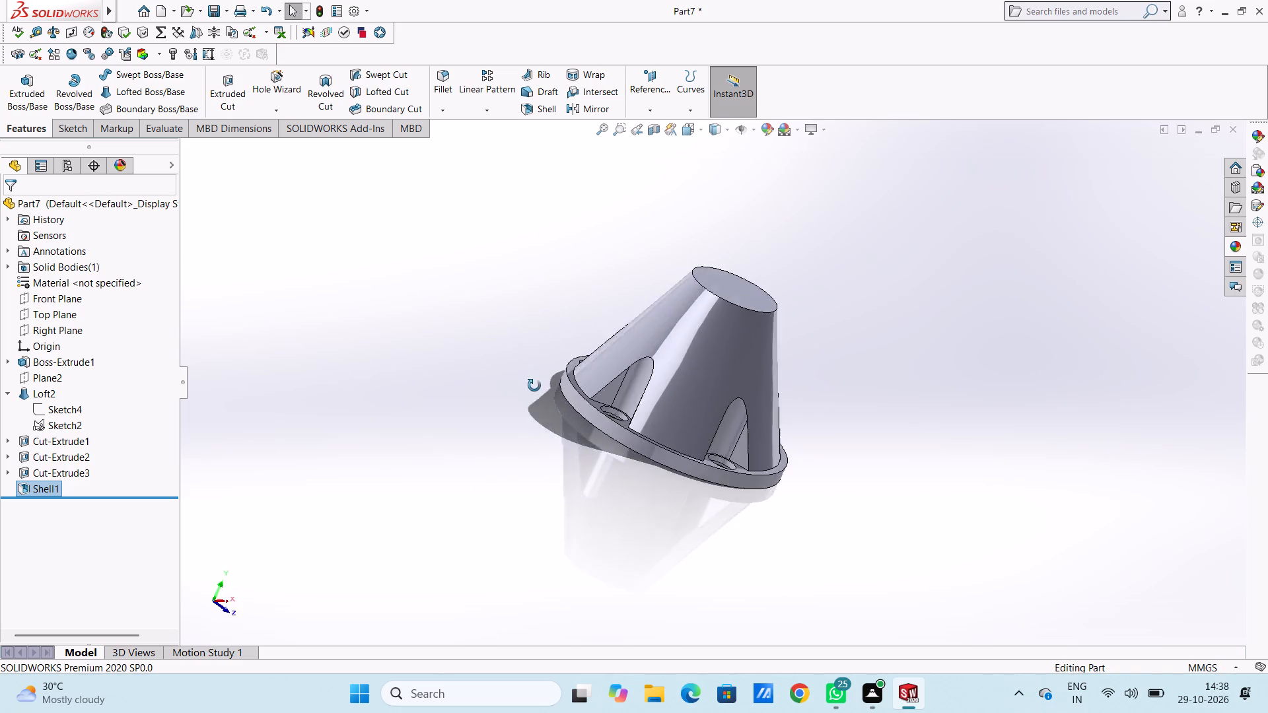
{"action": "middle_click_drag", "start_coordinate": [534, 386], "coordinate": [479, 456]}
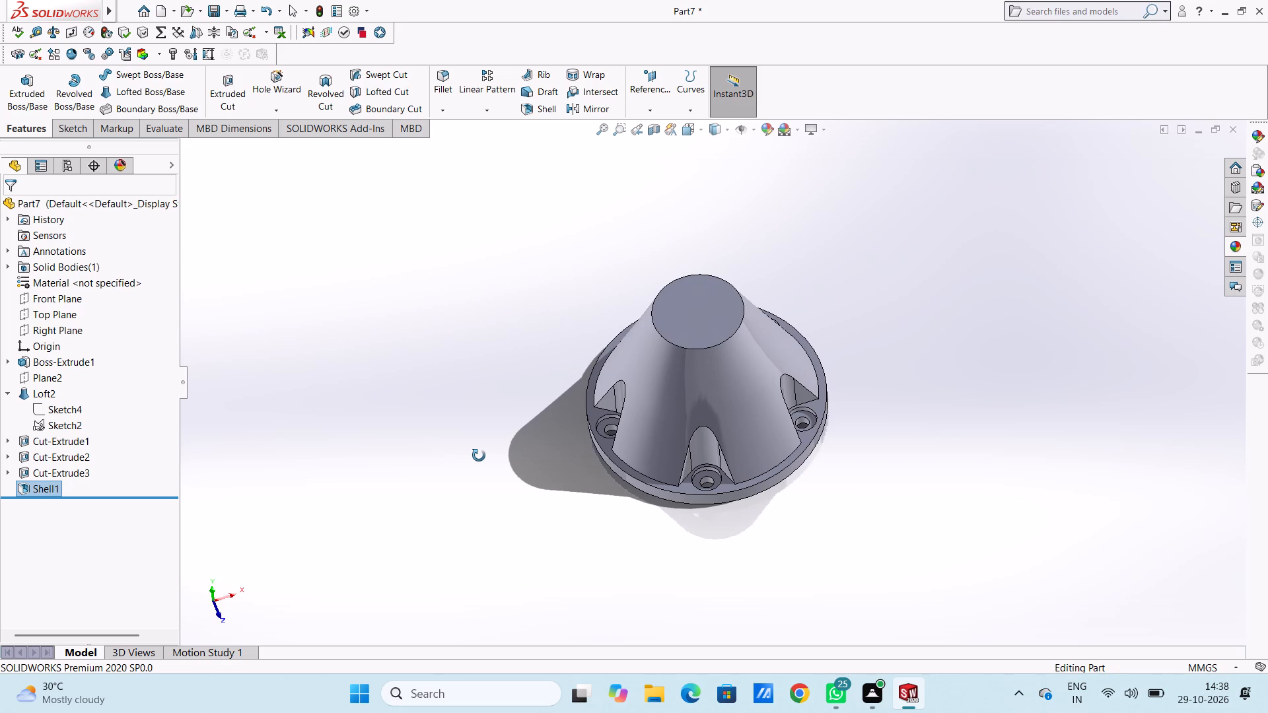
{"action": "middle_click_drag", "start_coordinate": [479, 456], "coordinate": [500, 519]}
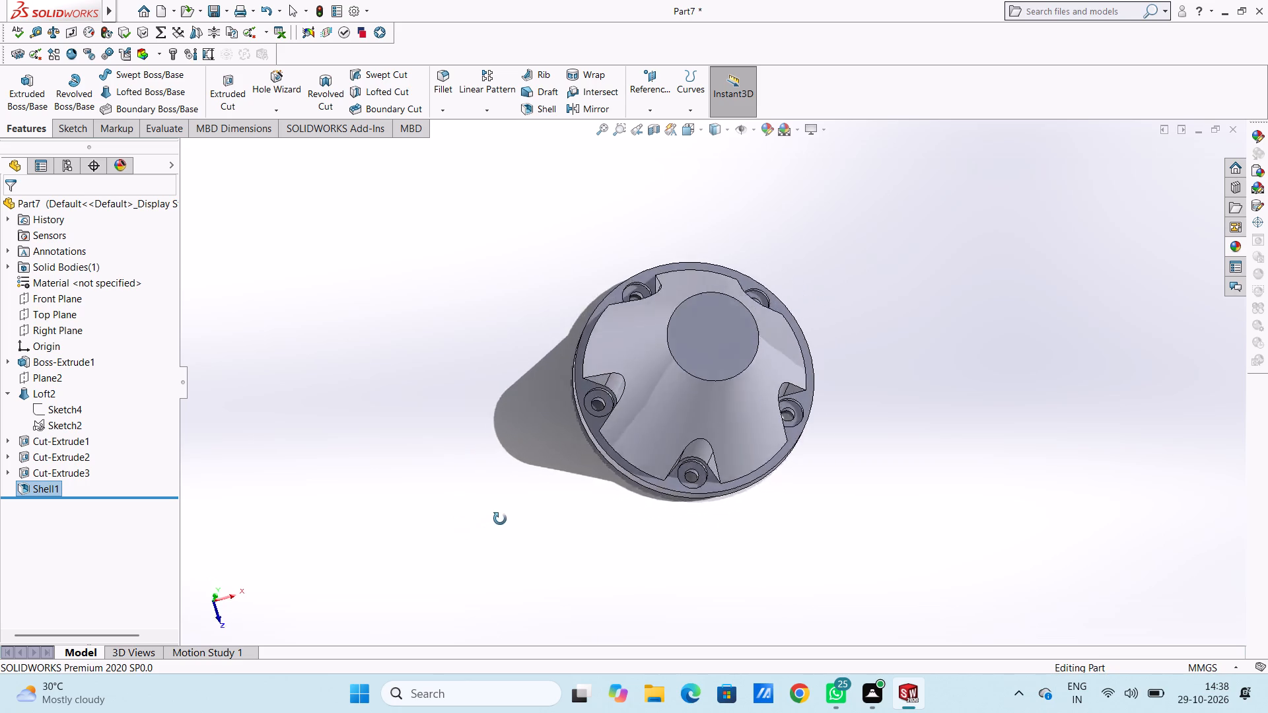
{"action": "middle_click_drag", "start_coordinate": [500, 519], "coordinate": [496, 400]}
{"action": "middle_click_drag", "start_coordinate": [496, 396], "coordinate": [490, 401]}
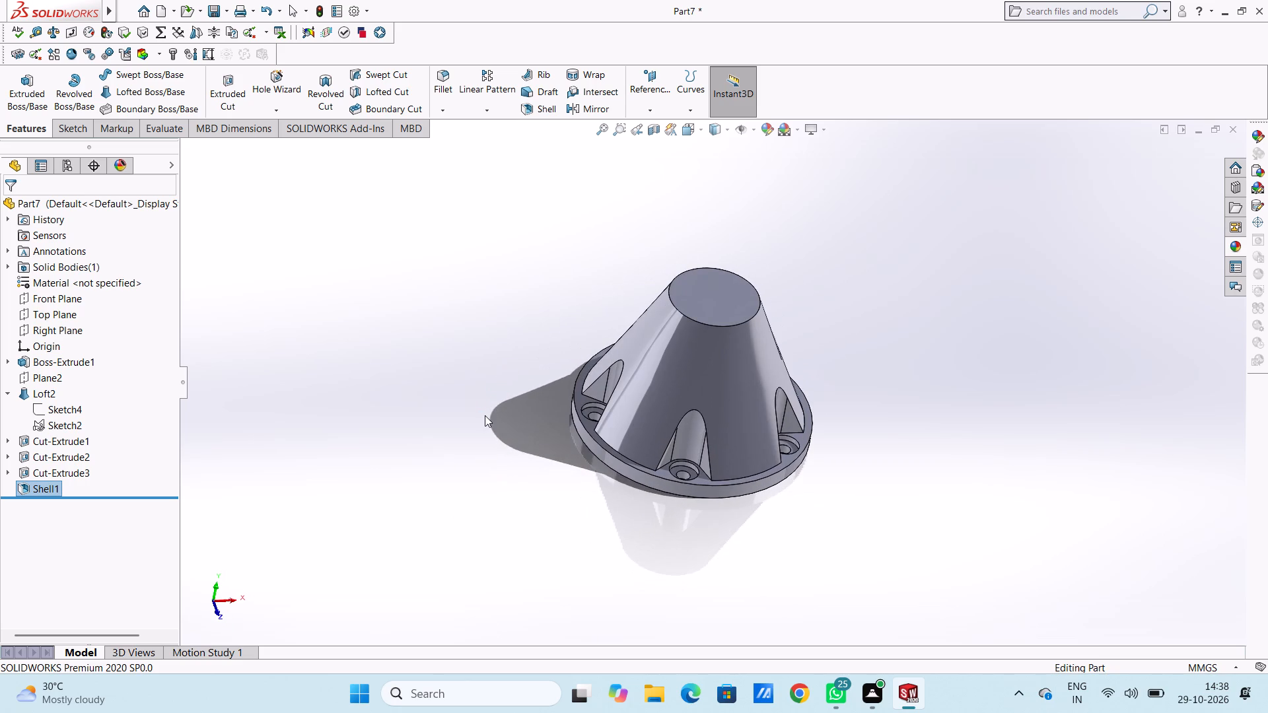
Start a sketch on the cone's small flat end face and draw a 30 mm radius circle centred on the origin.
{"action": "key", "text": "ctrl+5"}
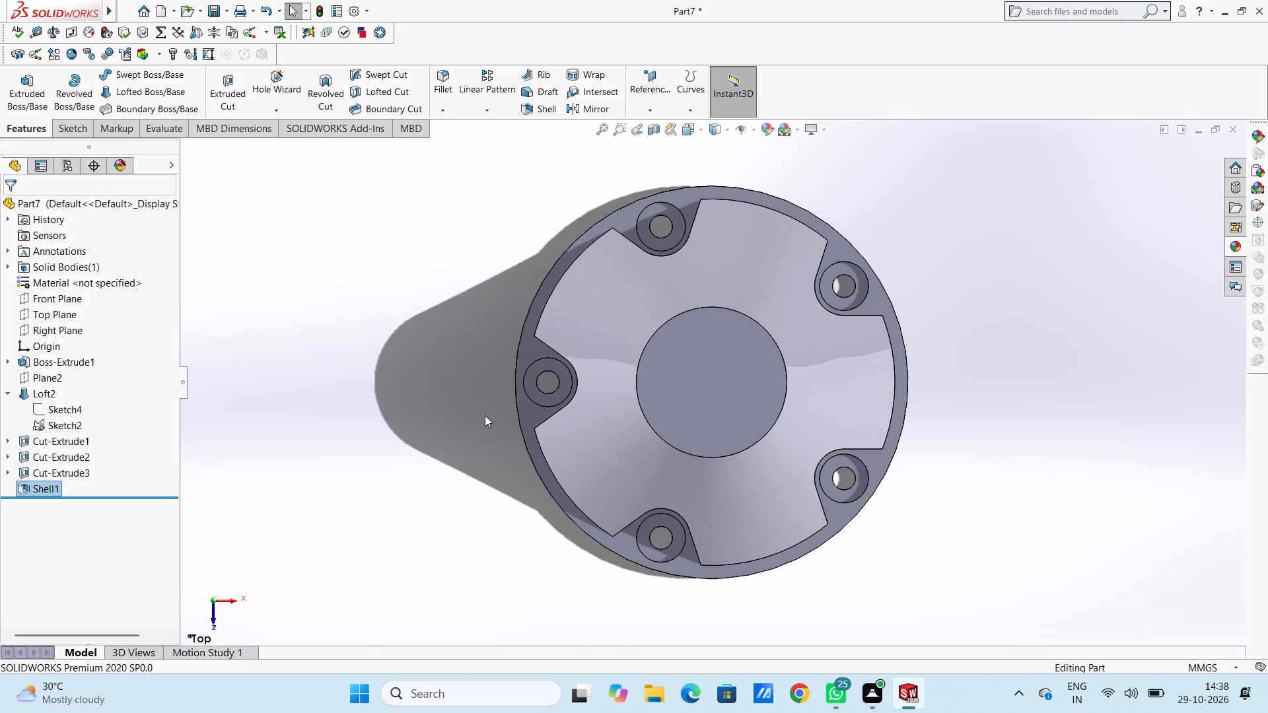
{"action": "scroll", "coordinate": [742, 384], "scroll_direction": "up", "scroll_amount": 2}
{"action": "left_click", "coordinate": [719, 384]}
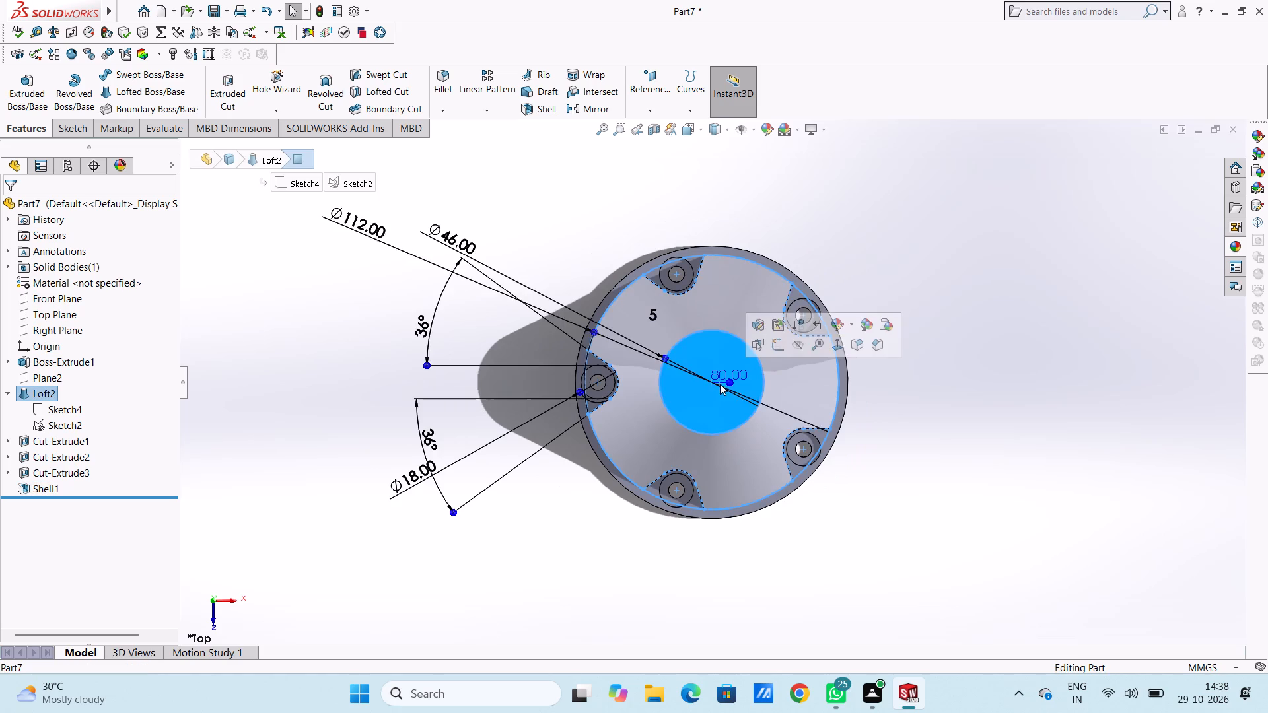
{"action": "left_click", "coordinate": [777, 348]}
{"action": "left_click", "coordinate": [533, 195]}
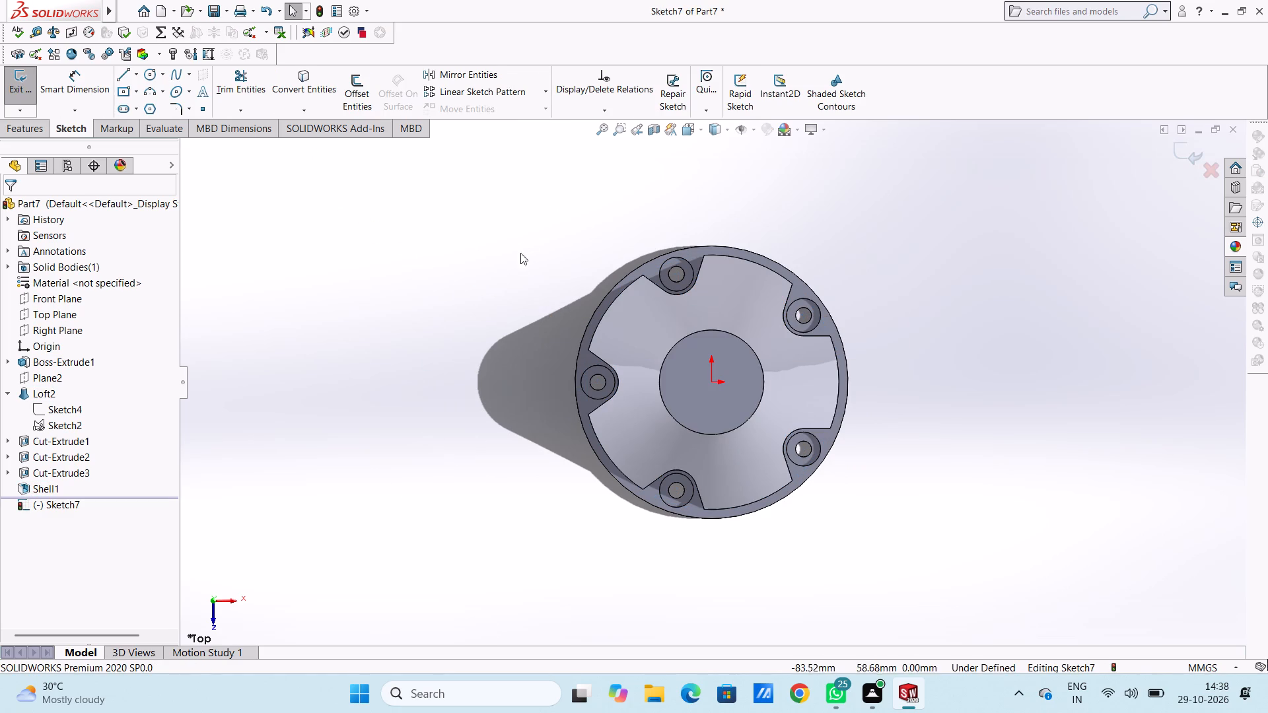
{"action": "left_click", "coordinate": [147, 77]}
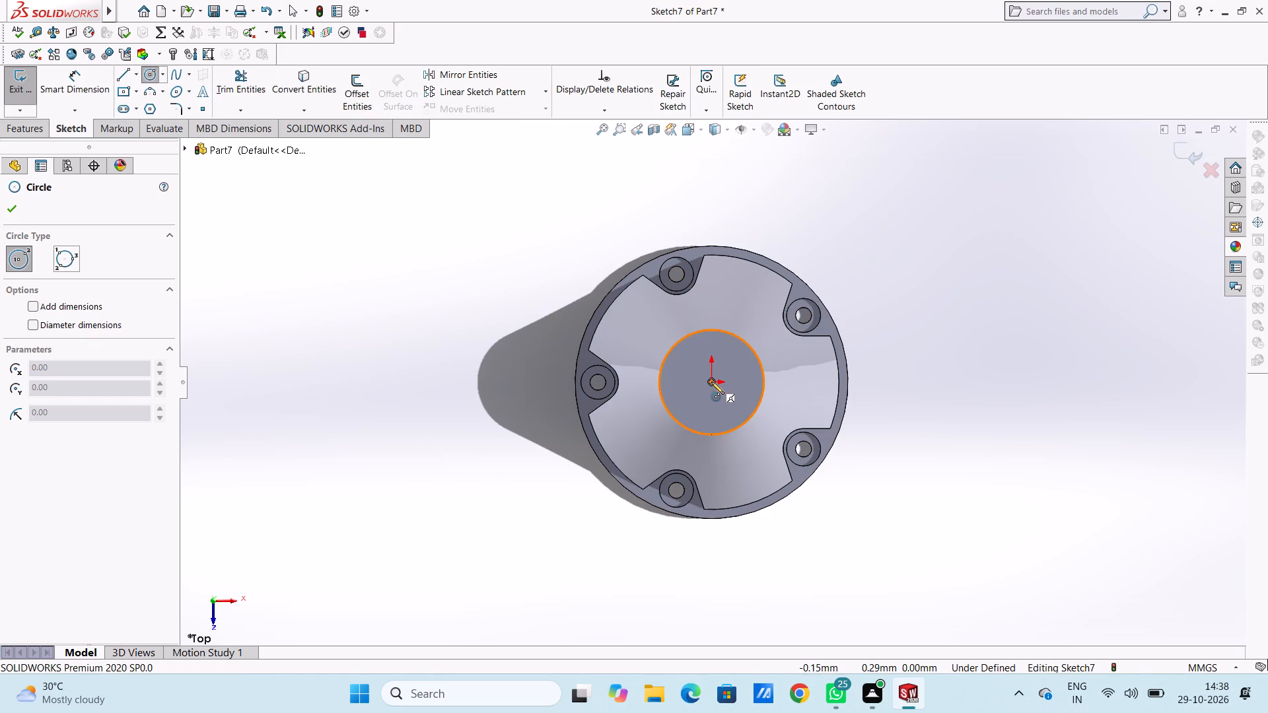
{"action": "left_click", "coordinate": [711, 382]}
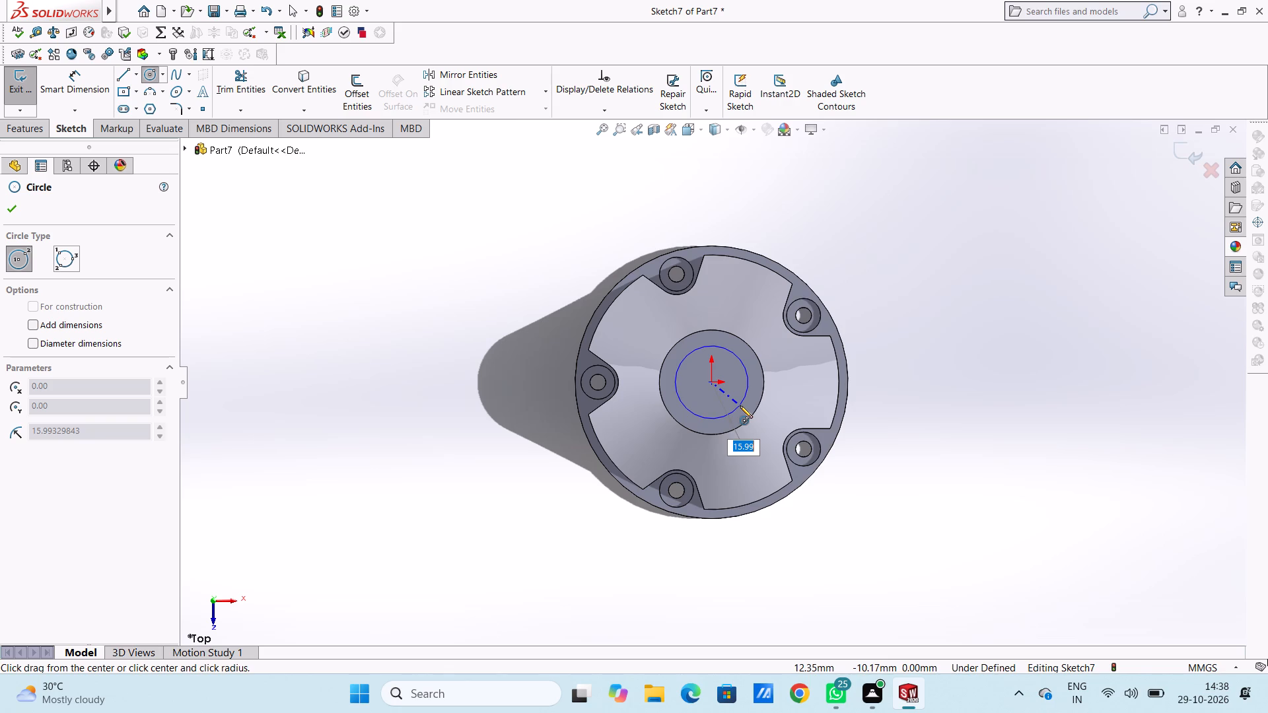
{"action": "type", "text": "30"}
{"action": "key", "text": "Return"}
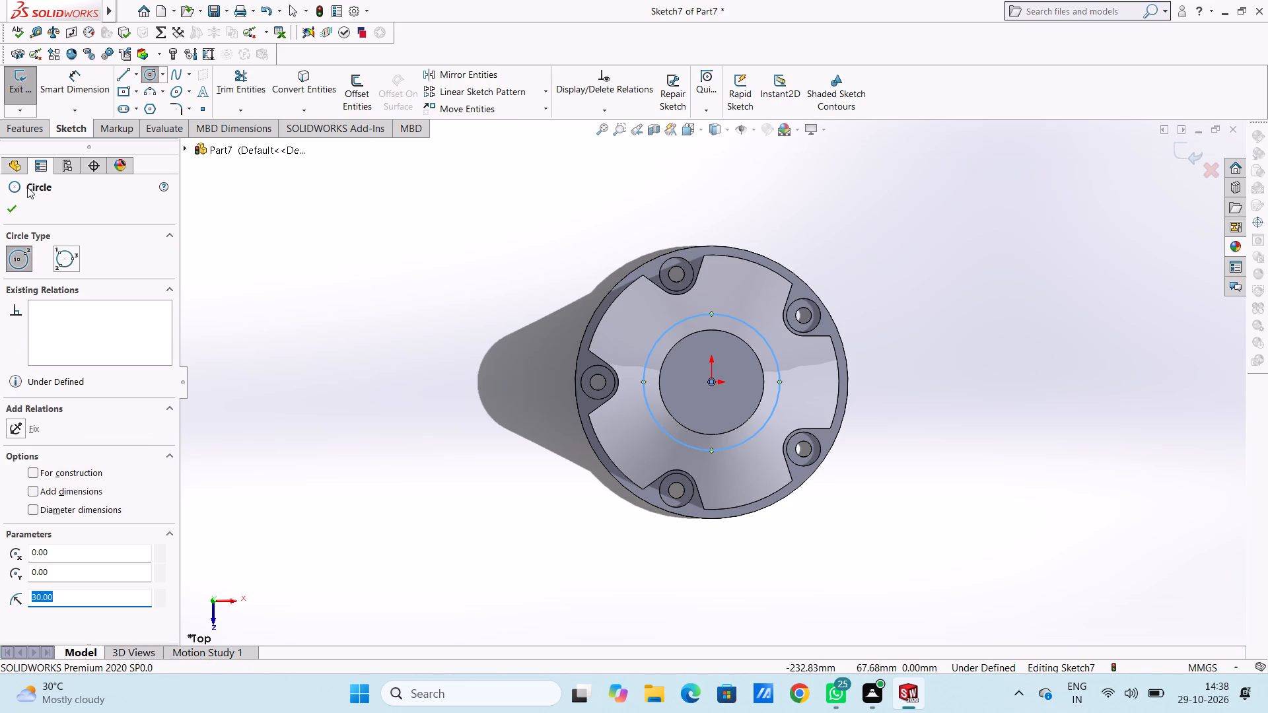
{"action": "left_click", "coordinate": [14, 206]}
Dimension the circle on the cone's end face to 30 mm diameter.
{"action": "left_click", "coordinate": [92, 92]}
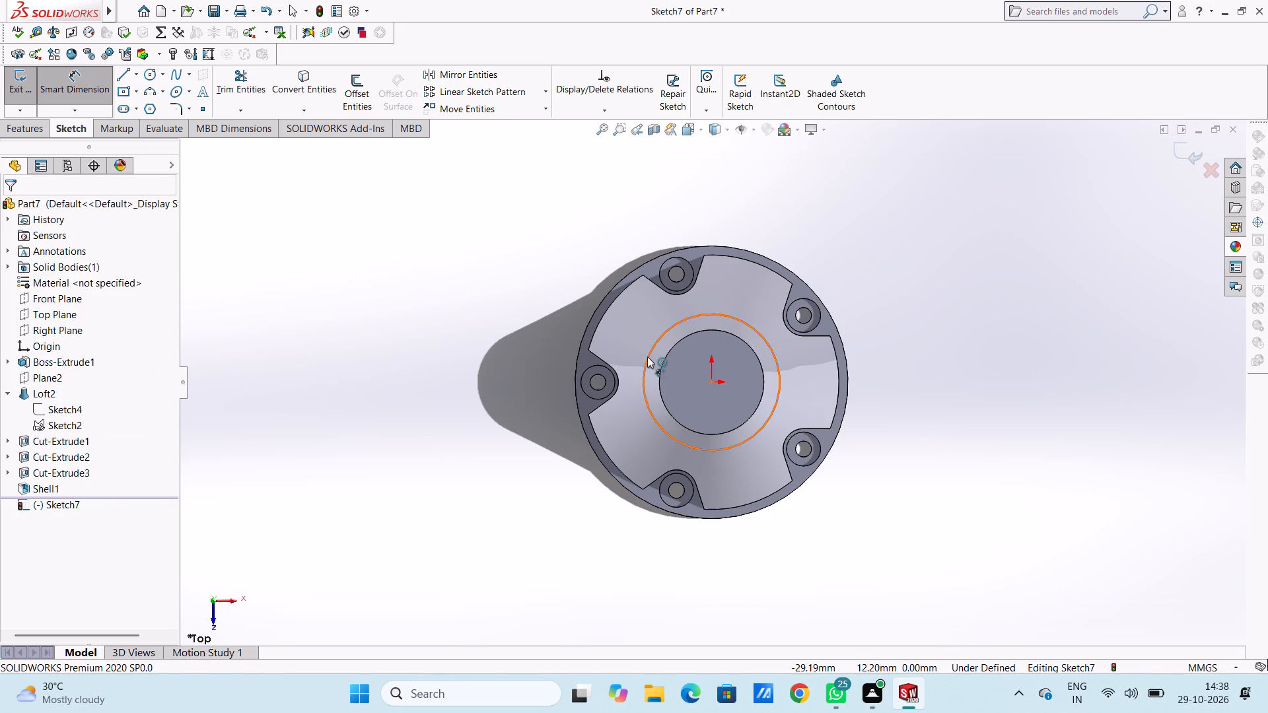
{"action": "left_click", "coordinate": [647, 356]}
{"action": "left_click", "coordinate": [453, 213]}
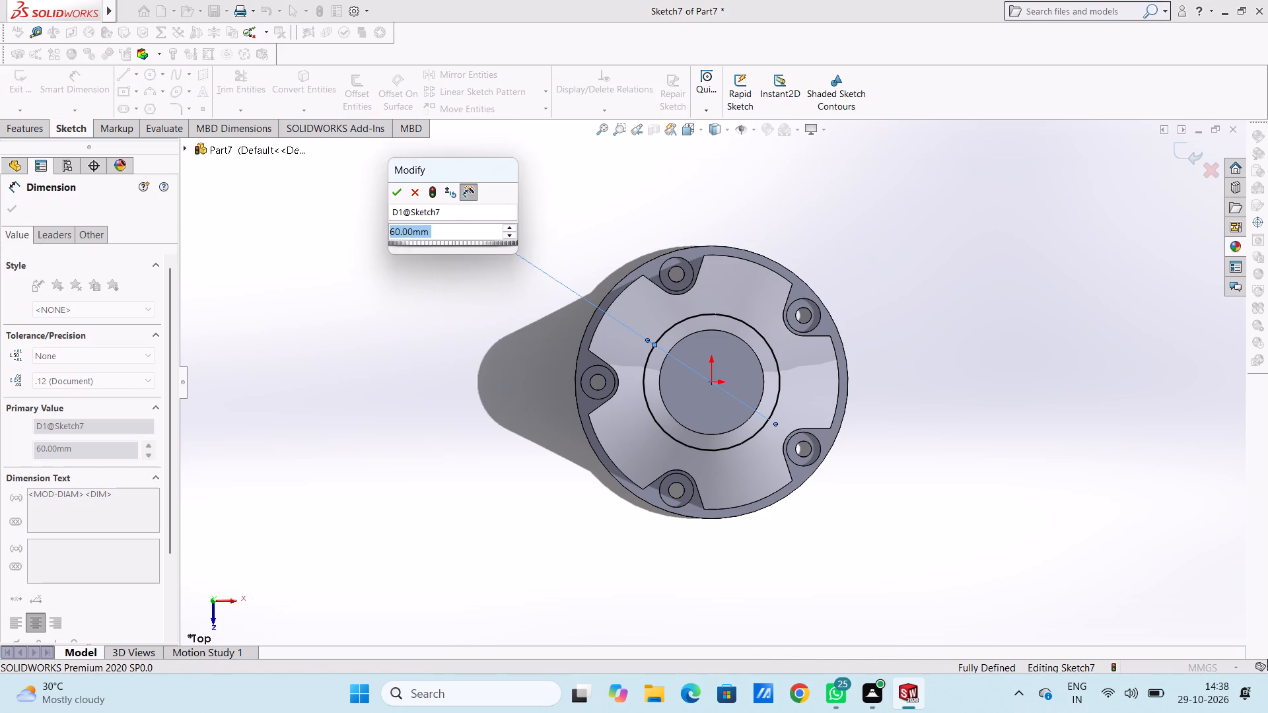
{"action": "type", "text": "30"}
{"action": "key", "text": "Return"}
{"action": "left_click", "coordinate": [382, 294]}
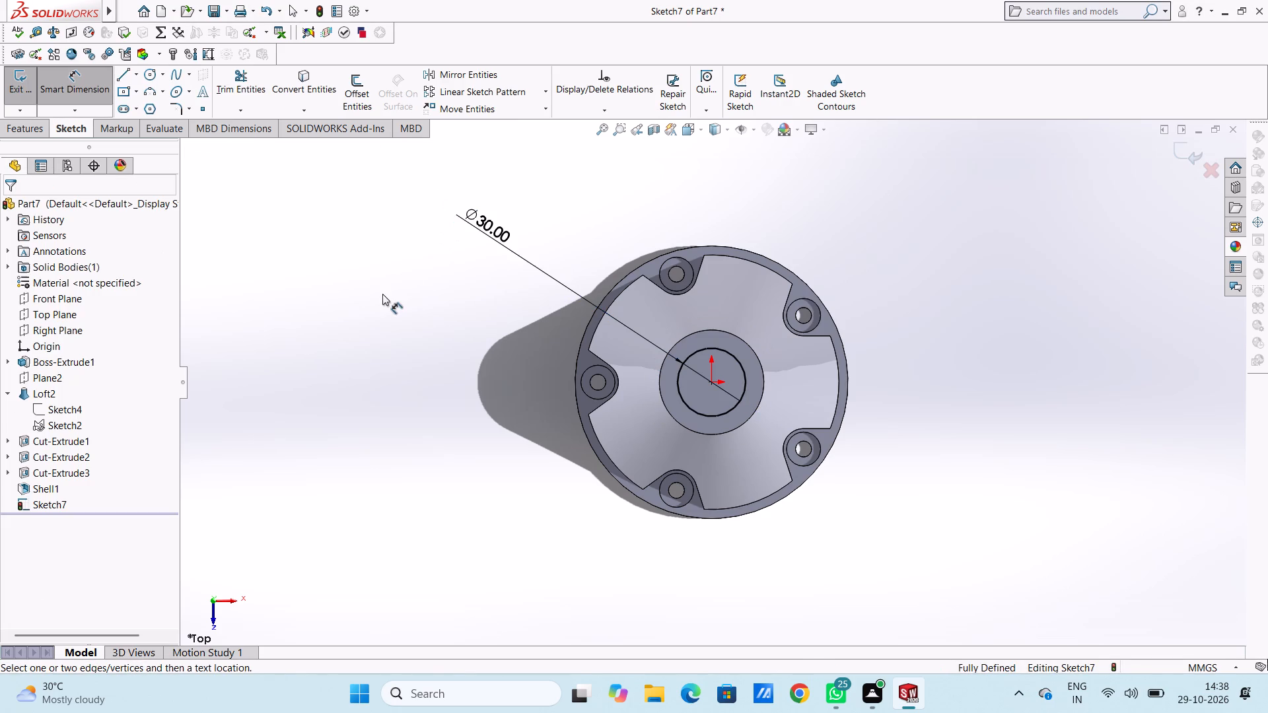
{"action": "left_click", "coordinate": [79, 82]}
{"action": "middle_click_drag", "start_coordinate": [487, 424], "coordinate": [479, 308]}
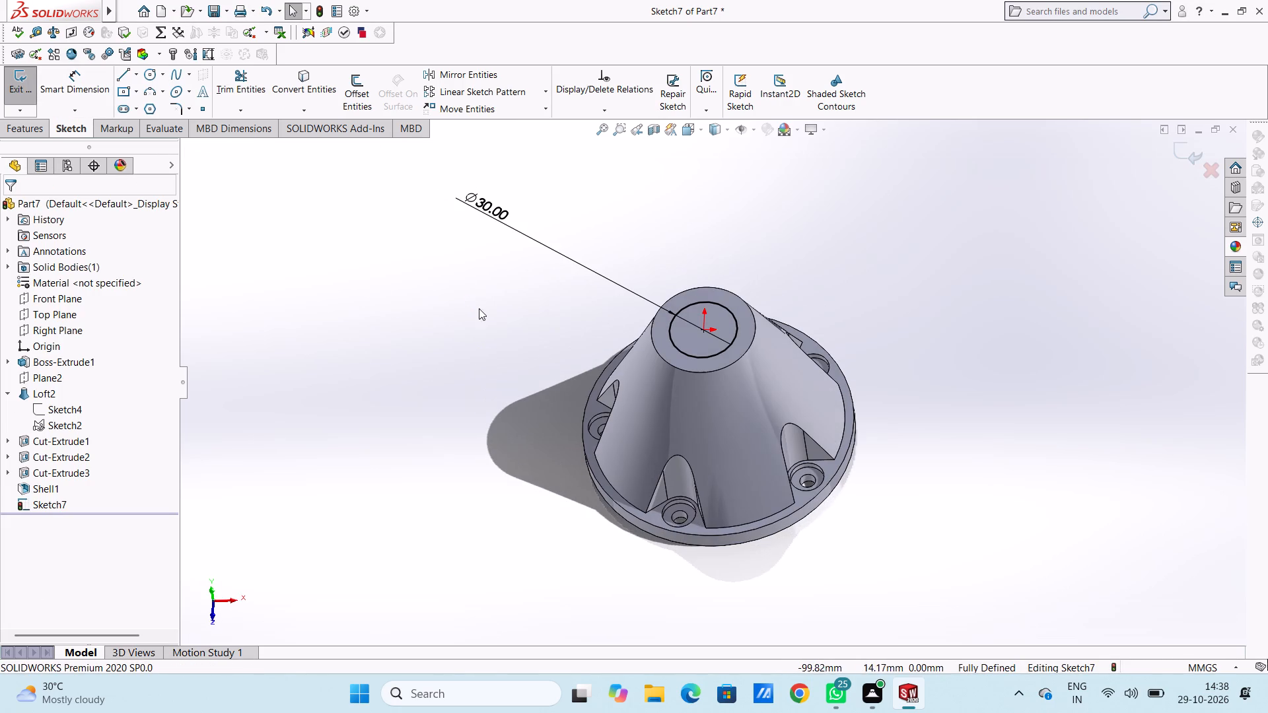
{"action": "middle_click_drag", "start_coordinate": [560, 493], "coordinate": [534, 432]}
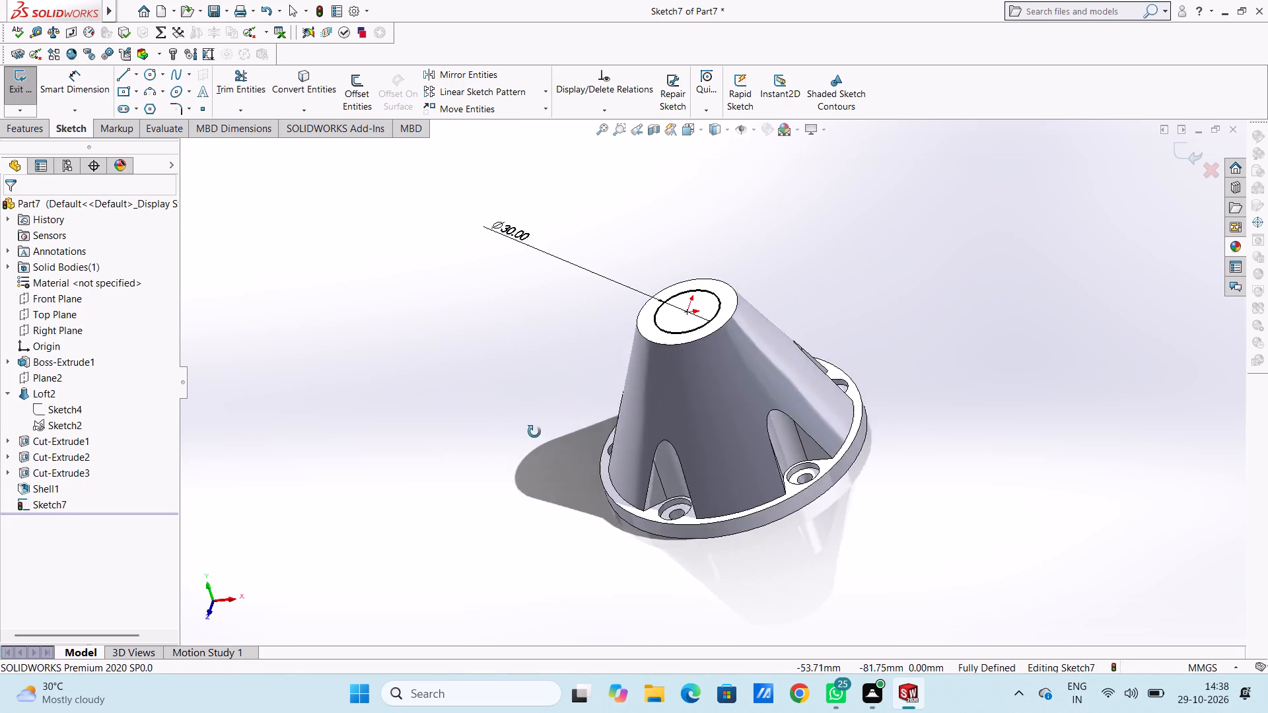
Extrude the 30 mm circle on the cone's end 12 mm outward as a boss merged with the body.
{"action": "middle_click_drag", "start_coordinate": [534, 432], "coordinate": [511, 396]}
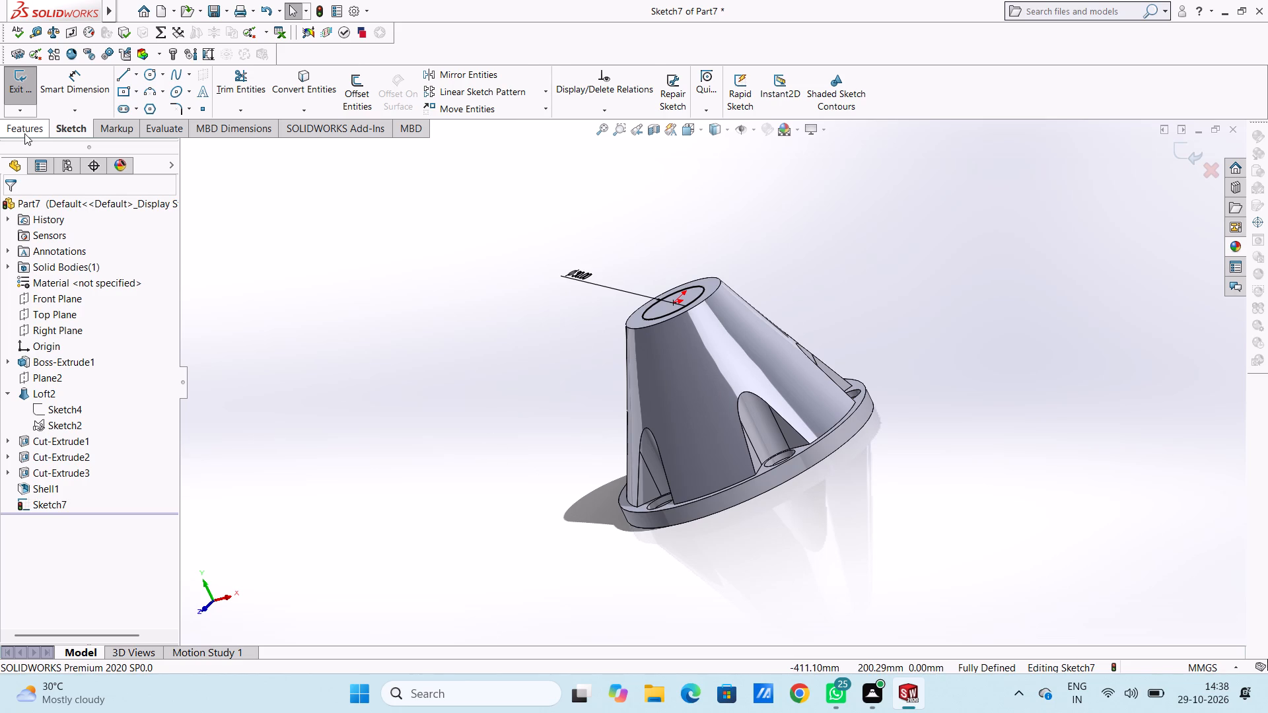
{"action": "left_click", "coordinate": [24, 133]}
{"action": "left_click", "coordinate": [32, 90]}
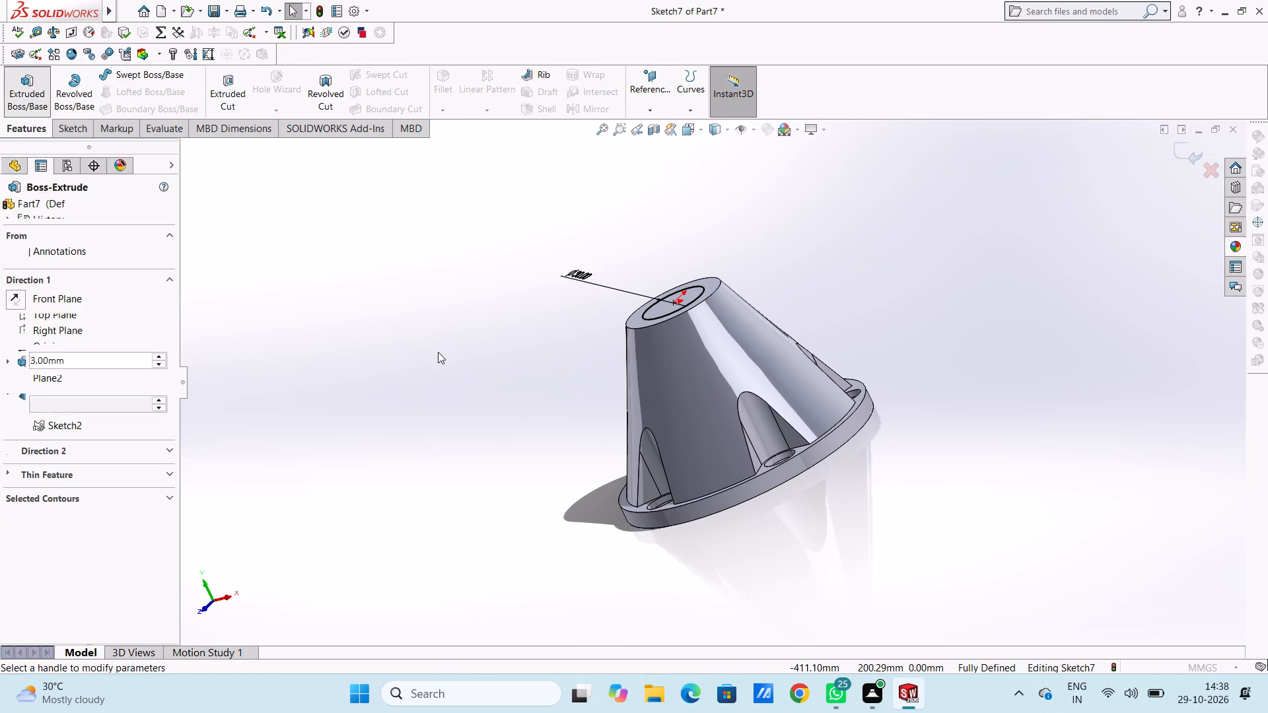
{"action": "type", "text": "12"}
{"action": "key", "text": "Return"}
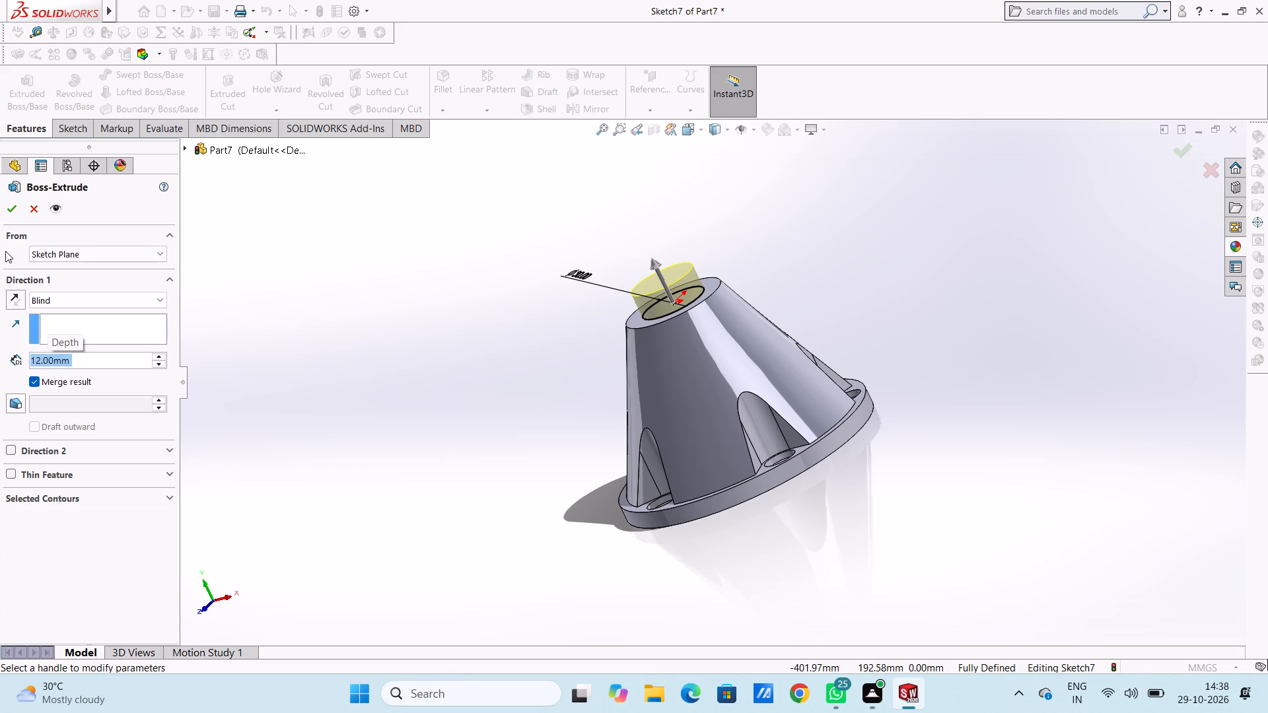
{"action": "left_click", "coordinate": [9, 205]}
{"action": "left_click", "coordinate": [418, 384]}
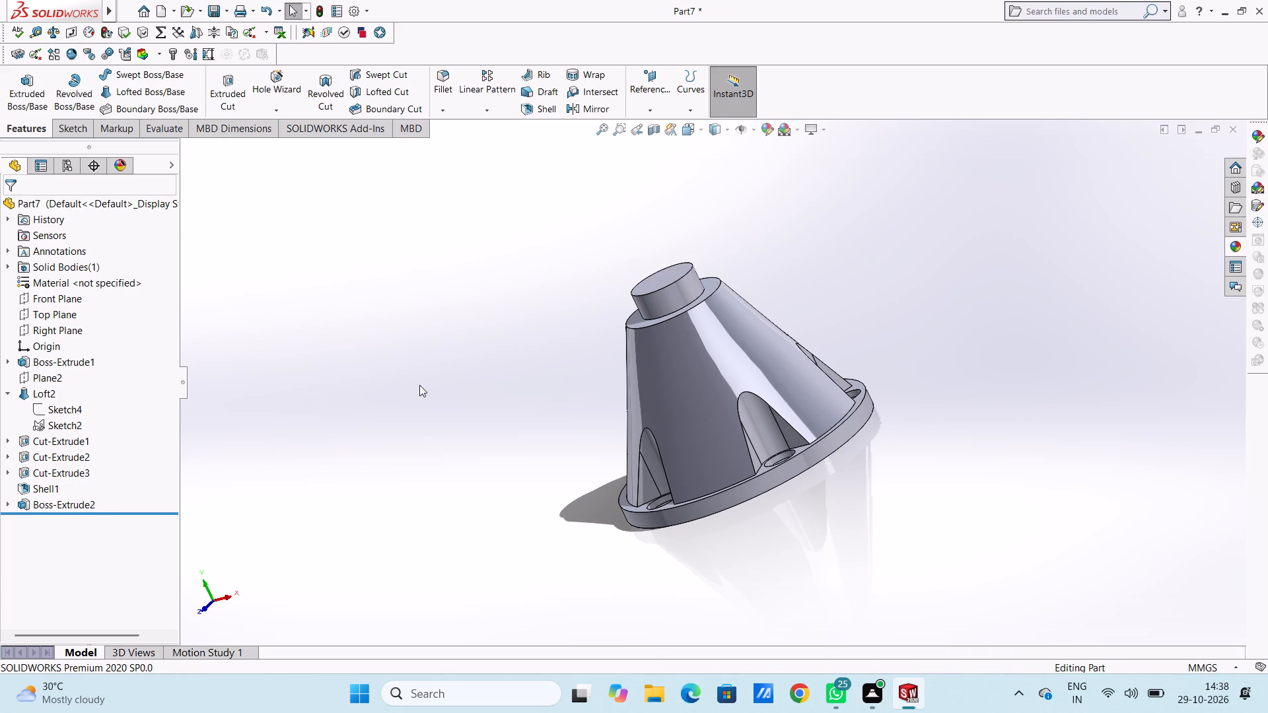
Start a sketch on the new boss's end face and draw a circle of about 10 mm radius centred on the origin.
{"action": "key", "text": "ctrl+5"}
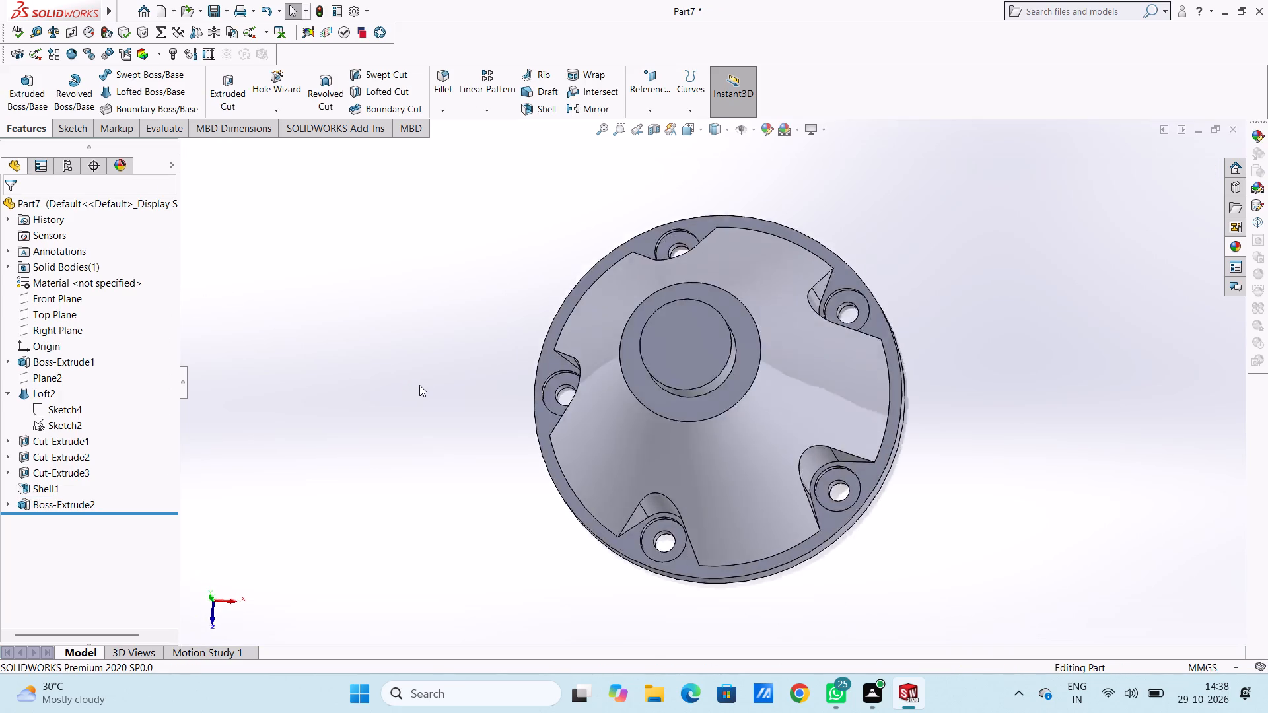
{"action": "left_click", "coordinate": [714, 380]}
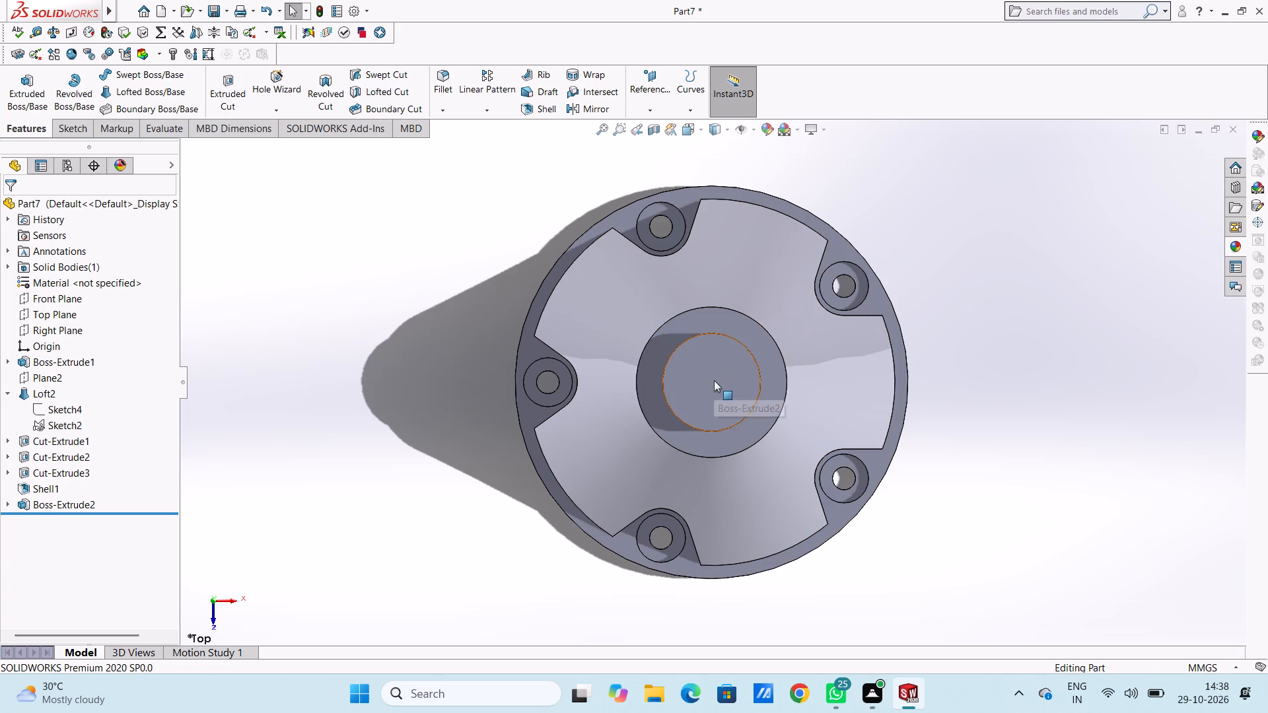
{"action": "left_click", "coordinate": [769, 343]}
{"action": "left_click", "coordinate": [417, 432]}
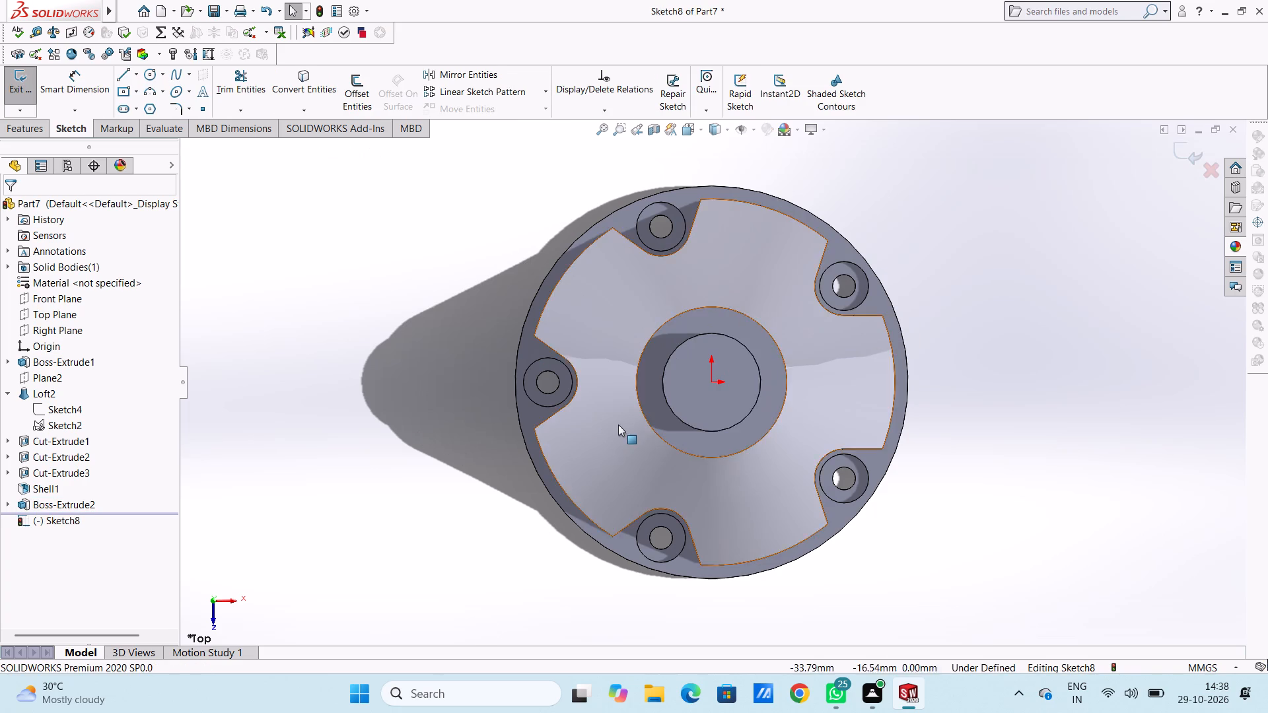
{"action": "scroll", "coordinate": [618, 424], "scroll_direction": "up", "scroll_amount": 3}
{"action": "left_click", "coordinate": [147, 79]}
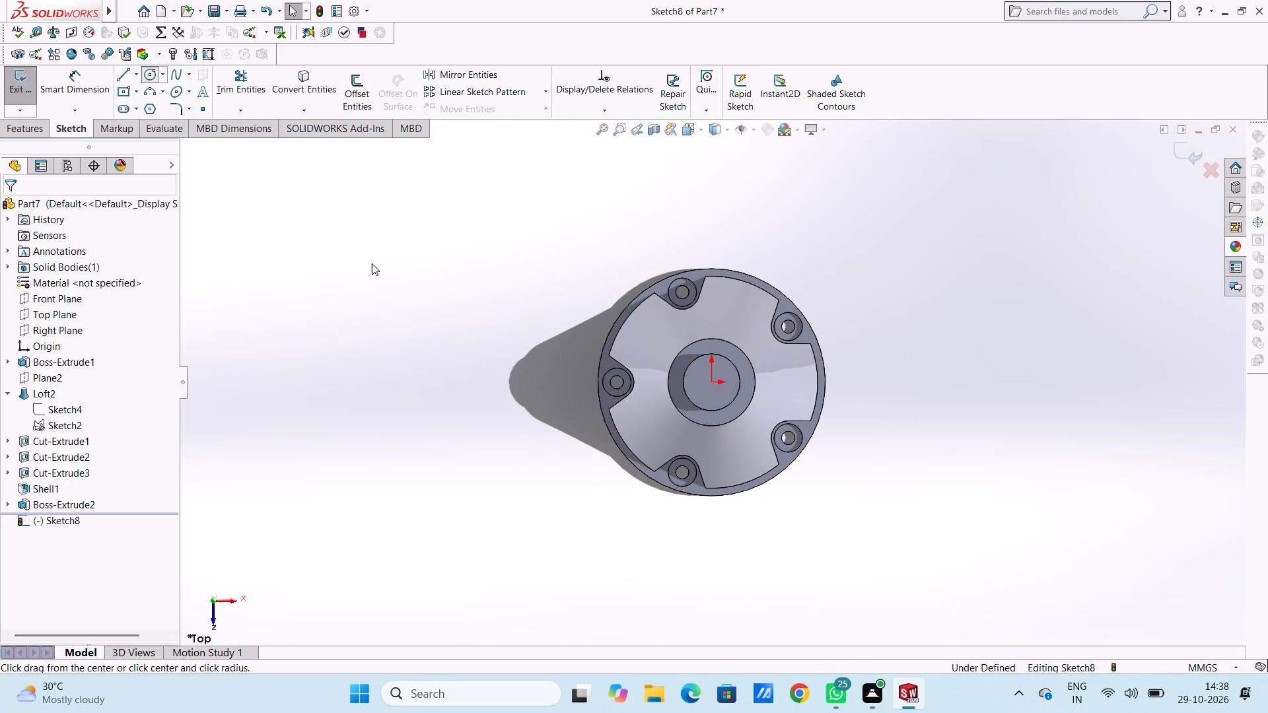
{"action": "scroll", "coordinate": [705, 452], "scroll_direction": "down", "scroll_amount": 3}
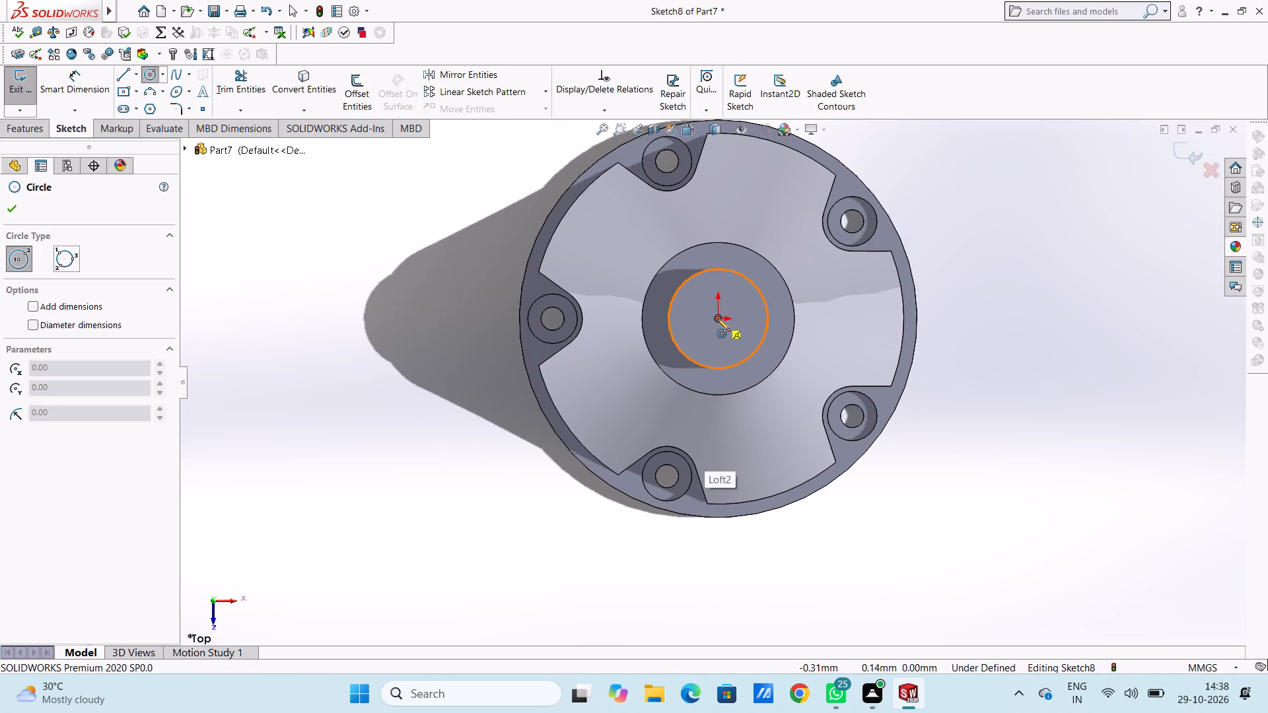
{"action": "left_click", "coordinate": [717, 318]}
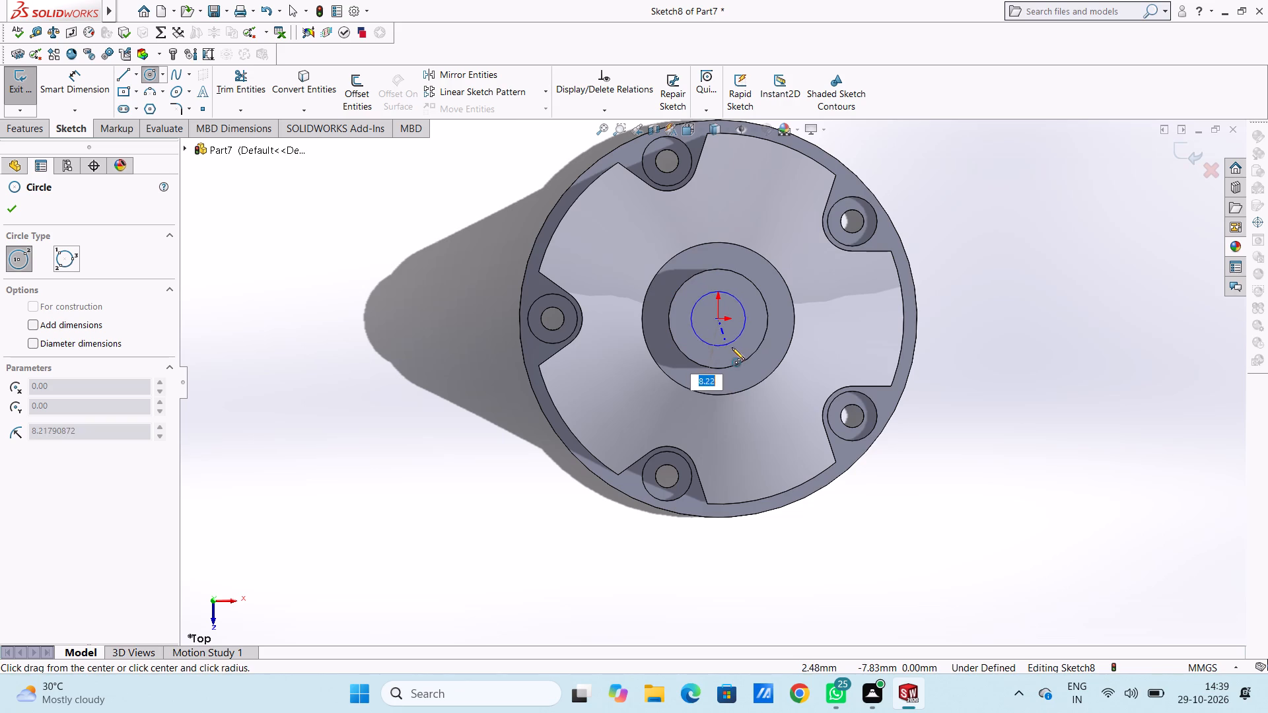
{"action": "left_click", "coordinate": [732, 349]}
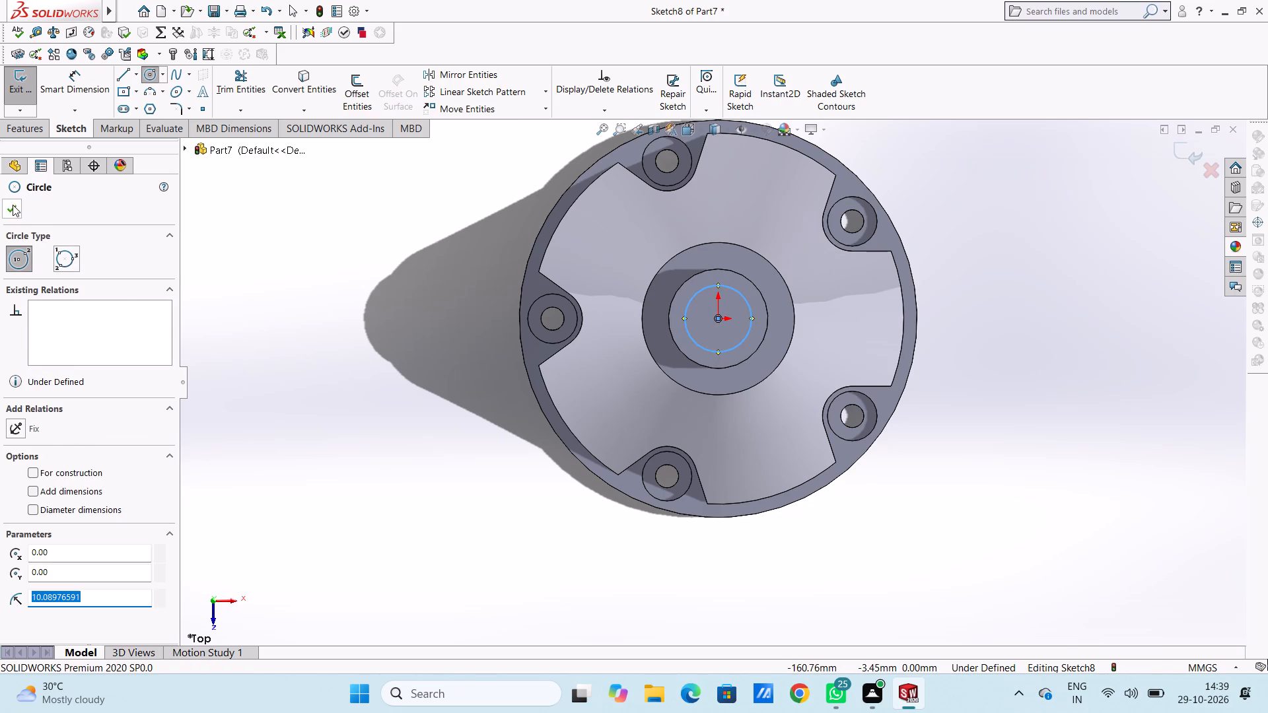
{"action": "left_click", "coordinate": [13, 205]}
{"action": "left_click", "coordinate": [335, 291]}
Dimension the circle on the boss's end face to 20 mm diameter.
{"action": "scroll", "coordinate": [707, 297], "scroll_direction": "up", "scroll_amount": 4}
{"action": "scroll", "coordinate": [749, 414], "scroll_direction": "down", "scroll_amount": 3}
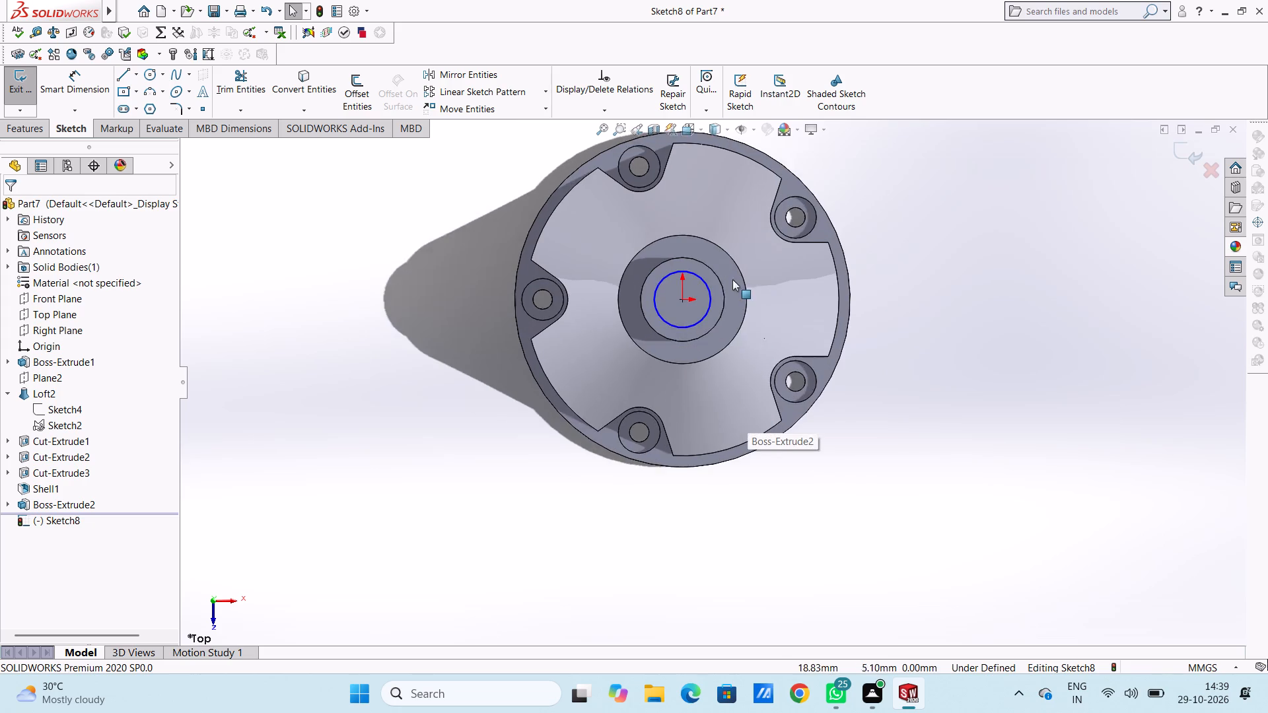
{"action": "scroll", "coordinate": [732, 279], "scroll_direction": "up", "scroll_amount": 2}
{"action": "scroll", "coordinate": [719, 295], "scroll_direction": "down", "scroll_amount": 2}
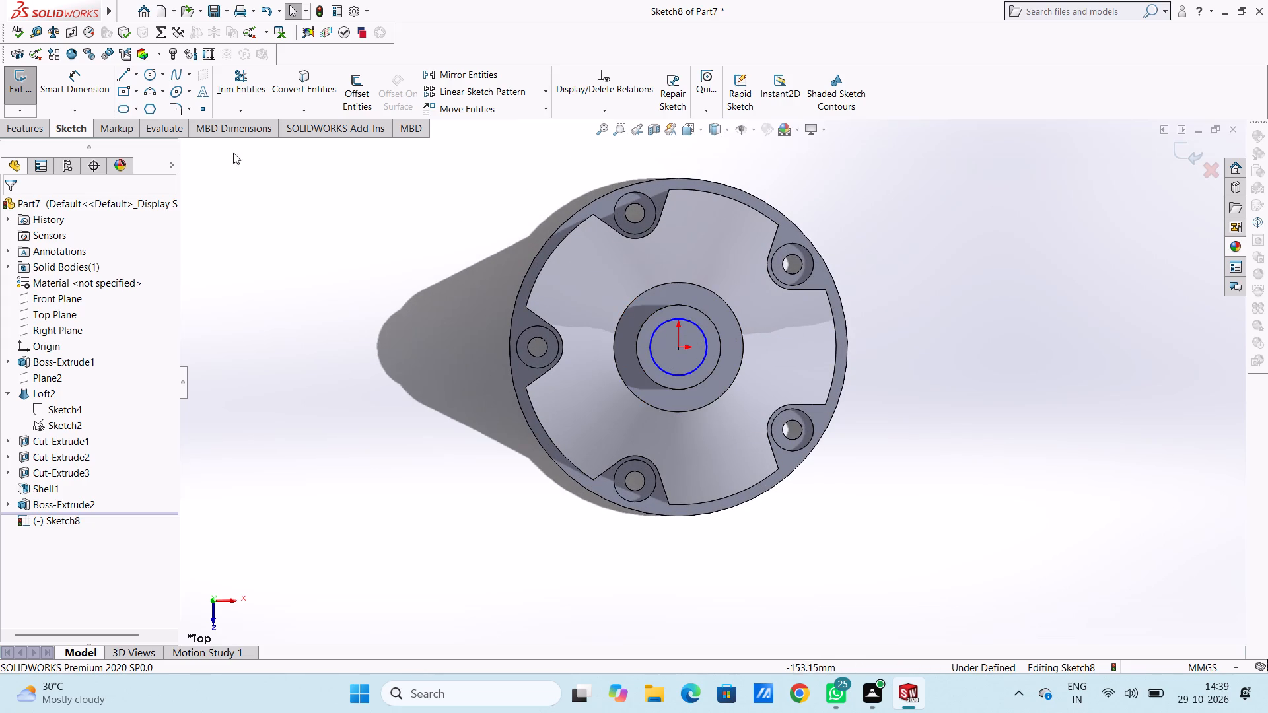
{"action": "left_click", "coordinate": [80, 81]}
{"action": "left_click", "coordinate": [660, 329]}
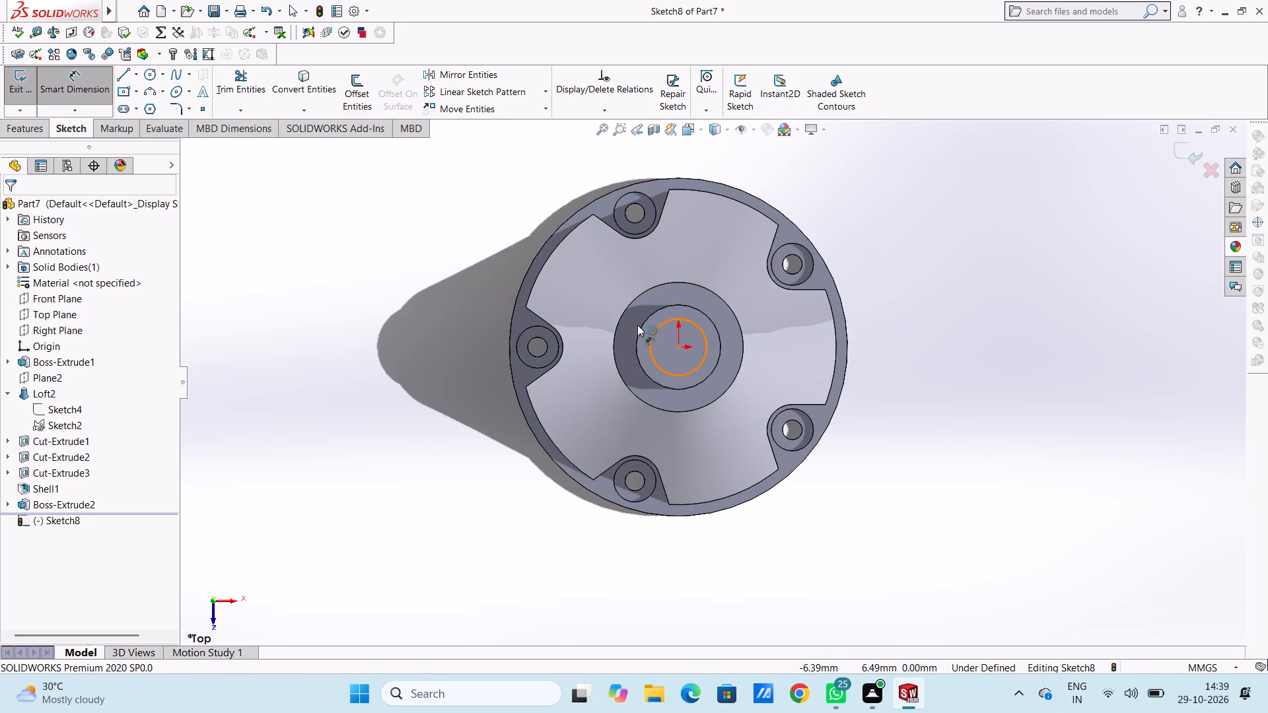
{"action": "left_click", "coordinate": [434, 225]}
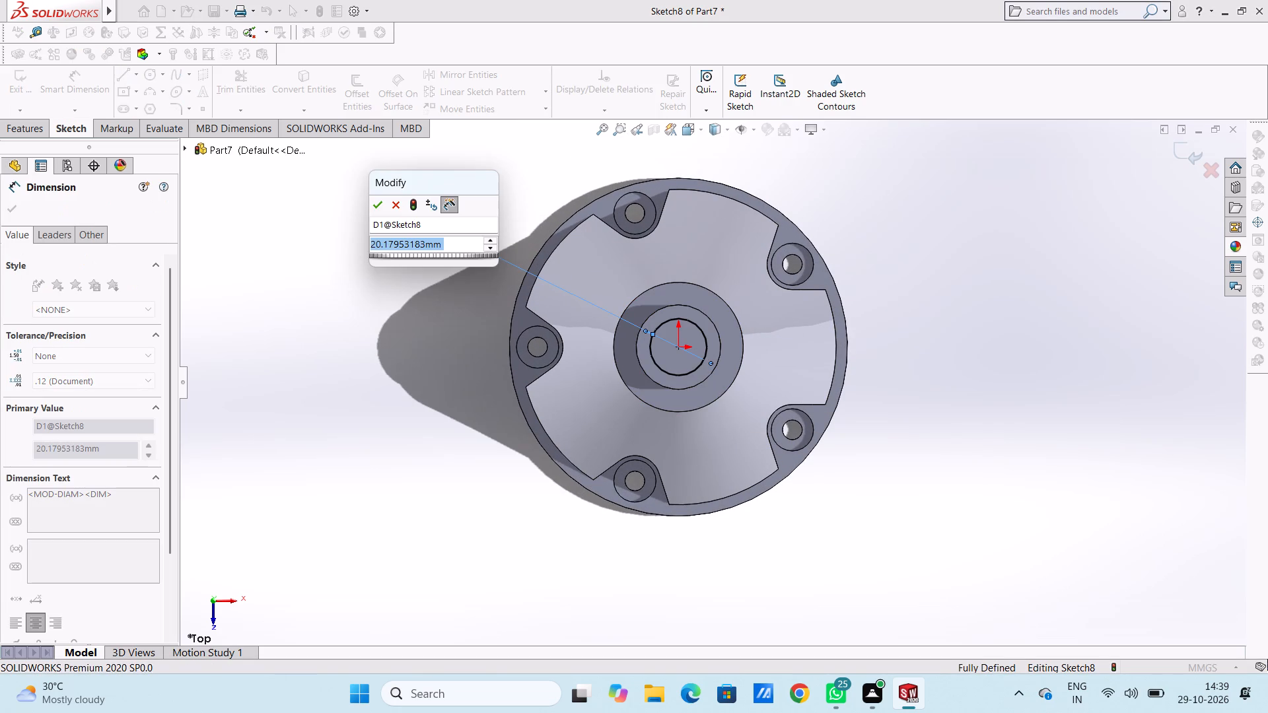
{"action": "type", "text": "20"}
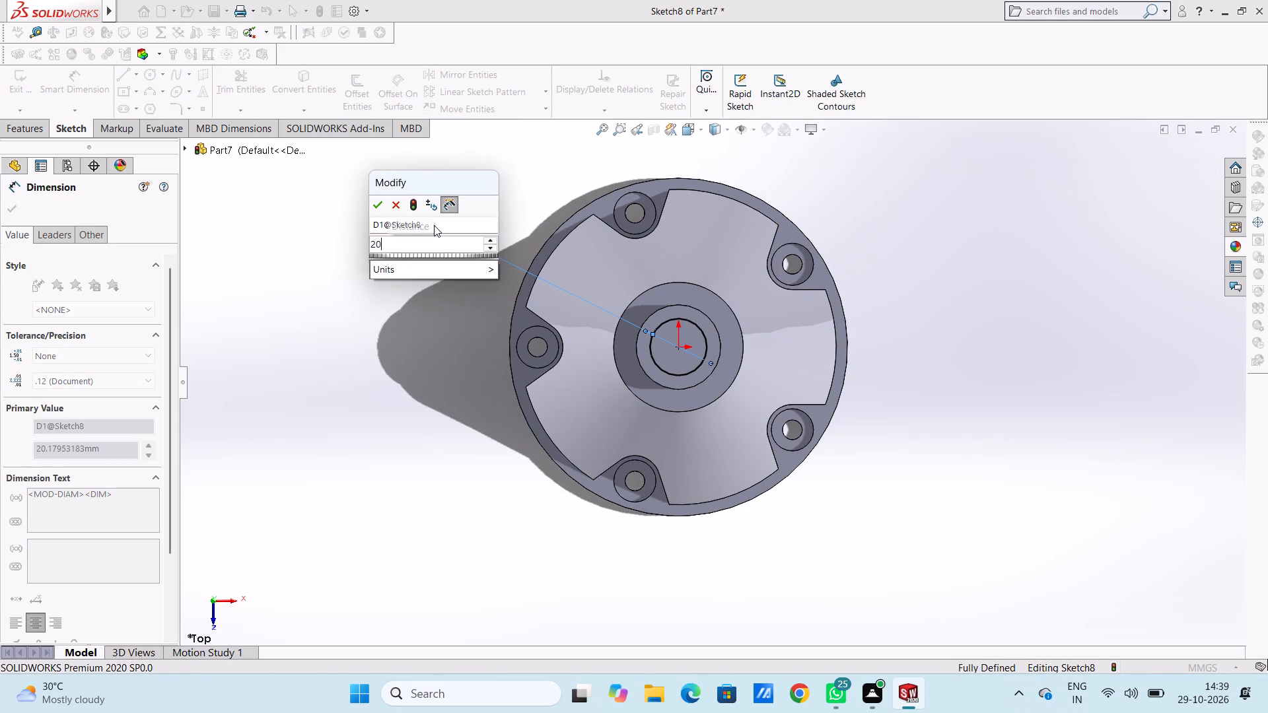
{"action": "key", "text": "Return"}
{"action": "left_click", "coordinate": [405, 340]}
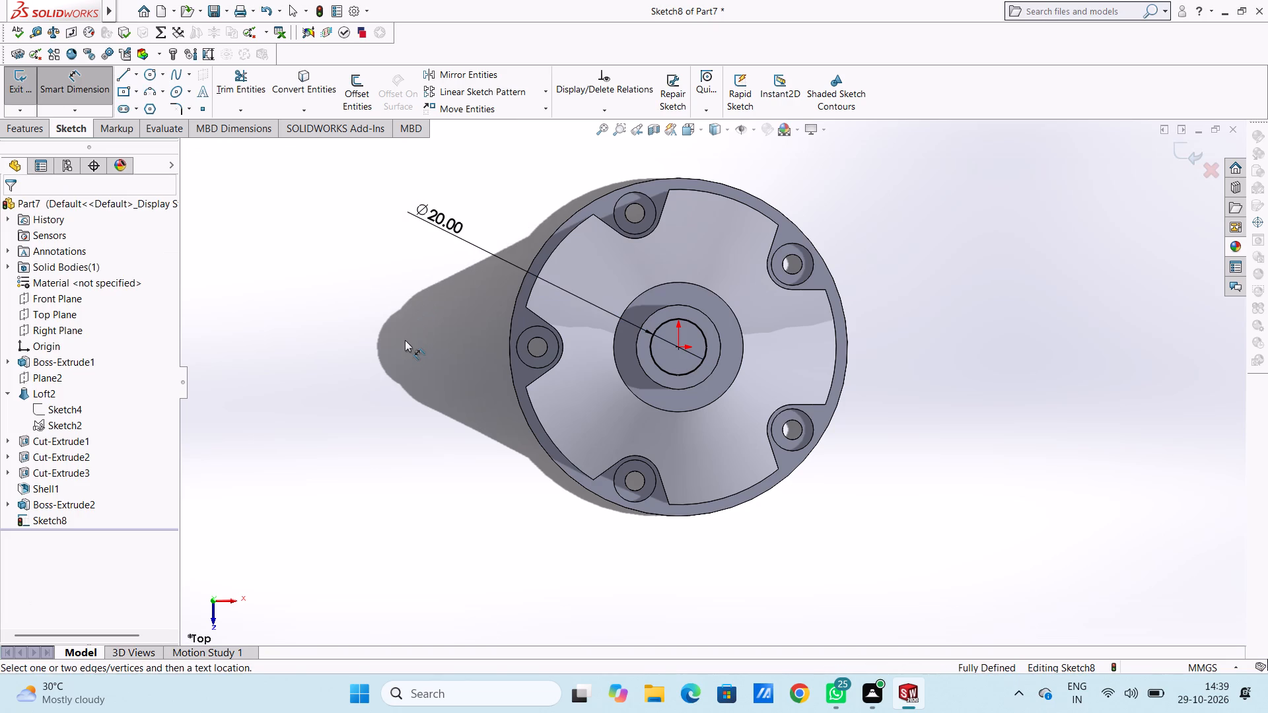
Cut the 20 mm circle Through All from the boss's end face into the hollow interior.
{"action": "middle_click_drag", "start_coordinate": [428, 390], "coordinate": [429, 308]}
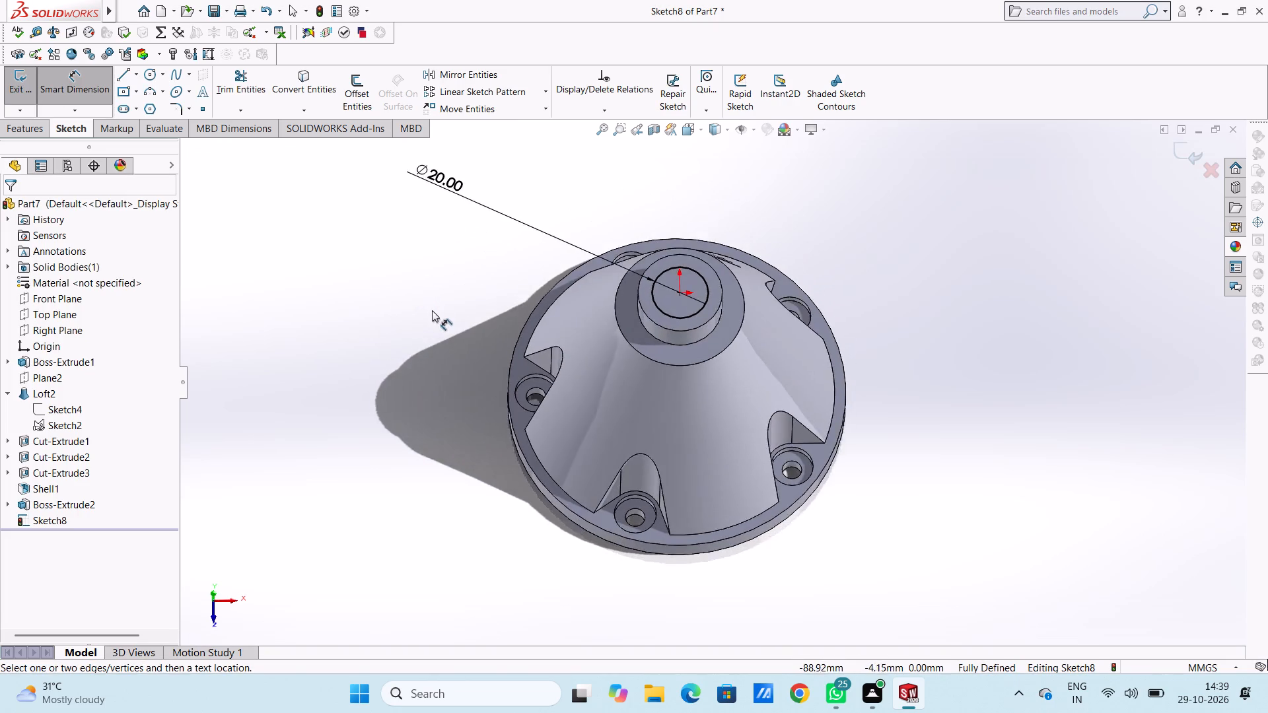
{"action": "scroll", "coordinate": [433, 316], "scroll_direction": "up", "scroll_amount": 3}
{"action": "middle_click_drag", "start_coordinate": [466, 404], "coordinate": [439, 292]}
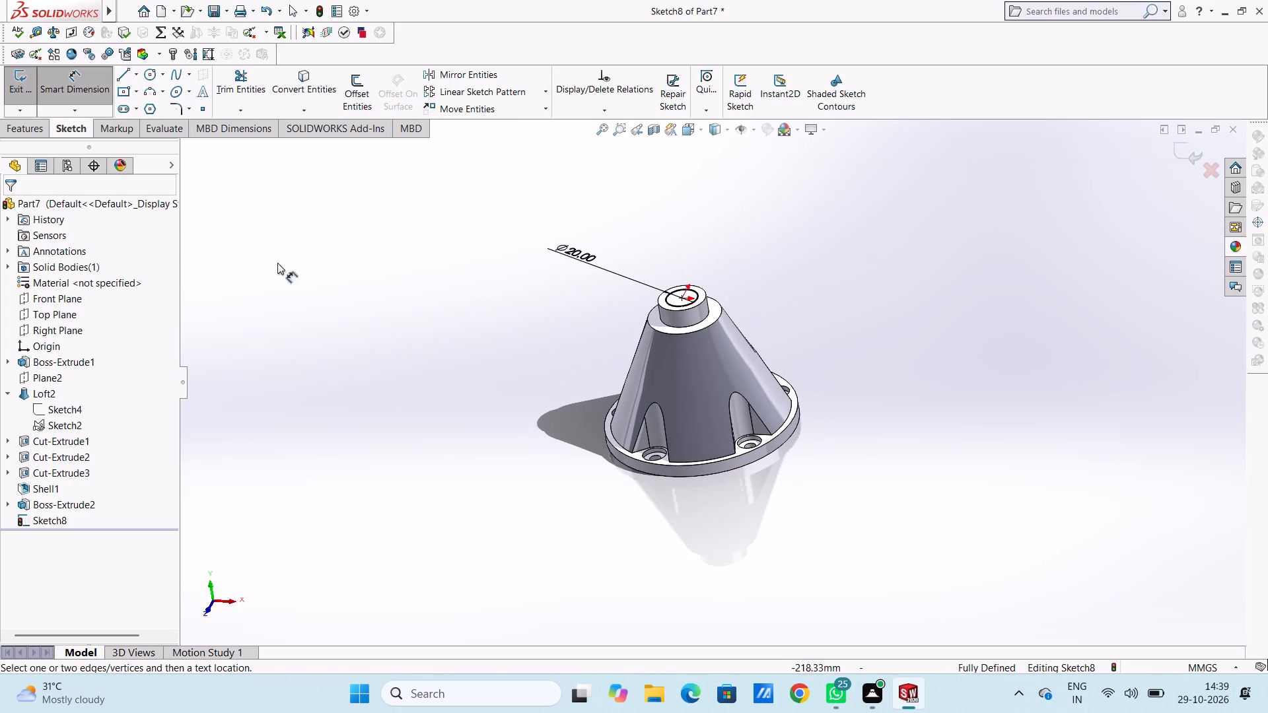
{"action": "left_click", "coordinate": [82, 86]}
{"action": "left_click", "coordinate": [30, 127]}
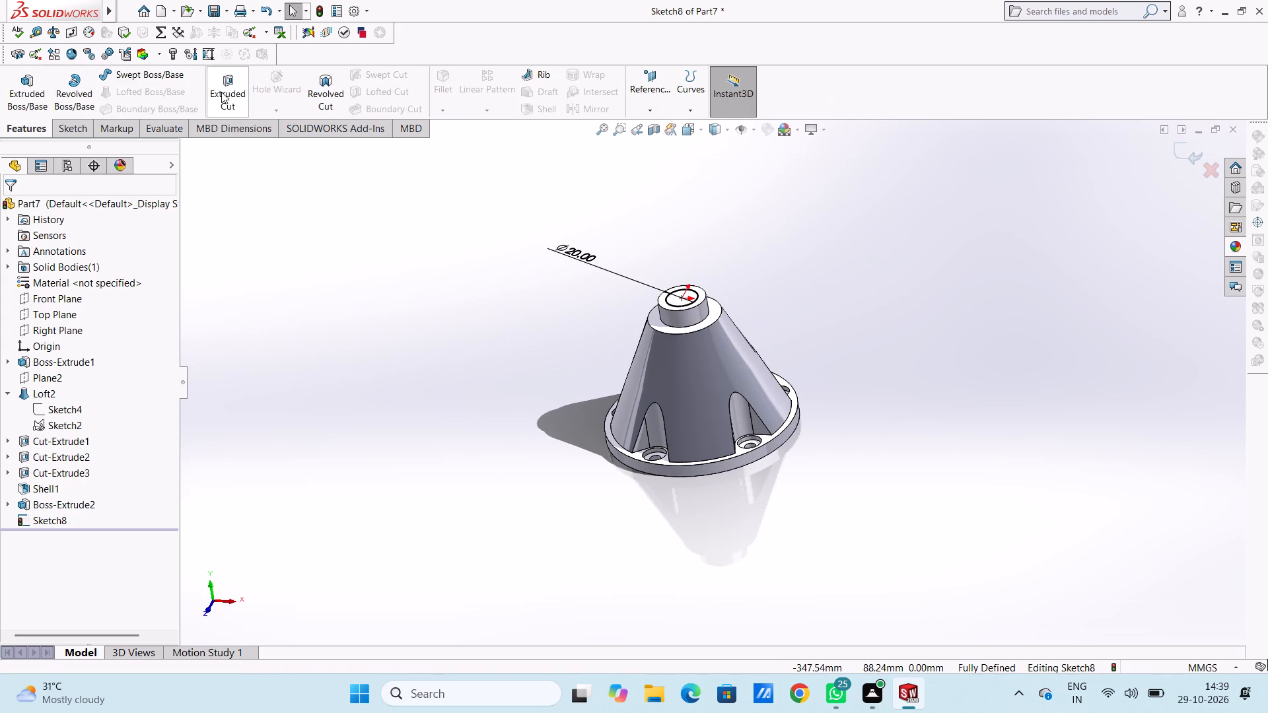
{"action": "left_click", "coordinate": [225, 88]}
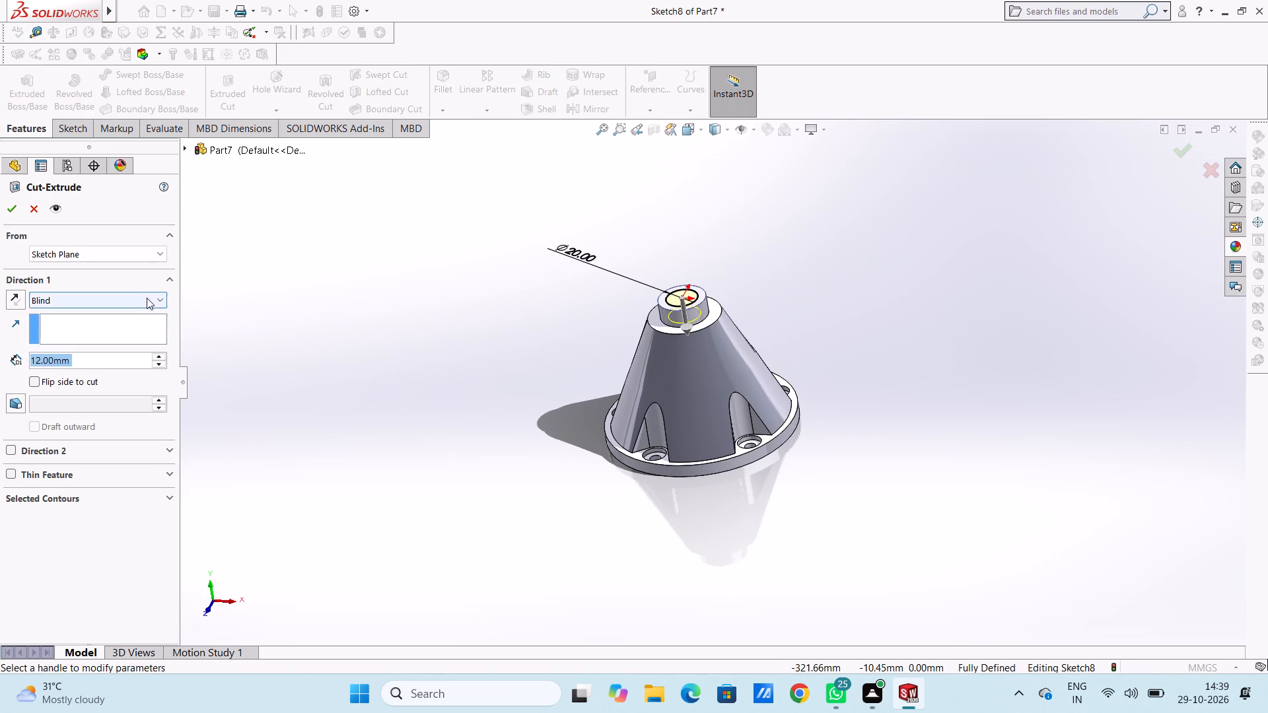
{"action": "left_click", "coordinate": [143, 296]}
{"action": "left_click", "coordinate": [122, 327]}
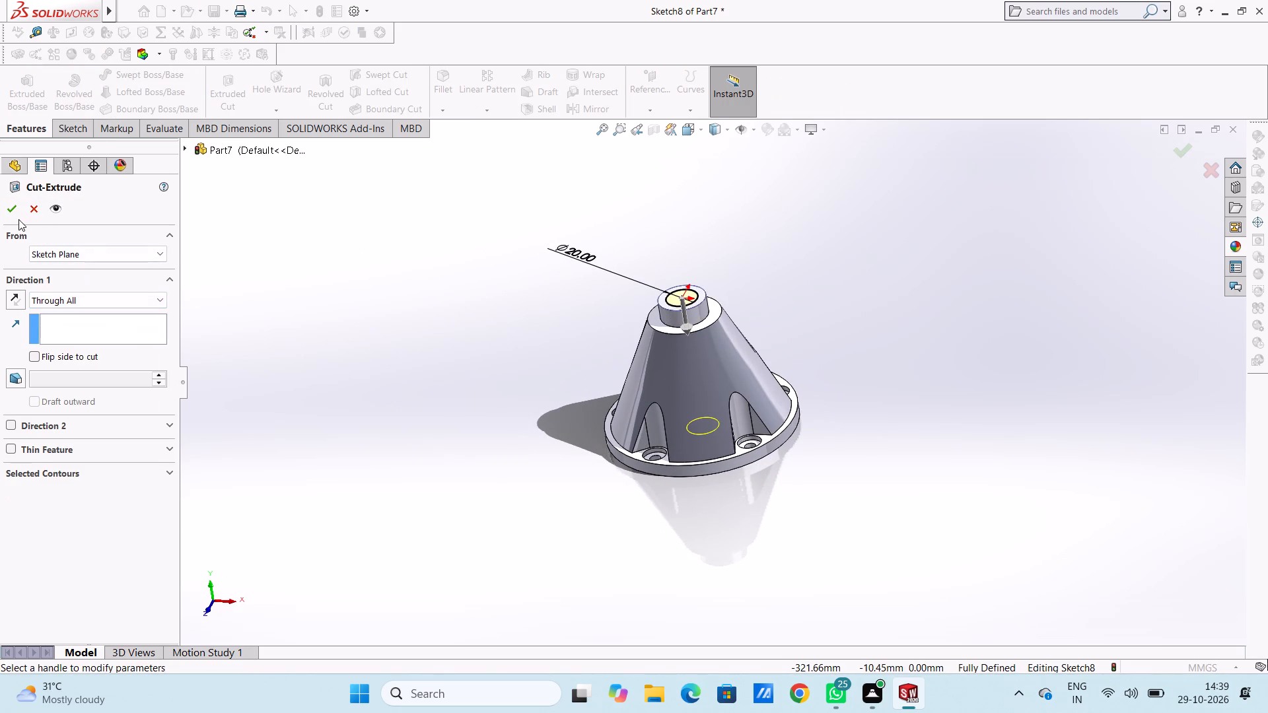
{"action": "left_click", "coordinate": [12, 210]}
{"action": "left_click", "coordinate": [455, 317]}
Examine the bored boss, cone, notches and flange from several angles.
{"action": "middle_click_drag", "start_coordinate": [565, 418], "coordinate": [553, 261]}
{"action": "middle_click_drag", "start_coordinate": [561, 455], "coordinate": [555, 264]}
{"action": "middle_click_drag", "start_coordinate": [553, 367], "coordinate": [540, 454]}
{"action": "middle_click_drag", "start_coordinate": [565, 322], "coordinate": [579, 467]}
{"action": "middle_click_drag", "start_coordinate": [557, 333], "coordinate": [516, 508]}
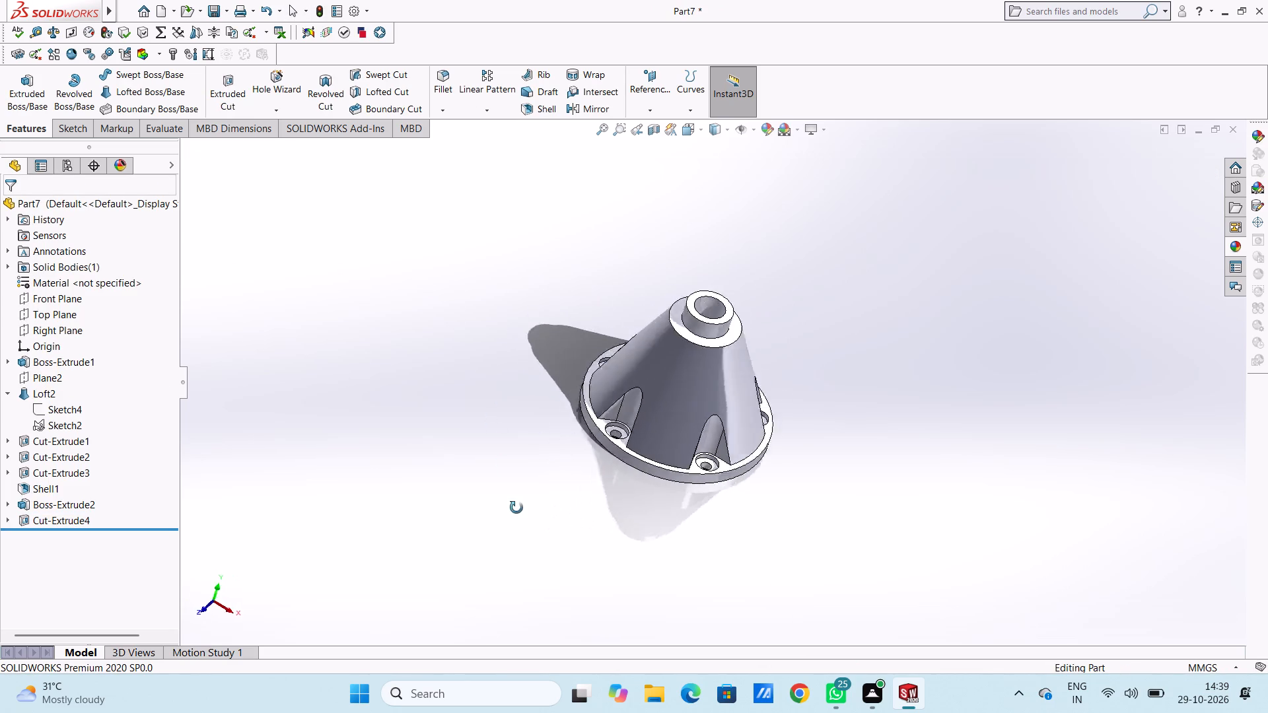
{"action": "middle_click_drag", "start_coordinate": [516, 508], "coordinate": [540, 570]}
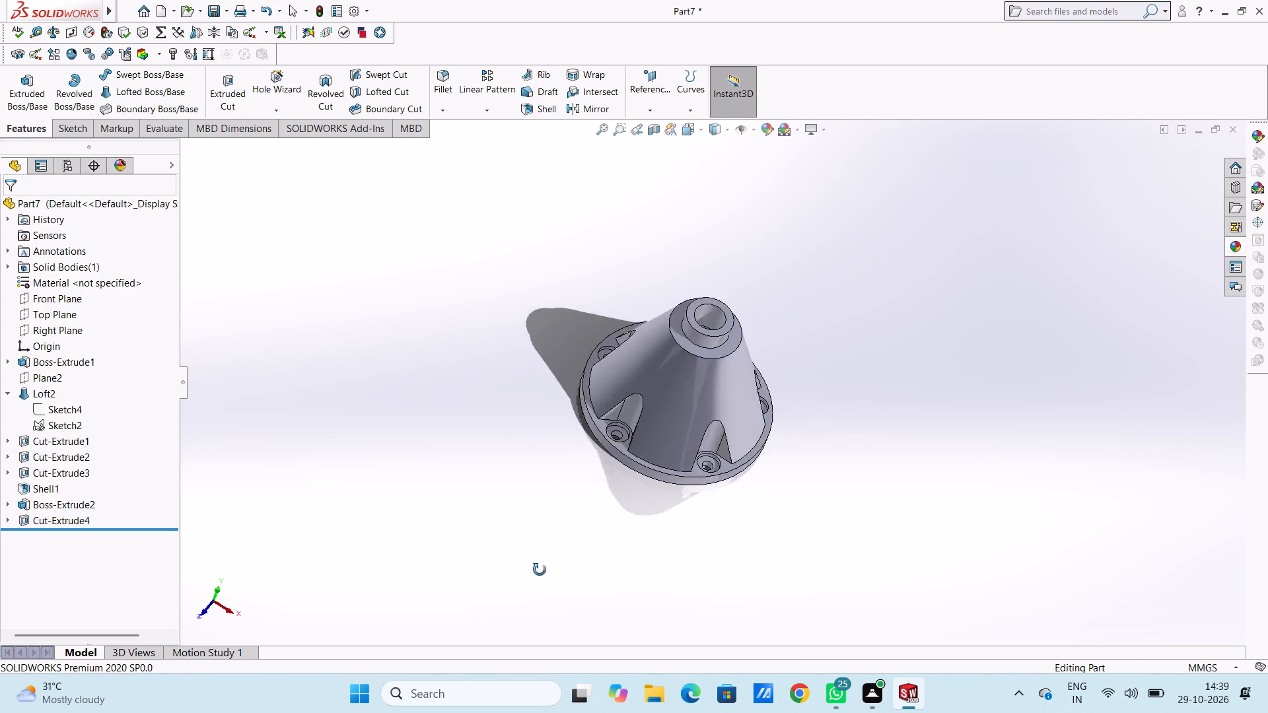
{"action": "middle_click_drag", "start_coordinate": [540, 570], "coordinate": [607, 446]}
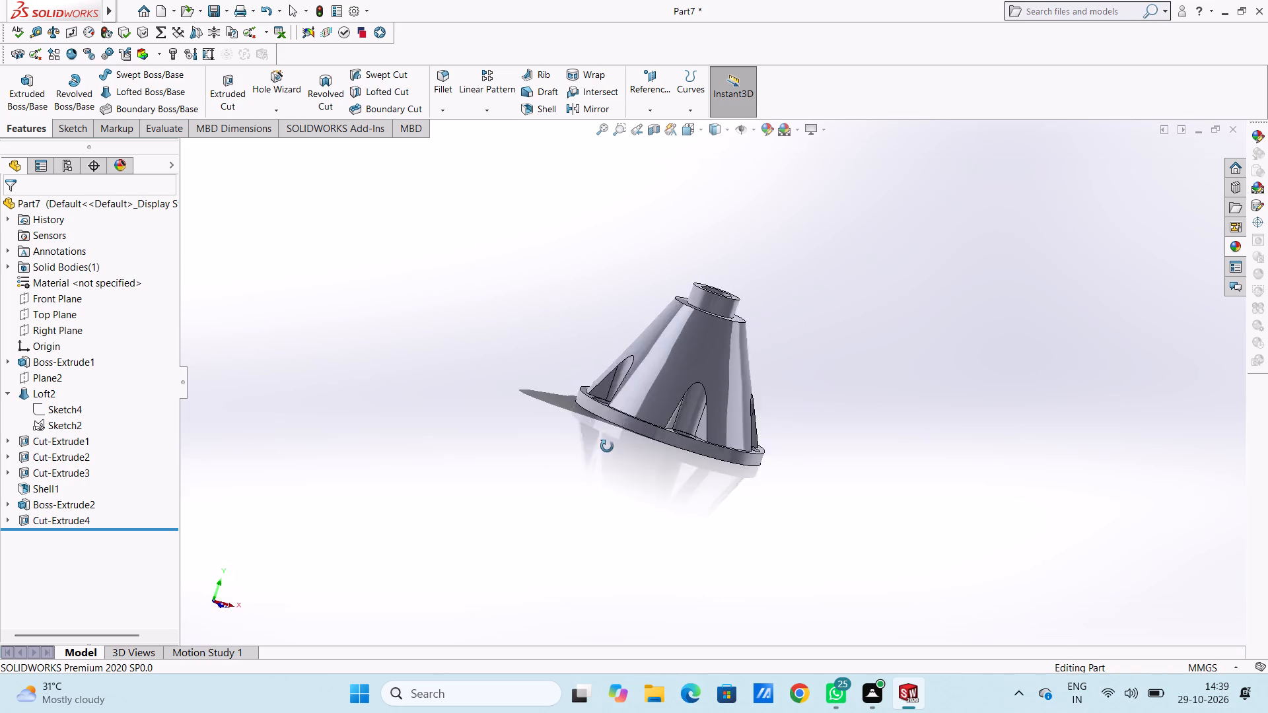
{"action": "middle_click_drag", "start_coordinate": [607, 446], "coordinate": [553, 550]}
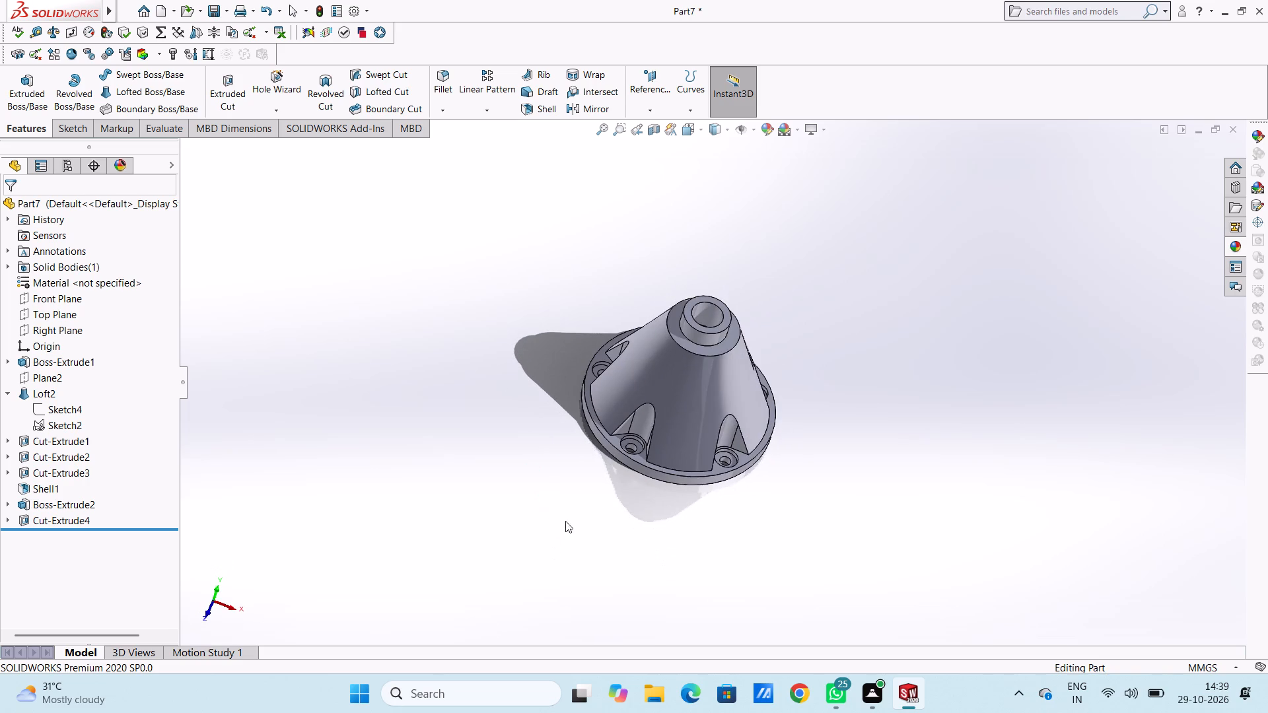
{"action": "scroll", "coordinate": [586, 458], "scroll_direction": "up", "scroll_amount": 1}
{"action": "middle_click_drag", "start_coordinate": [880, 475], "coordinate": [868, 460]}
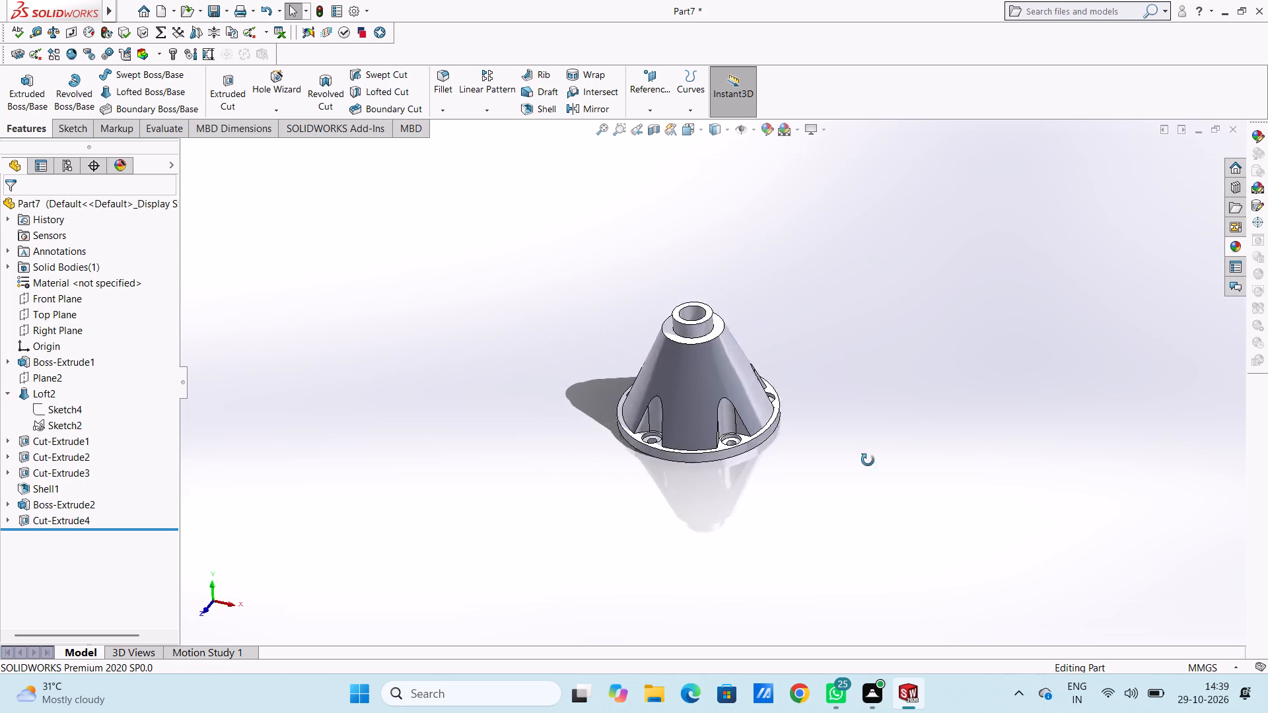
{"action": "middle_click_drag", "start_coordinate": [868, 460], "coordinate": [910, 459]}
{"action": "middle_click", "coordinate": [925, 436]}
{"action": "middle_click_drag", "start_coordinate": [874, 424], "coordinate": [841, 349]}
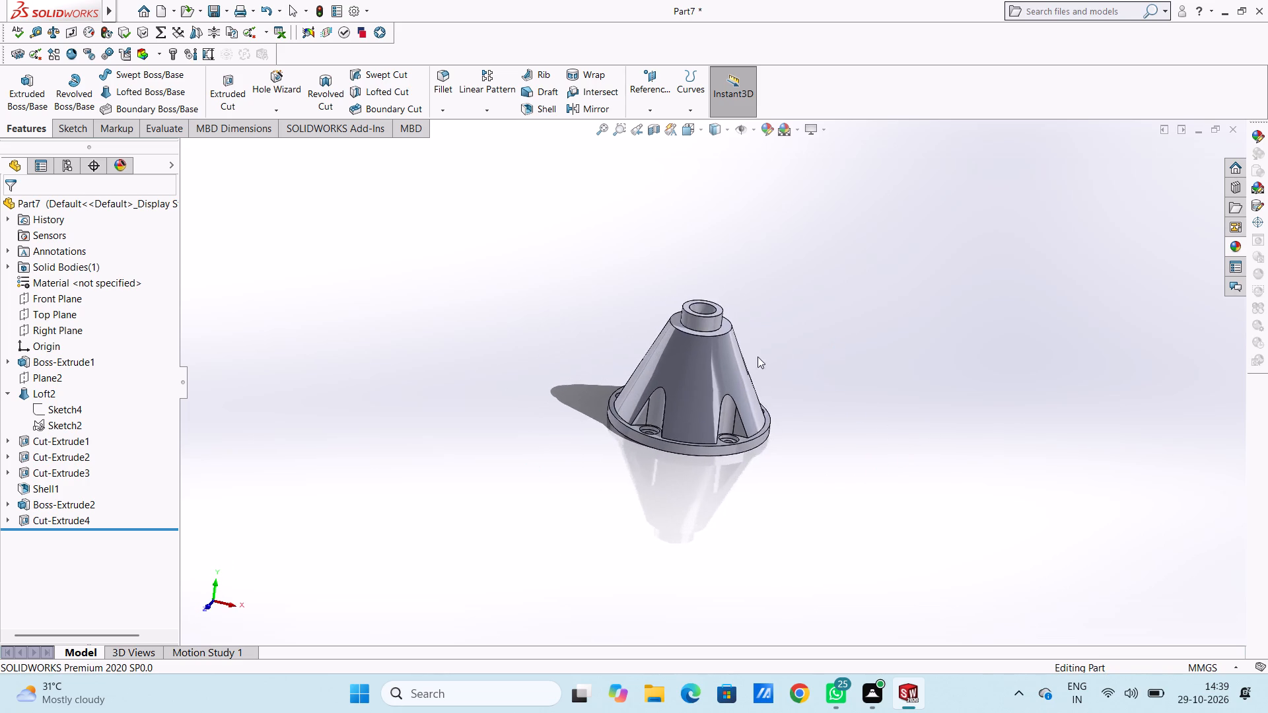
{"action": "scroll", "coordinate": [757, 356], "scroll_direction": "down", "scroll_amount": 3}
Inspect the bore and shelled walls in a planar section view on the Front Plane, and return to the full model.
{"action": "left_click", "coordinate": [650, 130]}
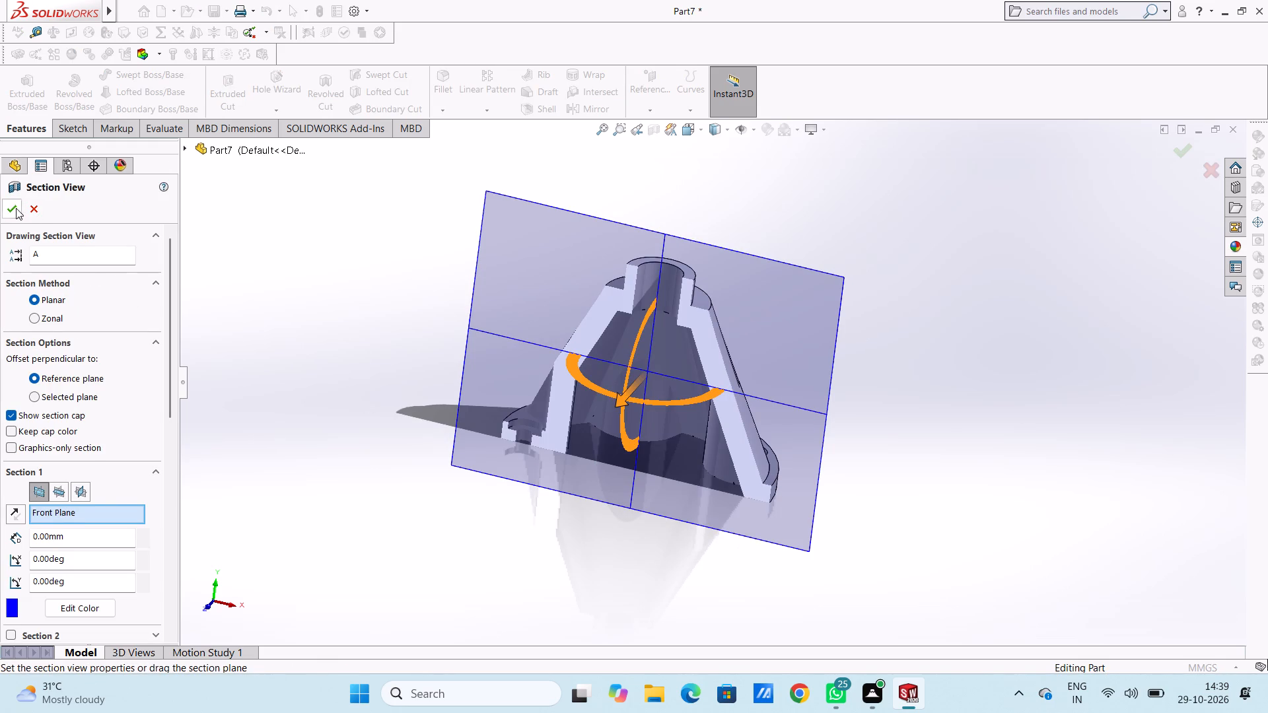
{"action": "left_click", "coordinate": [15, 207]}
{"action": "middle_click_drag", "start_coordinate": [460, 426], "coordinate": [450, 383]}
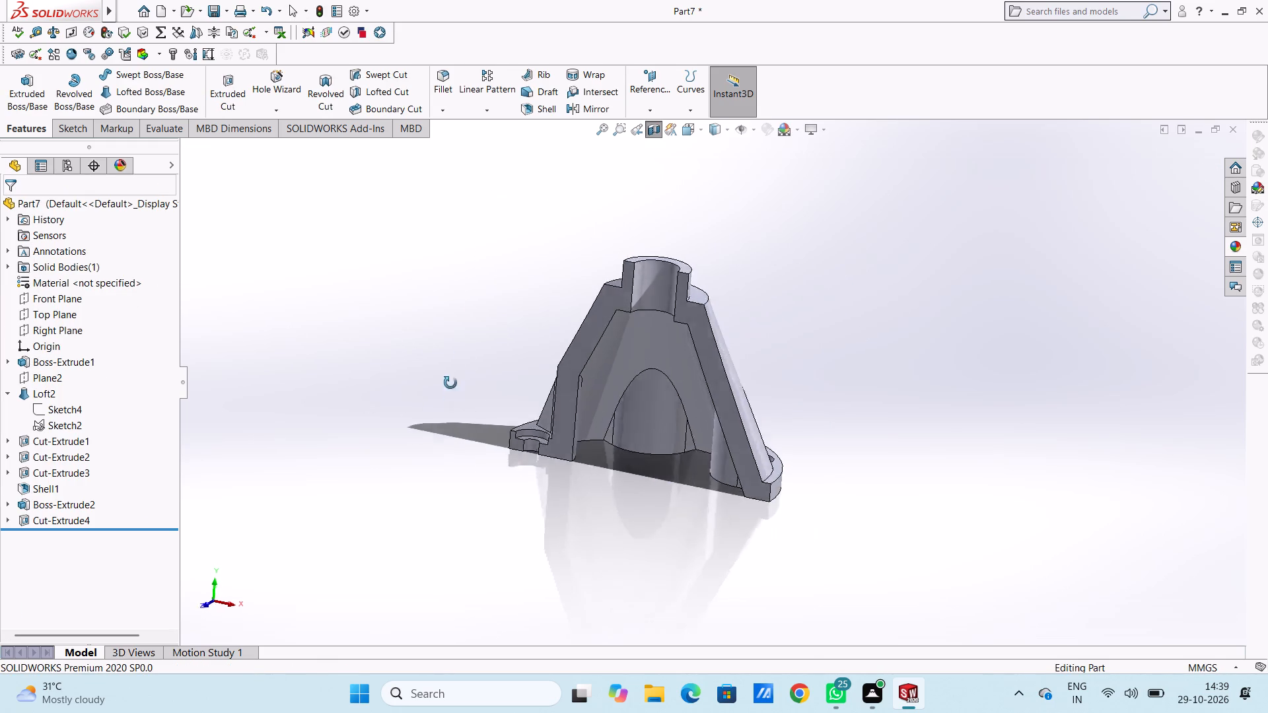
{"action": "middle_click_drag", "start_coordinate": [450, 383], "coordinate": [447, 431]}
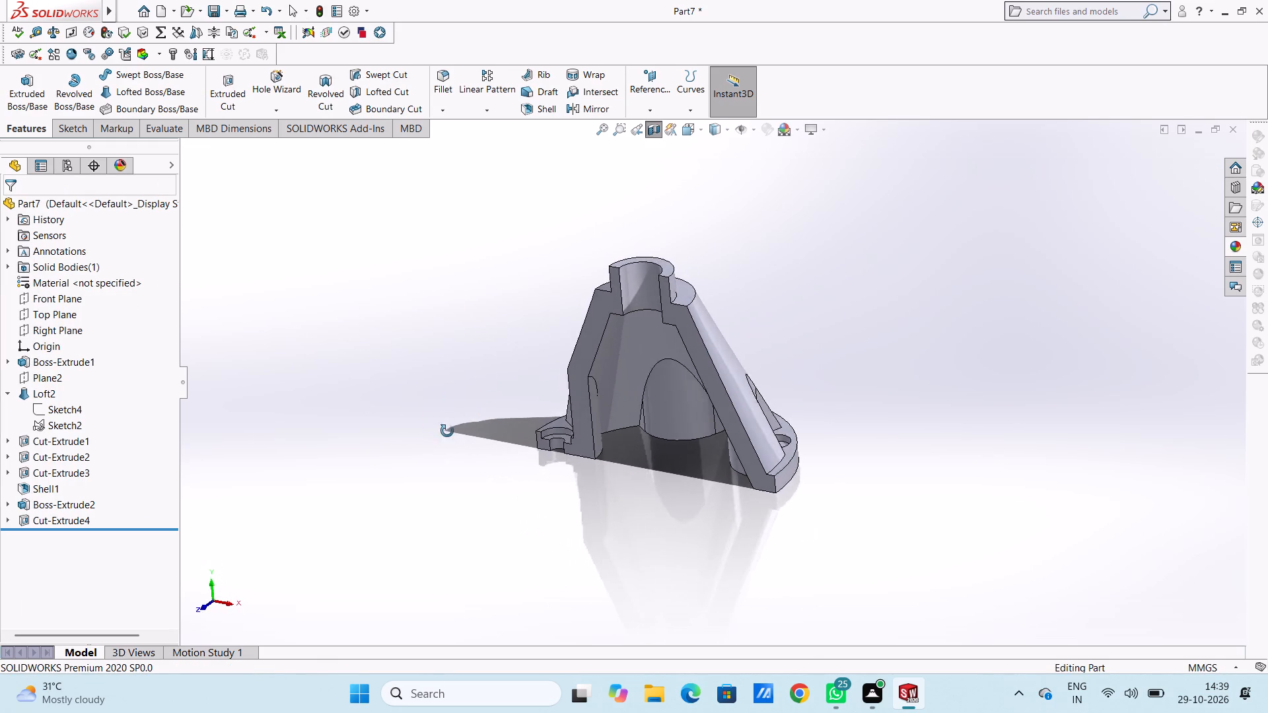
{"action": "middle_click_drag", "start_coordinate": [447, 431], "coordinate": [474, 426]}
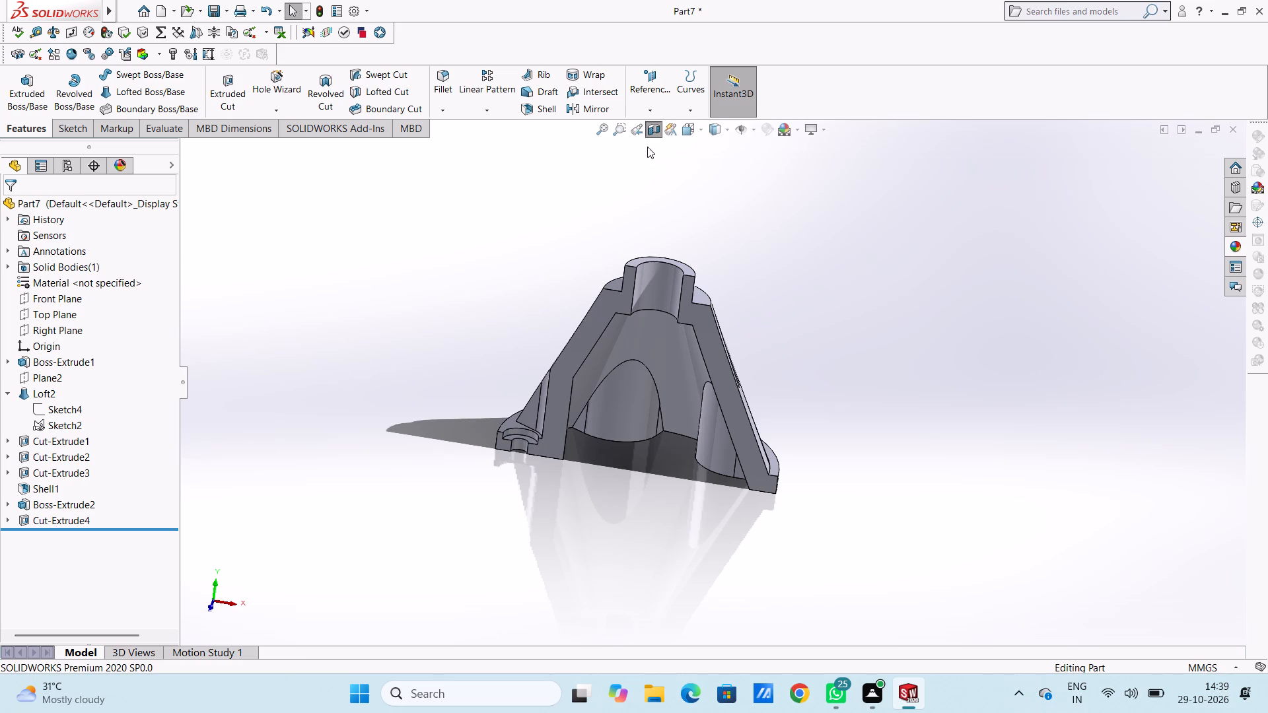
{"action": "left_click", "coordinate": [650, 126]}
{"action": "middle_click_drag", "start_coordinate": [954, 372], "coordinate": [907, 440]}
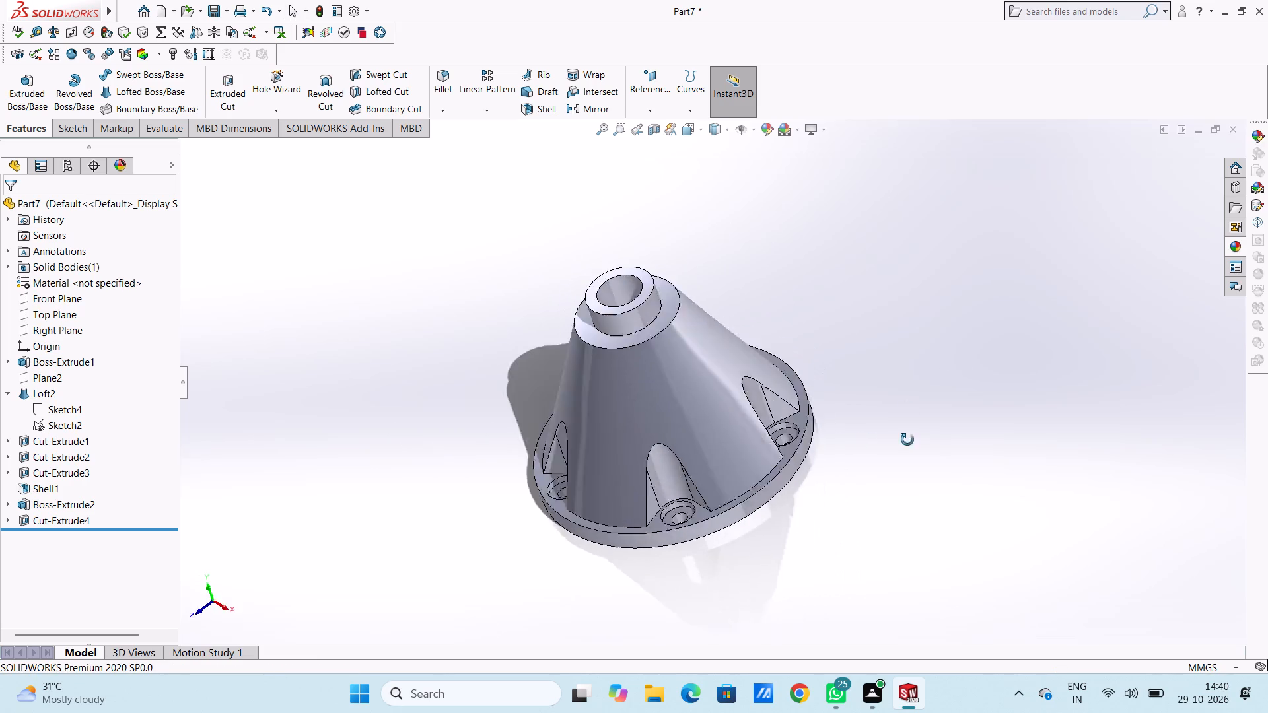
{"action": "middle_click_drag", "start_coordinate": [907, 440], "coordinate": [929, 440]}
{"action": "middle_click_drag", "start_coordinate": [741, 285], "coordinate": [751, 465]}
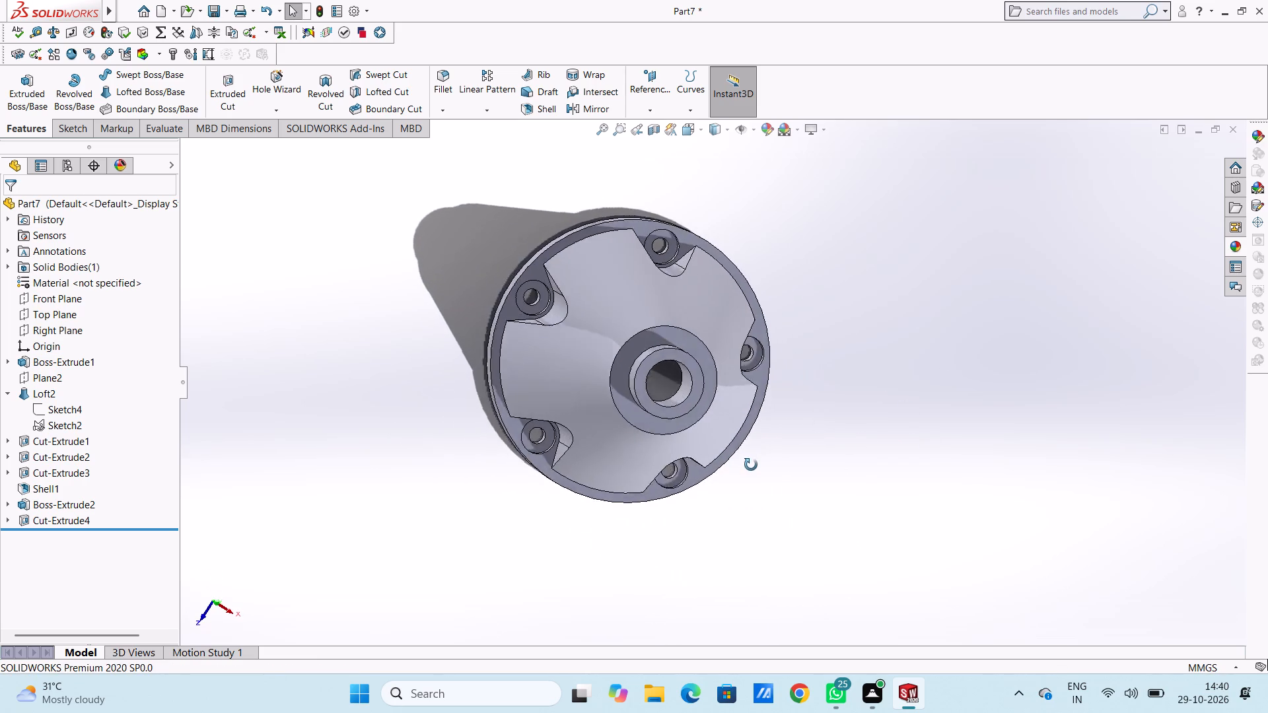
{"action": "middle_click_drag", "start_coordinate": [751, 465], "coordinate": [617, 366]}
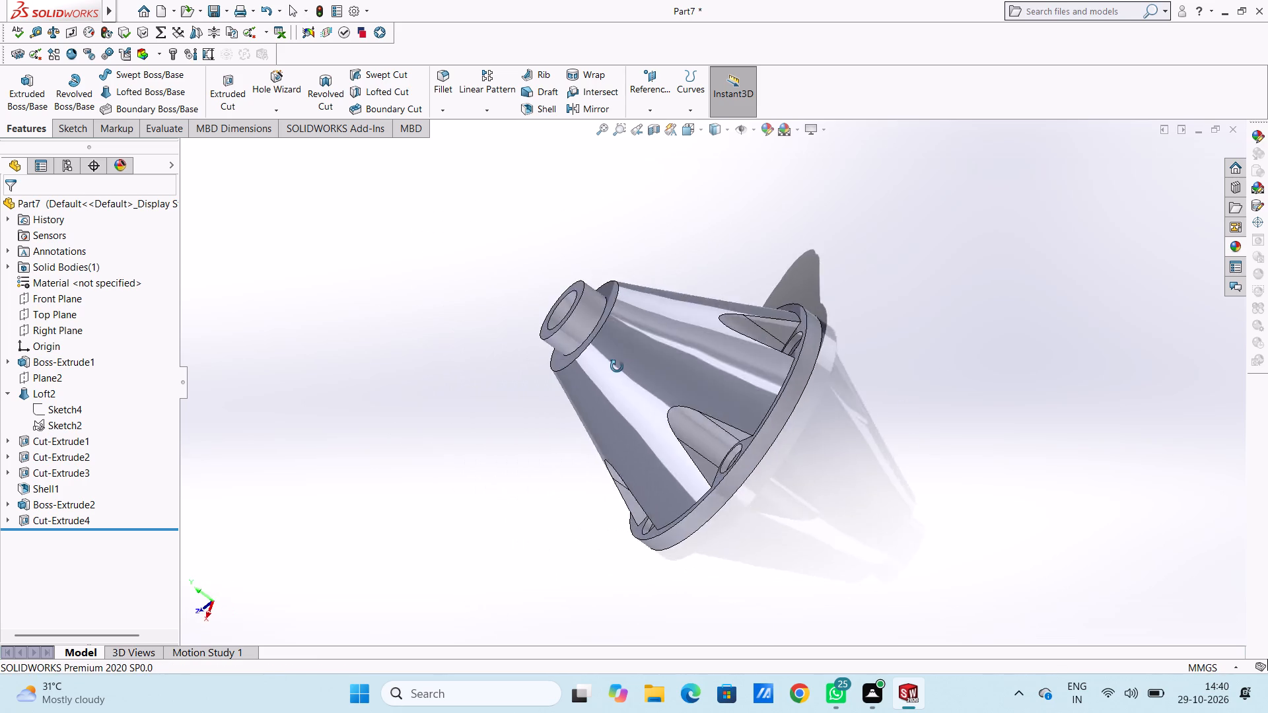
Examine the cone, notches, flange and bored boss from several angles and from the front.
{"action": "middle_click_drag", "start_coordinate": [617, 366], "coordinate": [684, 388]}
{"action": "middle_click_drag", "start_coordinate": [685, 388], "coordinate": [701, 376]}
{"action": "middle_click_drag", "start_coordinate": [713, 363], "coordinate": [837, 316]}
{"action": "middle_click_drag", "start_coordinate": [837, 316], "coordinate": [828, 295]}
{"action": "middle_click_drag", "start_coordinate": [822, 283], "coordinate": [806, 380]}
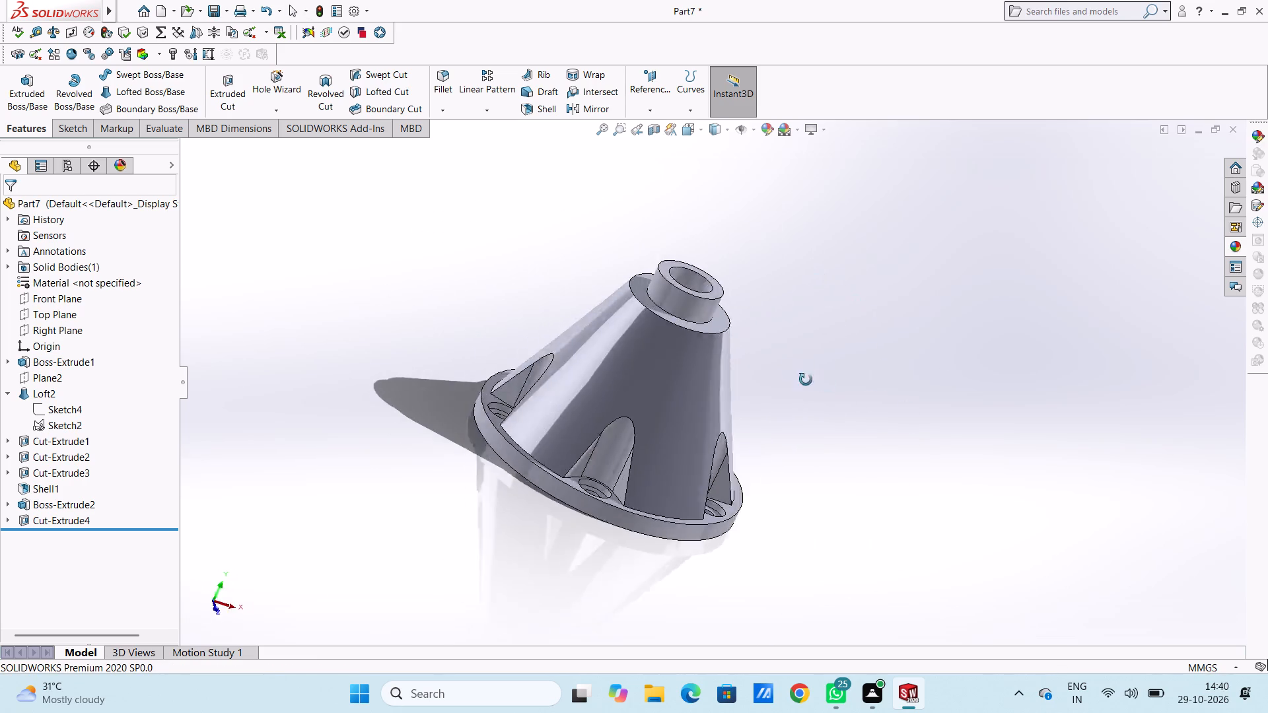
{"action": "middle_click_drag", "start_coordinate": [806, 380], "coordinate": [783, 318]}
{"action": "middle_click_drag", "start_coordinate": [784, 318], "coordinate": [798, 423]}
{"action": "middle_click_drag", "start_coordinate": [802, 423], "coordinate": [810, 424]}
{"action": "middle_click_drag", "start_coordinate": [814, 433], "coordinate": [814, 442]}
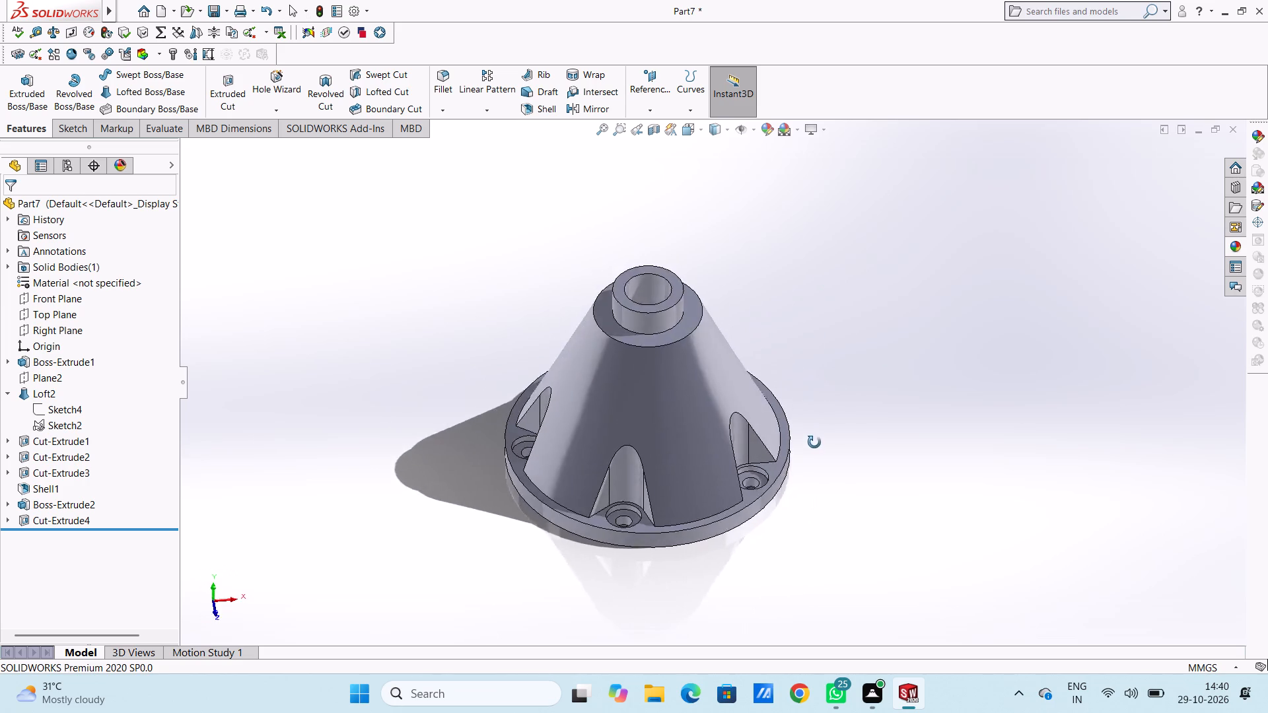
{"action": "middle_click_drag", "start_coordinate": [814, 442], "coordinate": [816, 446]}
{"action": "middle_click_drag", "start_coordinate": [832, 415], "coordinate": [832, 386]}
{"action": "middle_click_drag", "start_coordinate": [831, 384], "coordinate": [831, 382]}
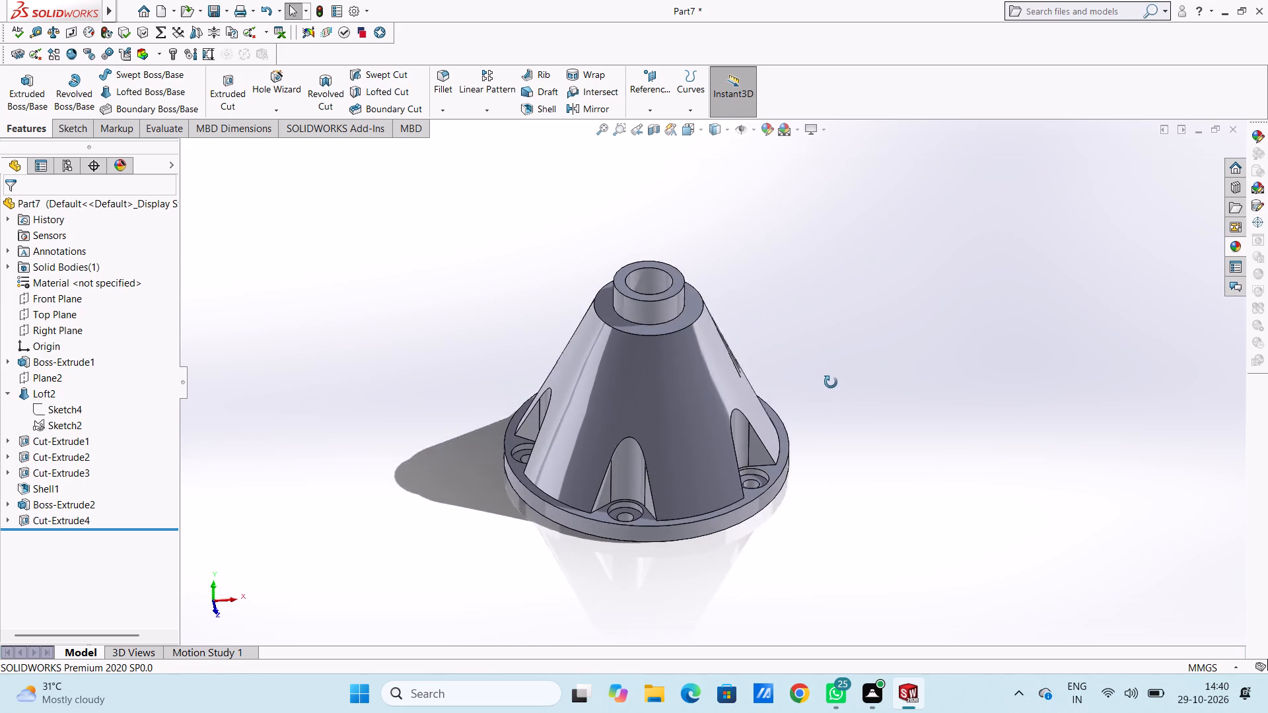
{"action": "middle_click_drag", "start_coordinate": [831, 382], "coordinate": [818, 355]}
{"action": "middle_click_drag", "start_coordinate": [820, 342], "coordinate": [821, 335]}
{"action": "middle_click_drag", "start_coordinate": [821, 331], "coordinate": [821, 309]}
{"action": "middle_click_drag", "start_coordinate": [822, 296], "coordinate": [789, 287]}
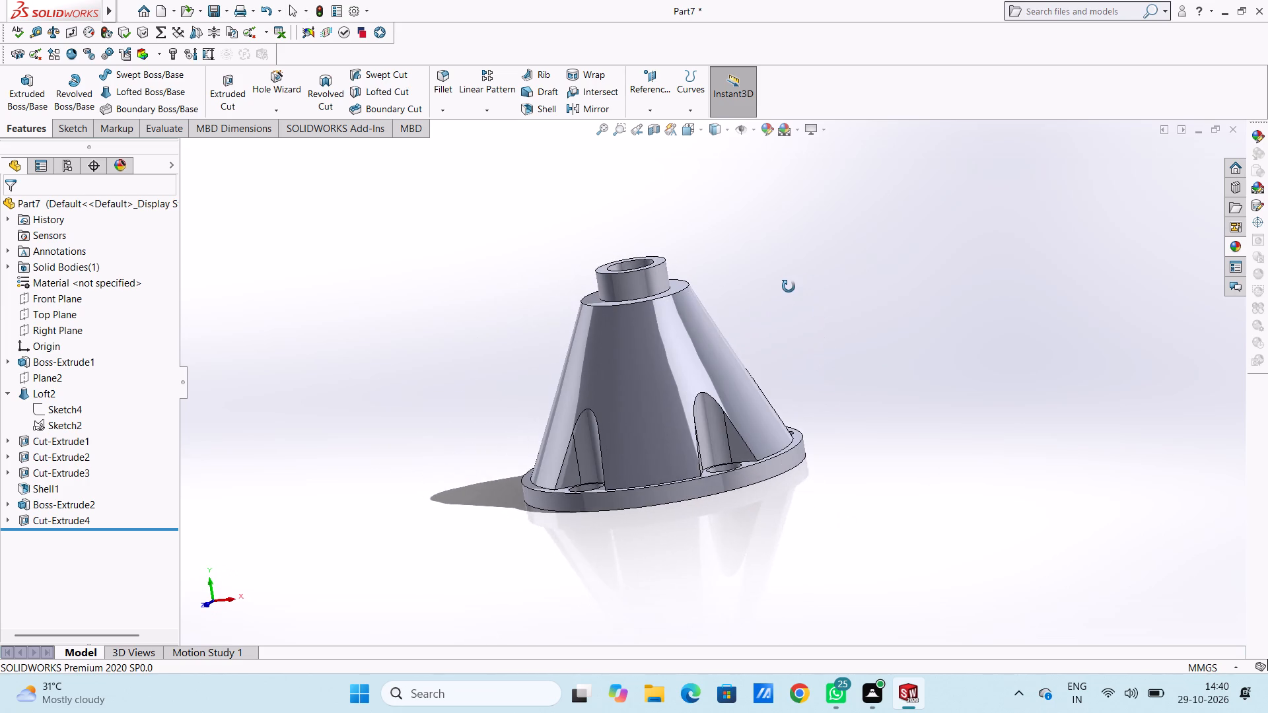
{"action": "middle_click_drag", "start_coordinate": [789, 287], "coordinate": [791, 289]}
{"action": "key", "text": "ctrl+1"}
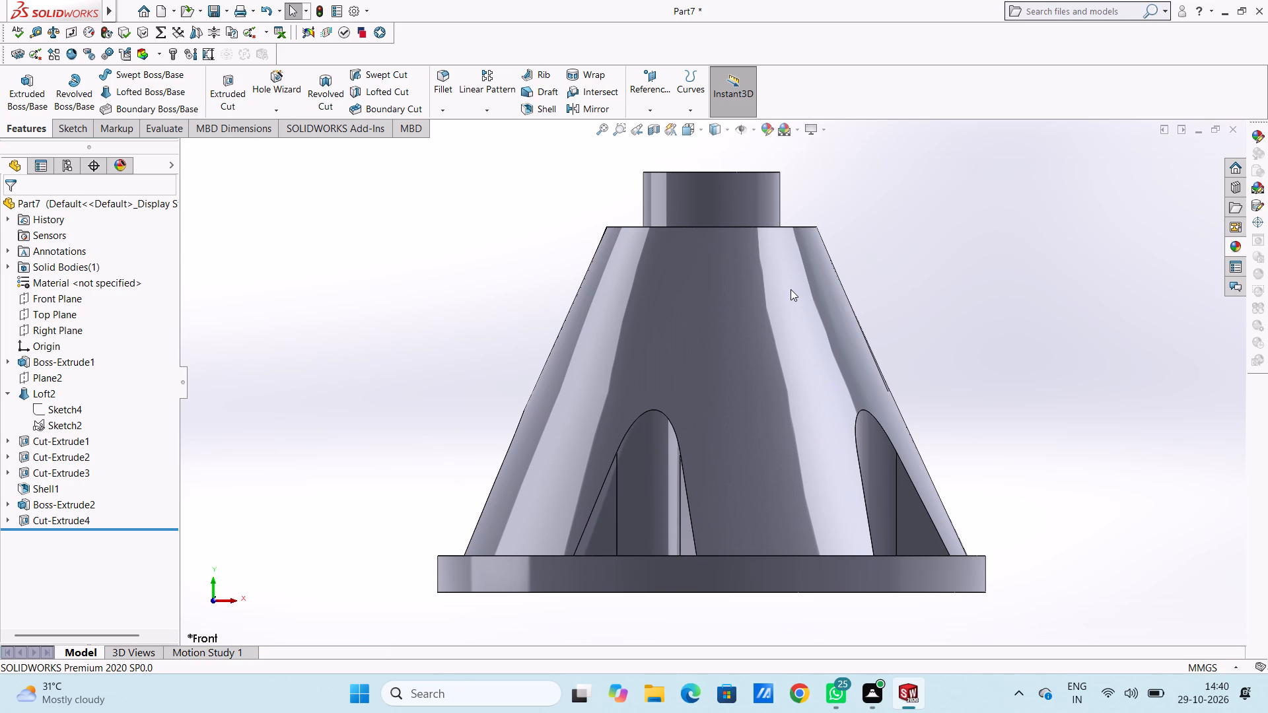
{"action": "key", "text": "ctrl+7"}
{"action": "key", "text": "ctrl+1"}
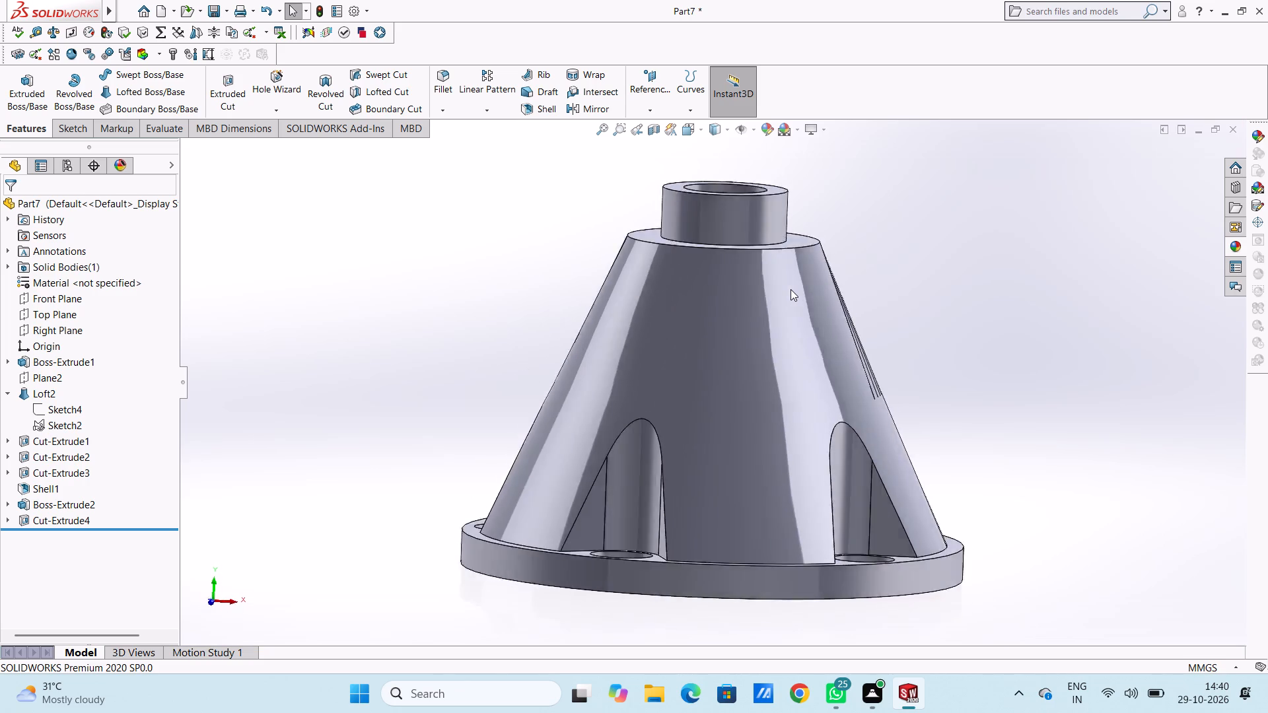
{"action": "scroll", "coordinate": [791, 289], "scroll_direction": "up", "scroll_amount": 8}
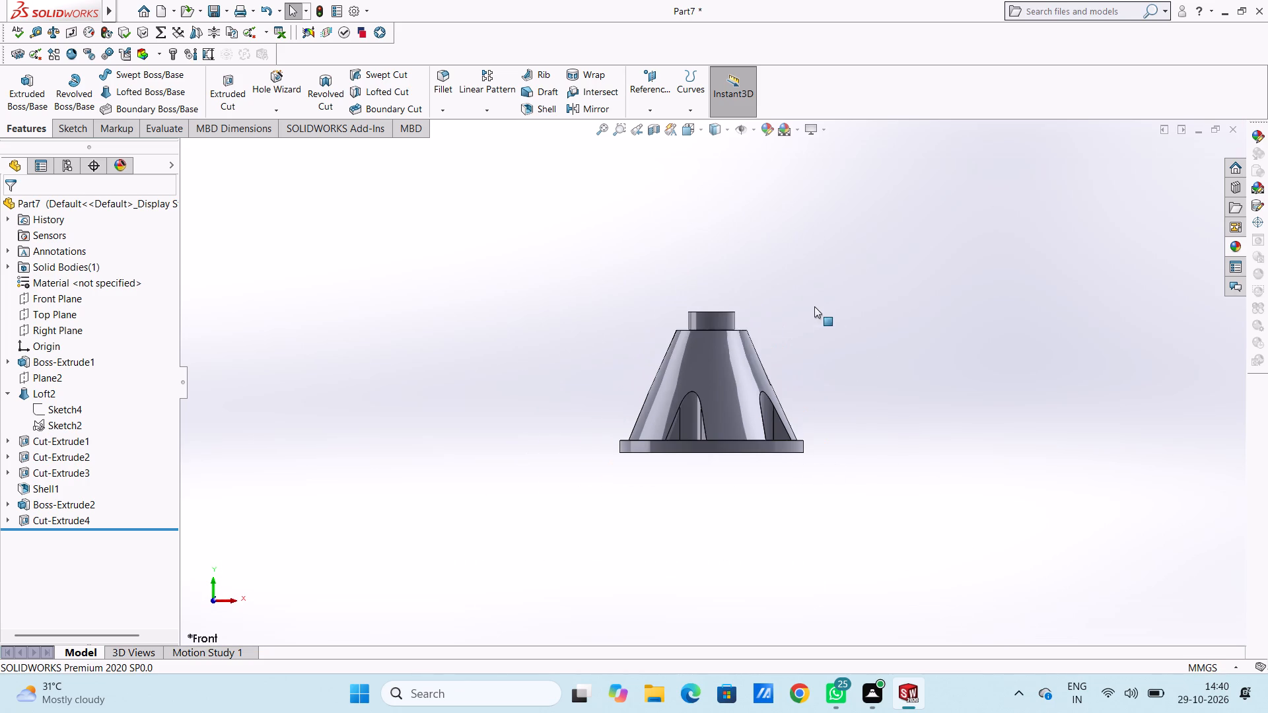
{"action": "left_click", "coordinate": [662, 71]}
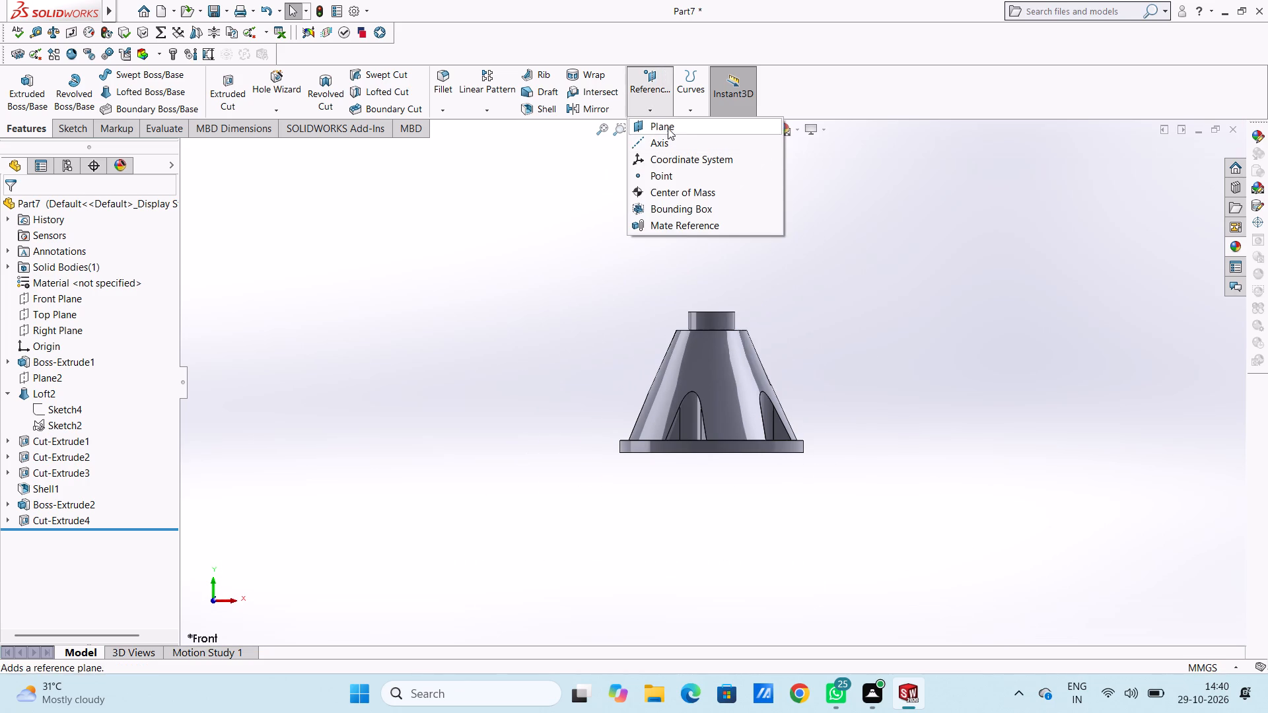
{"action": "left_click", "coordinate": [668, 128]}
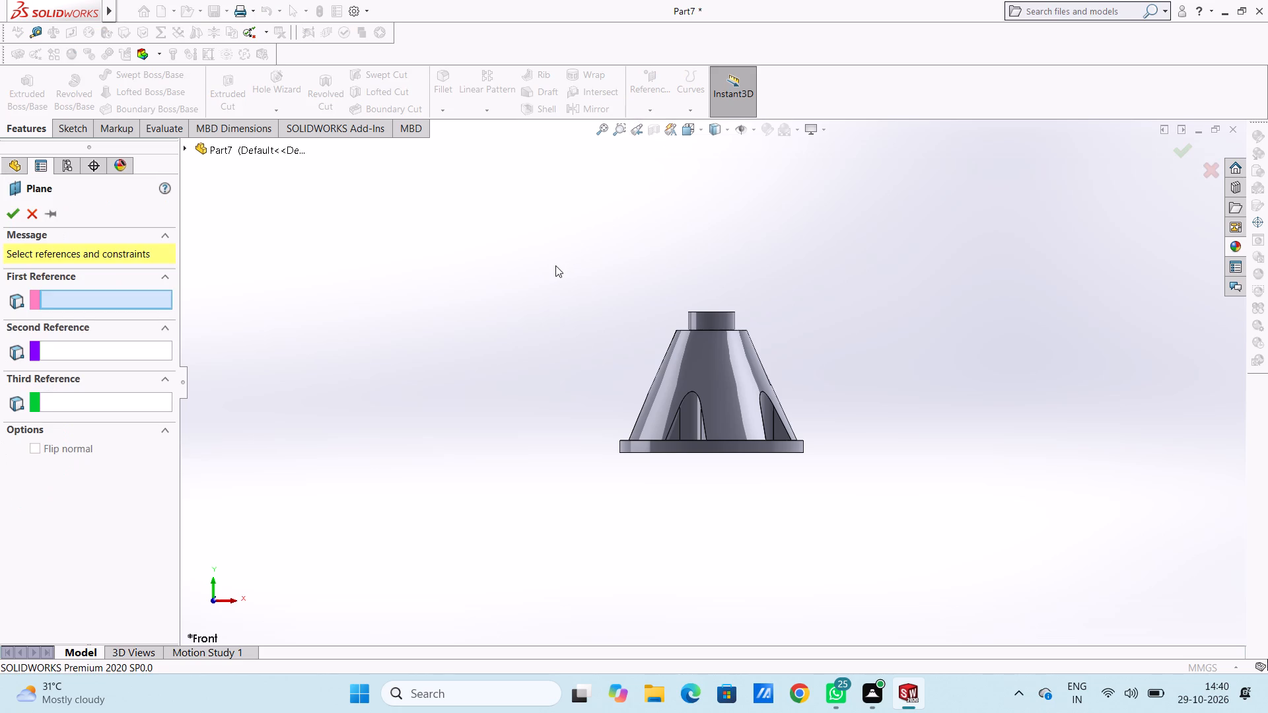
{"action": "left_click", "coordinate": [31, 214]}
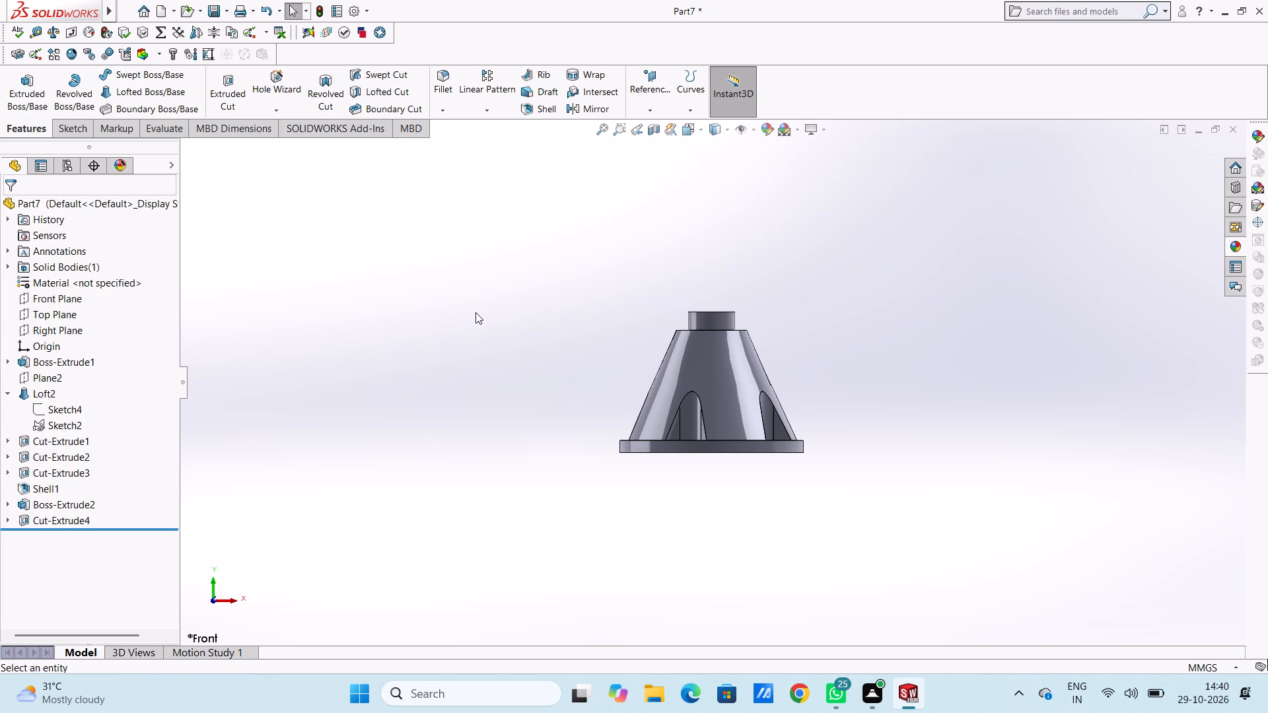
Create a reference plane parallel to the Front Plane at a 0 mm offset.
{"action": "key", "text": "ctrl+5"}
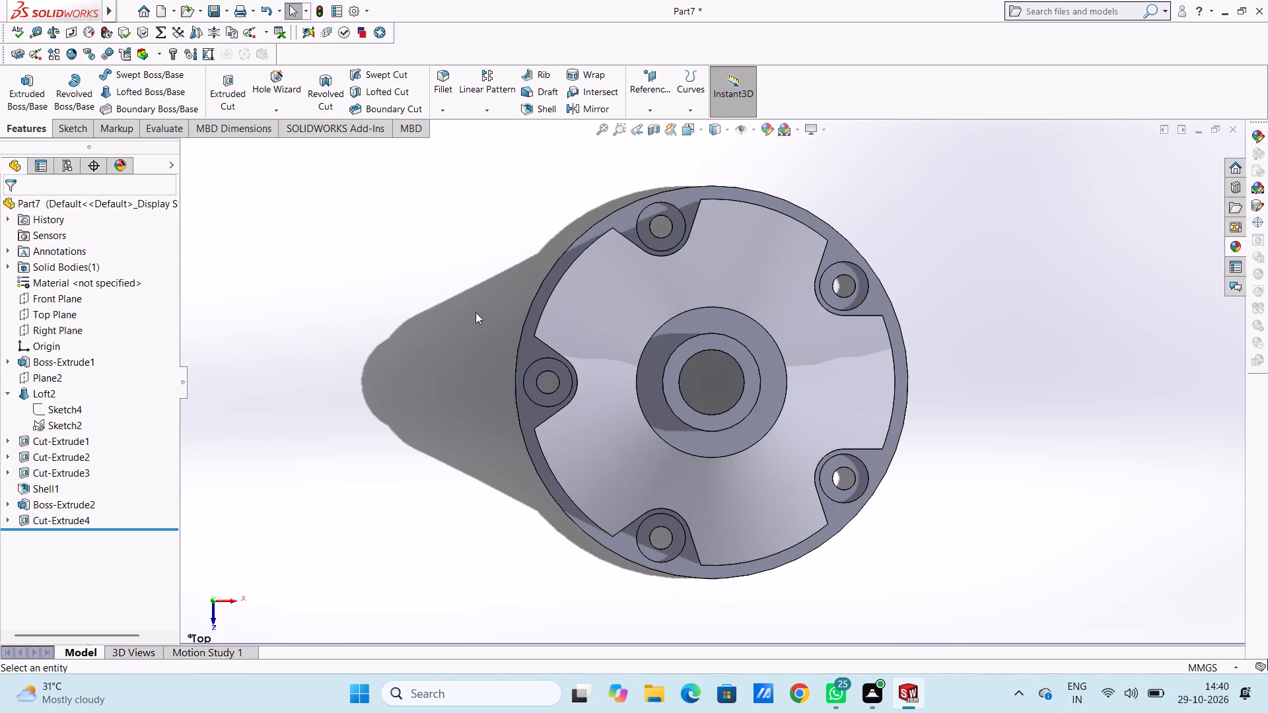
{"action": "scroll", "coordinate": [765, 212], "scroll_direction": "up", "scroll_amount": 3}
{"action": "left_click", "coordinate": [644, 75]}
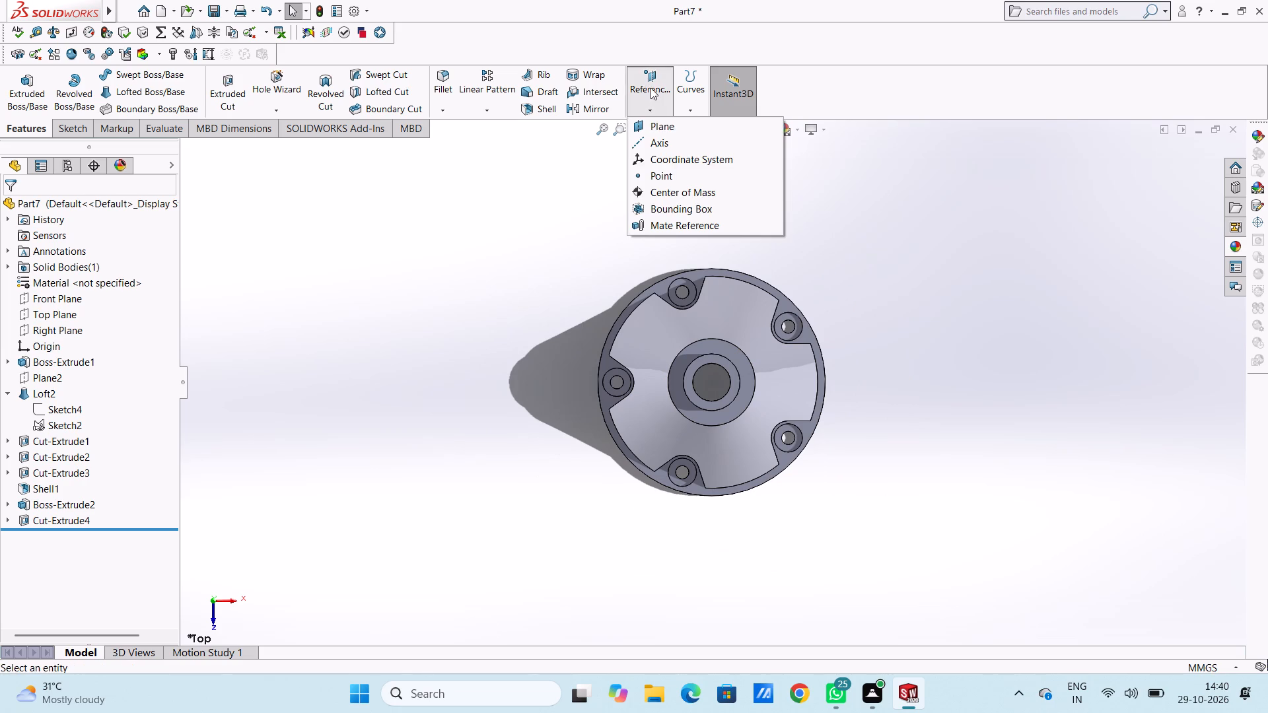
{"action": "left_click", "coordinate": [662, 123]}
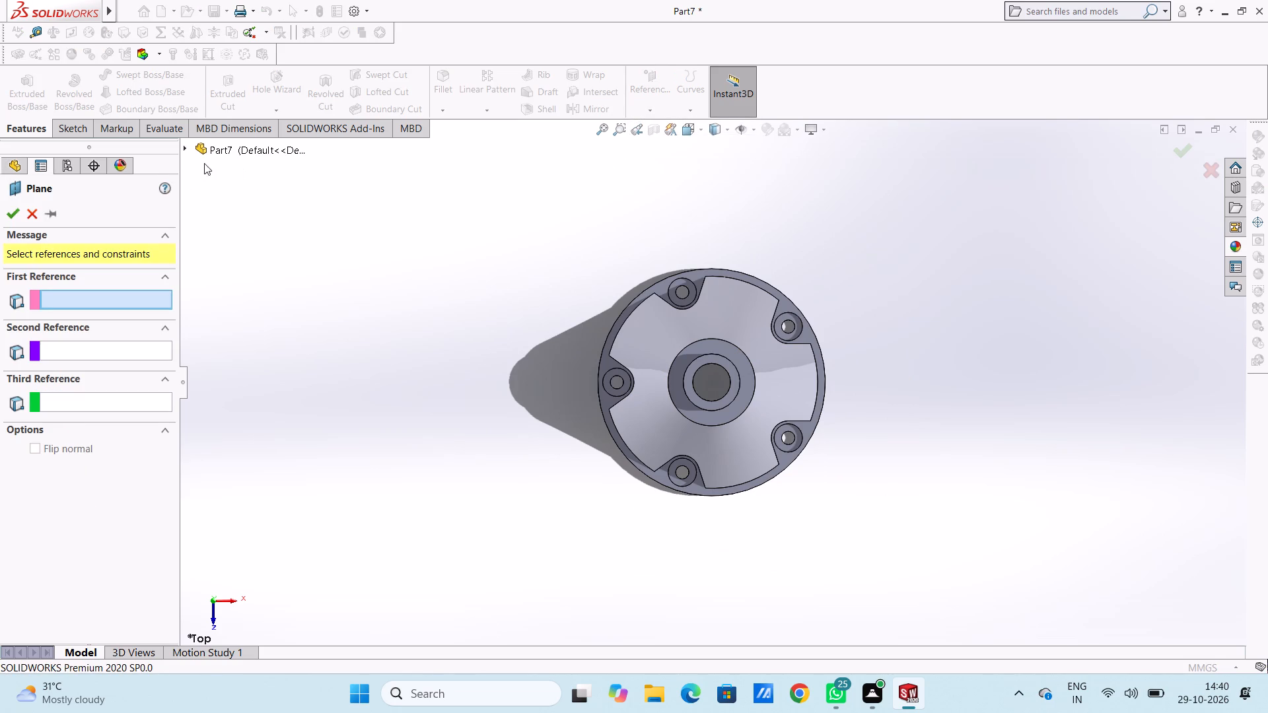
{"action": "left_click", "coordinate": [221, 147]}
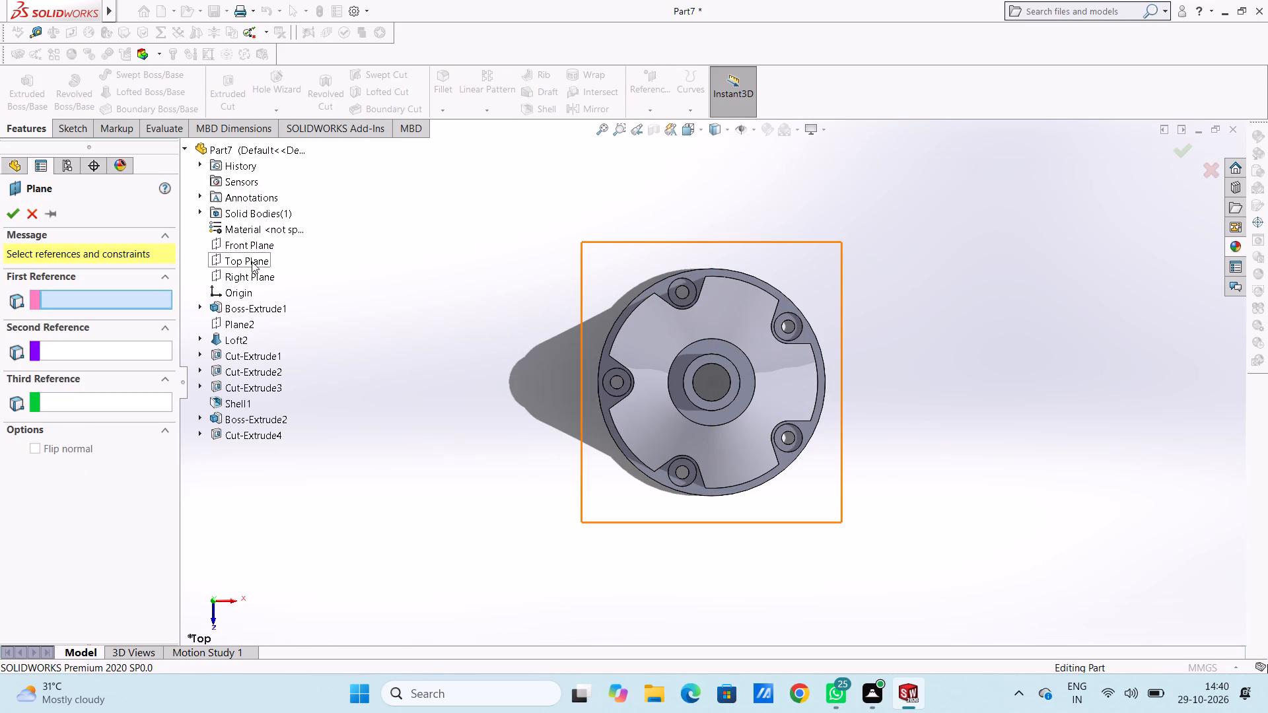
{"action": "left_click", "coordinate": [255, 247]}
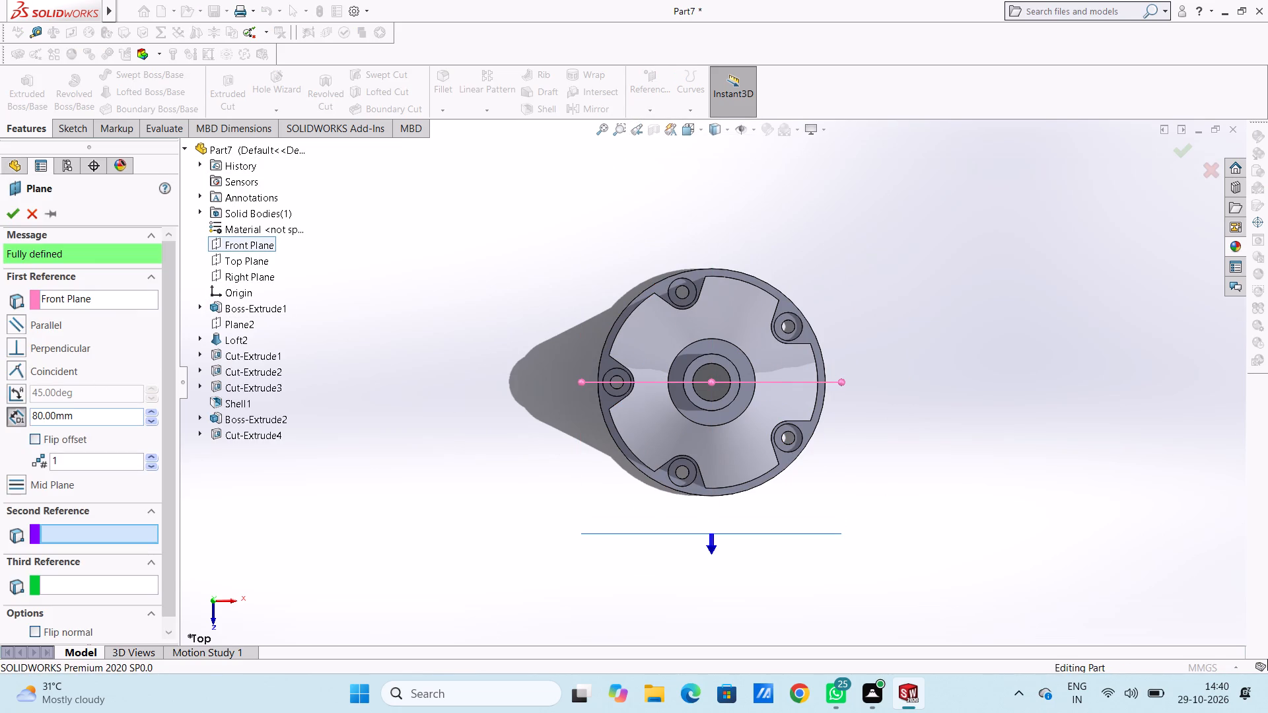
{"action": "double_click", "coordinate": [83, 417]}
{"action": "key", "text": "0"}
{"action": "key", "text": "Return"}
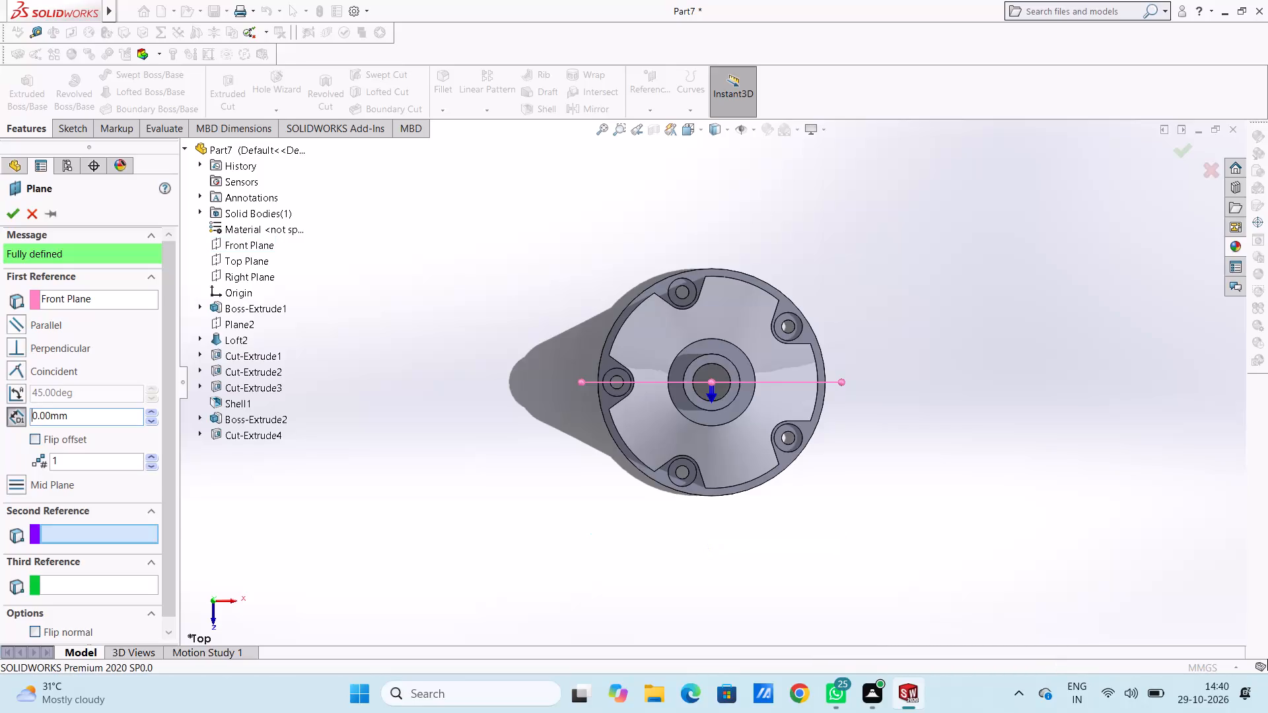
{"action": "left_click", "coordinate": [16, 211]}
{"action": "left_click", "coordinate": [416, 378]}
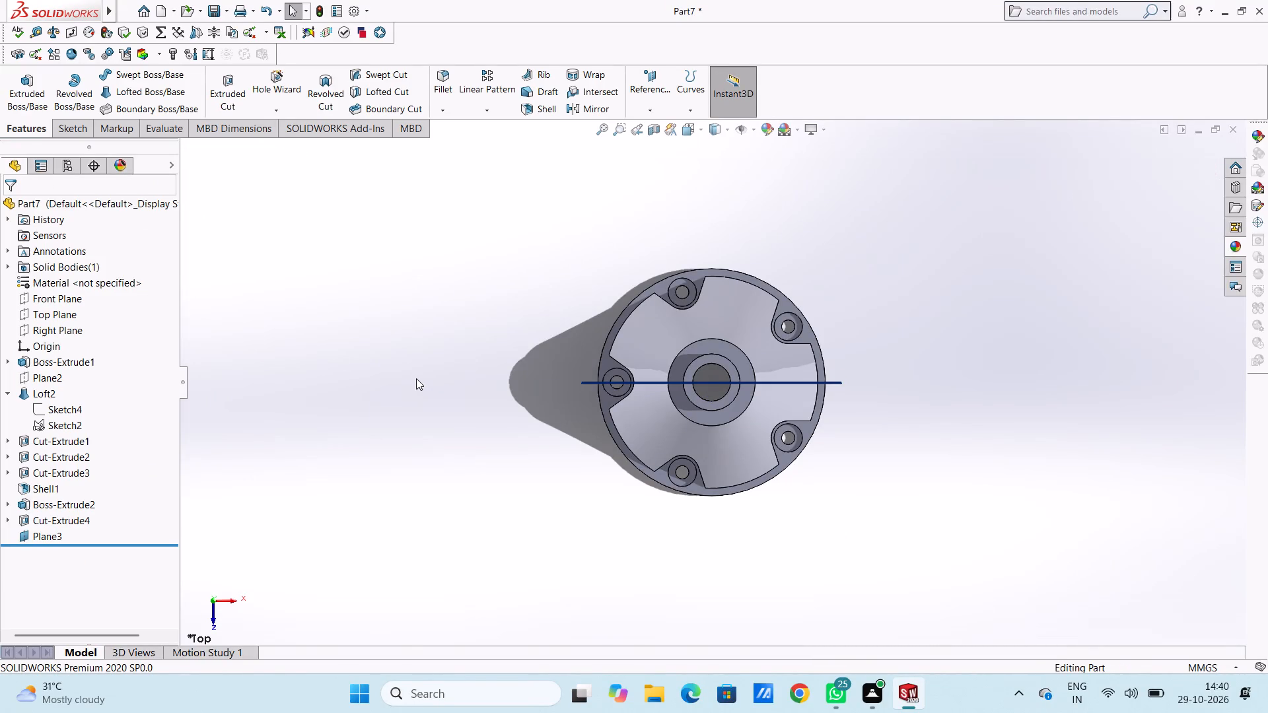
Sketch a slanted line about 79.2 mm long on the new plane, along the cone's +X silhouette from flange to top edge.
{"action": "key", "text": "ctrl+1"}
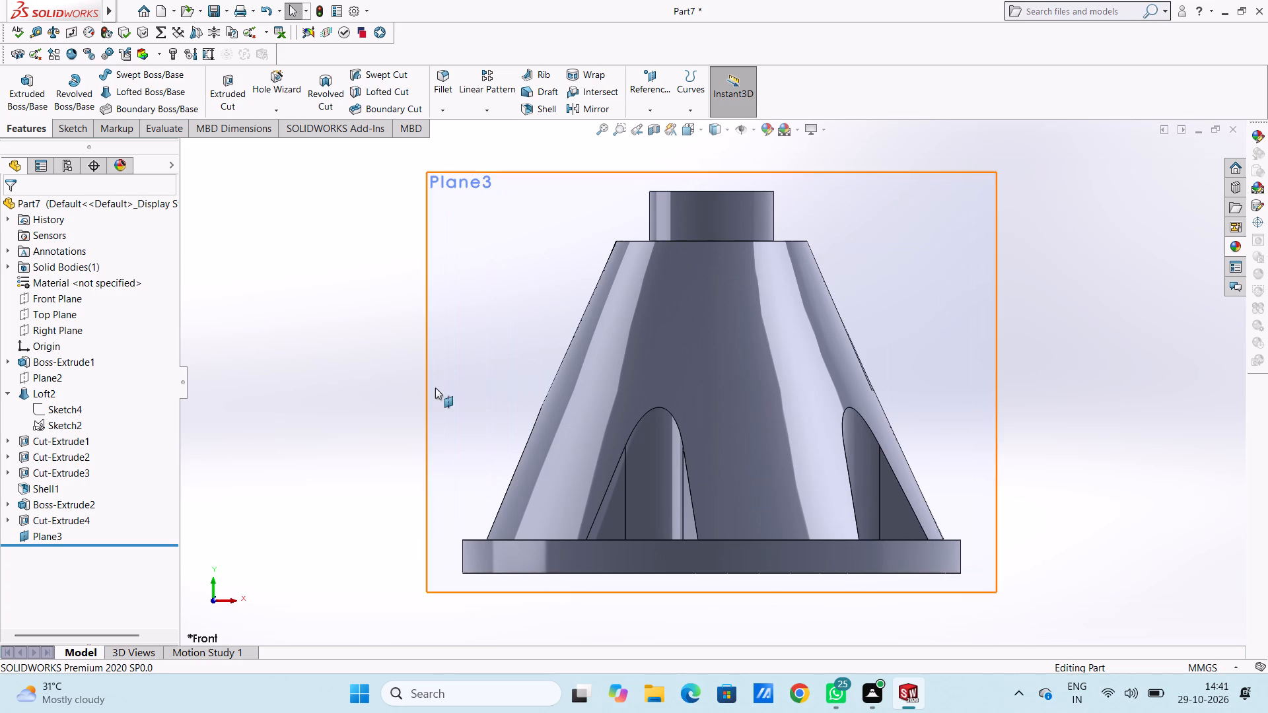
{"action": "scroll", "coordinate": [619, 389], "scroll_direction": "up", "scroll_amount": 3}
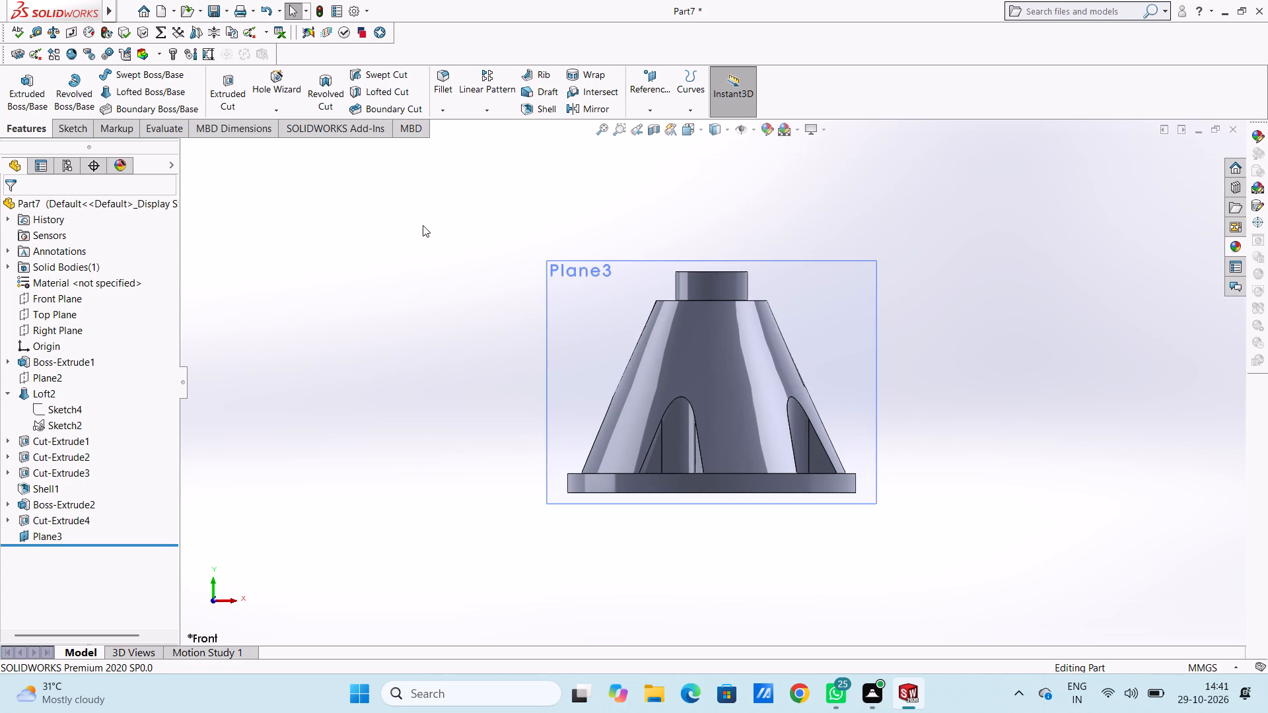
{"action": "left_click", "coordinate": [589, 307]}
{"action": "left_click", "coordinate": [643, 272]}
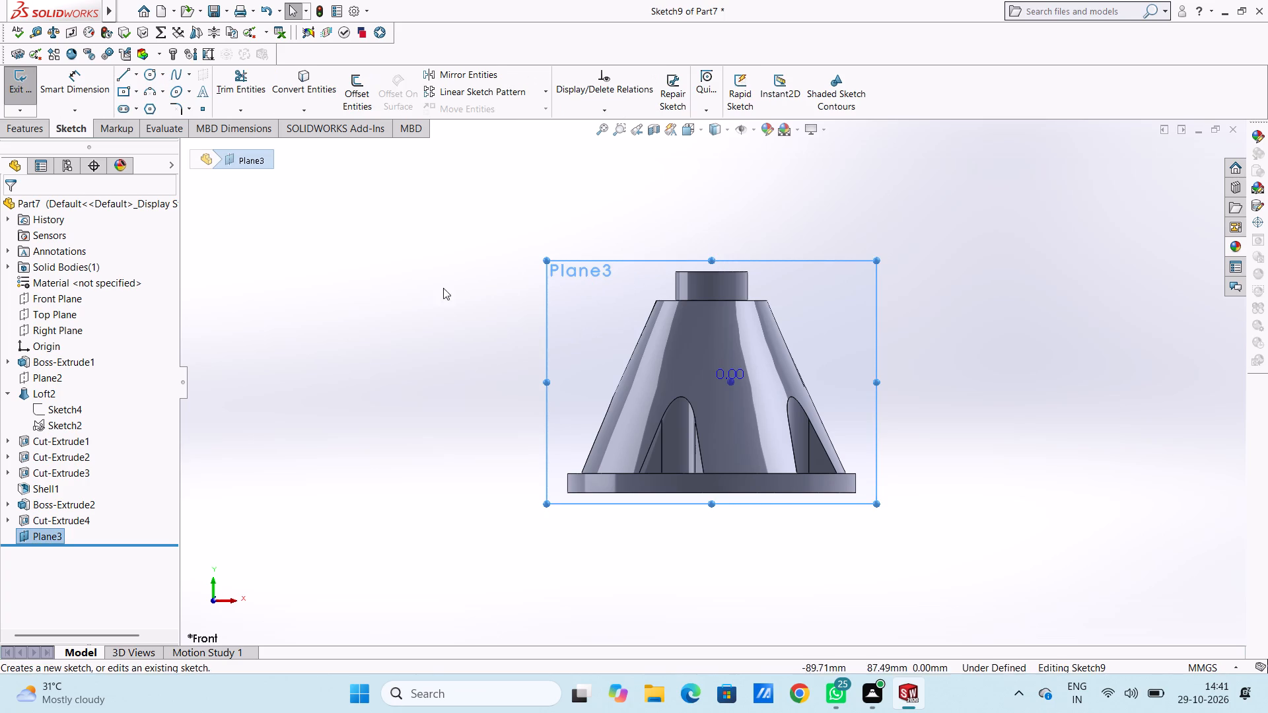
{"action": "left_click", "coordinate": [428, 293]}
{"action": "left_click", "coordinate": [126, 77]}
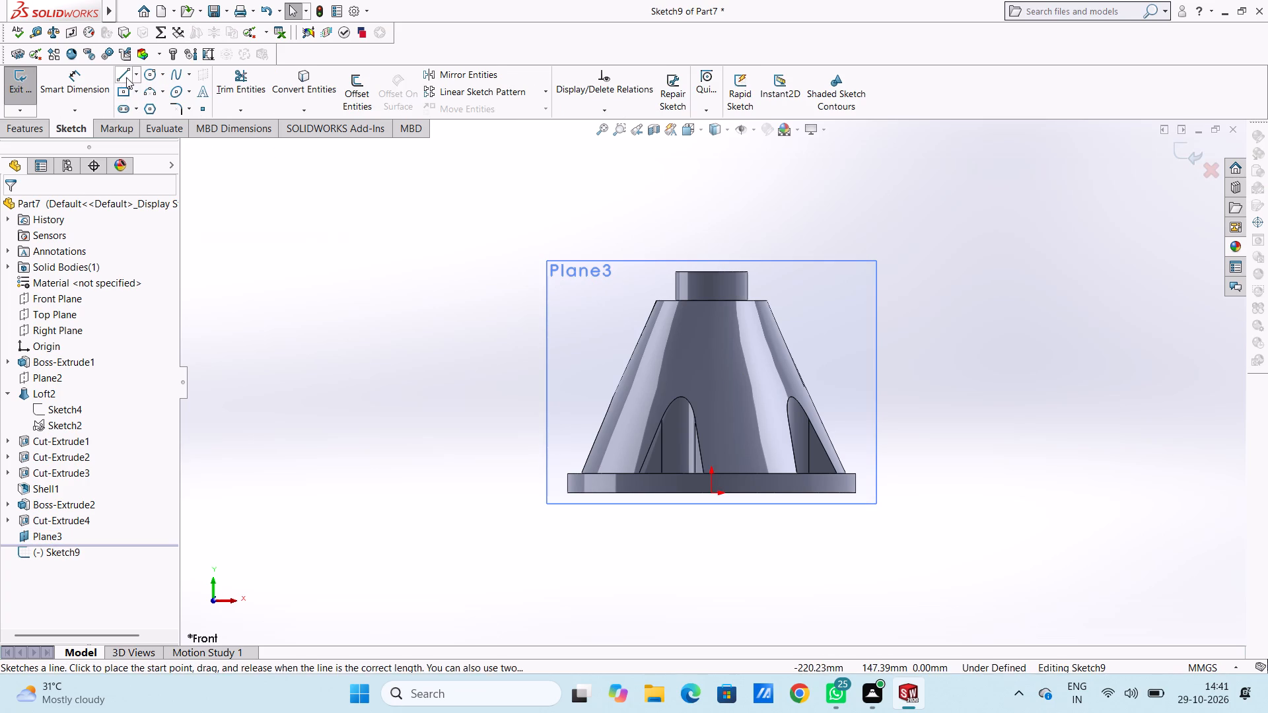
{"action": "left_click", "coordinate": [847, 471]}
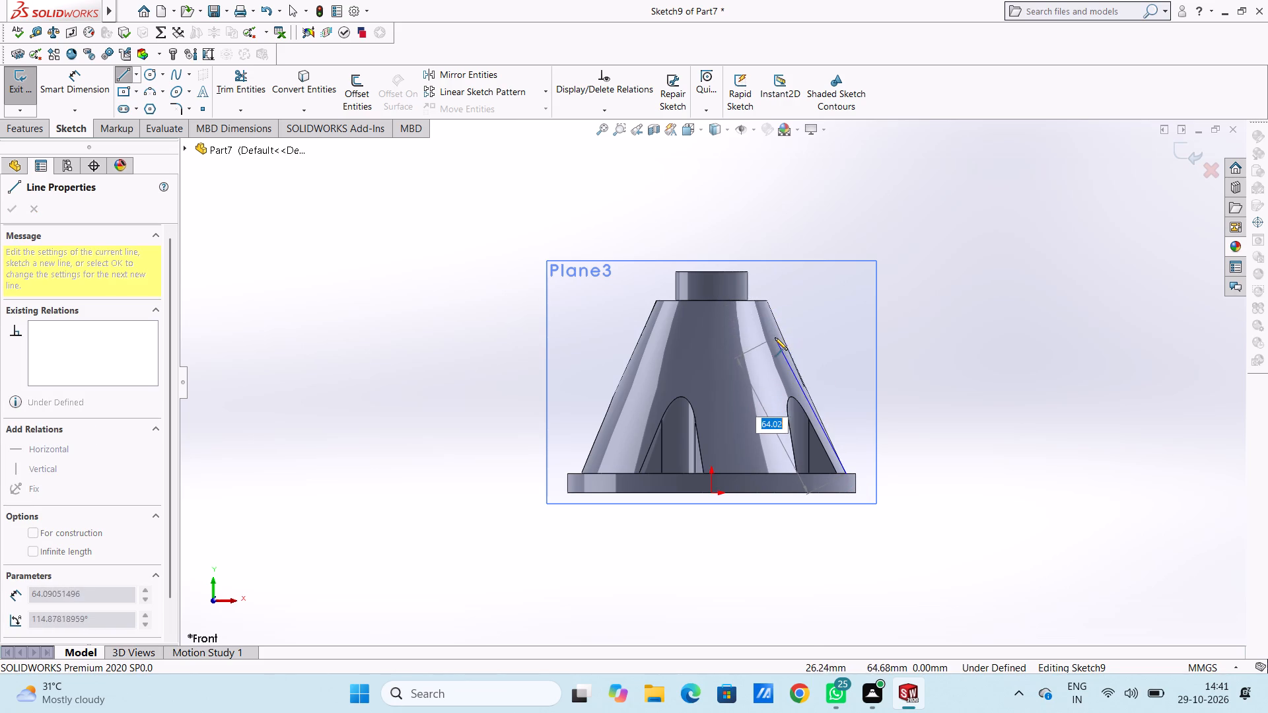
{"action": "left_click", "coordinate": [769, 303]}
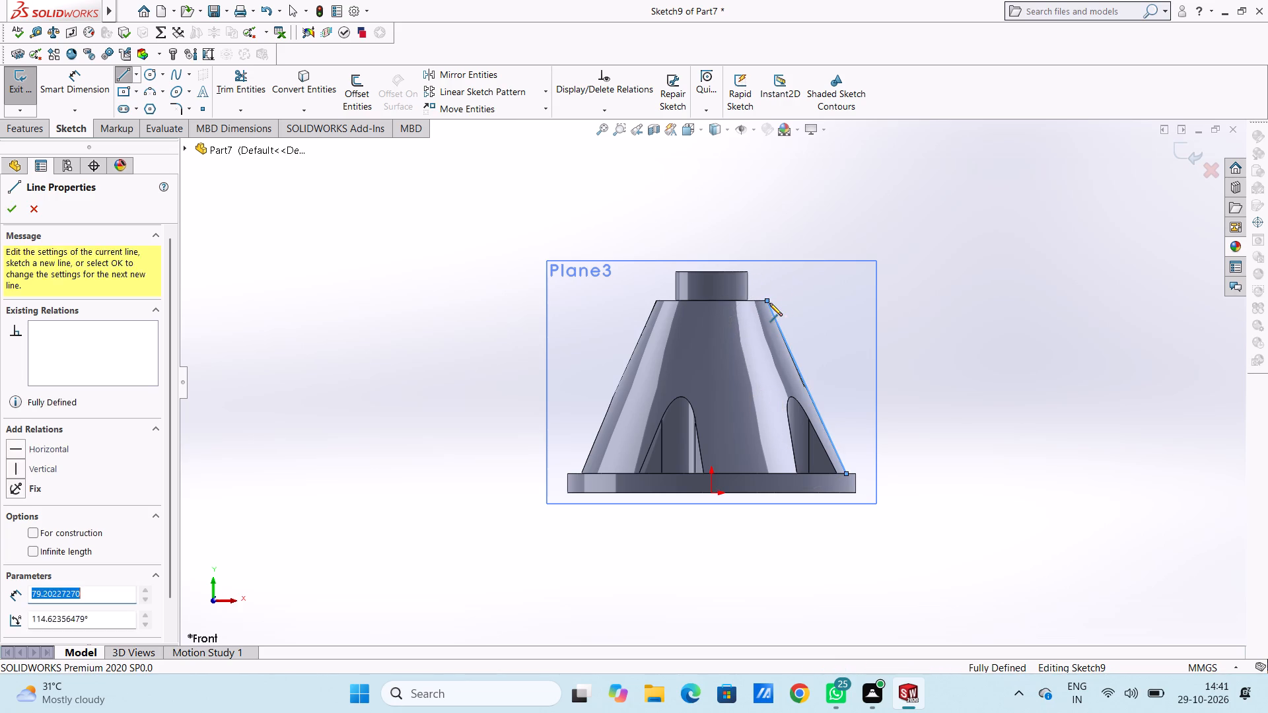
{"action": "right_click", "coordinate": [855, 192]}
{"action": "left_click", "coordinate": [878, 203]}
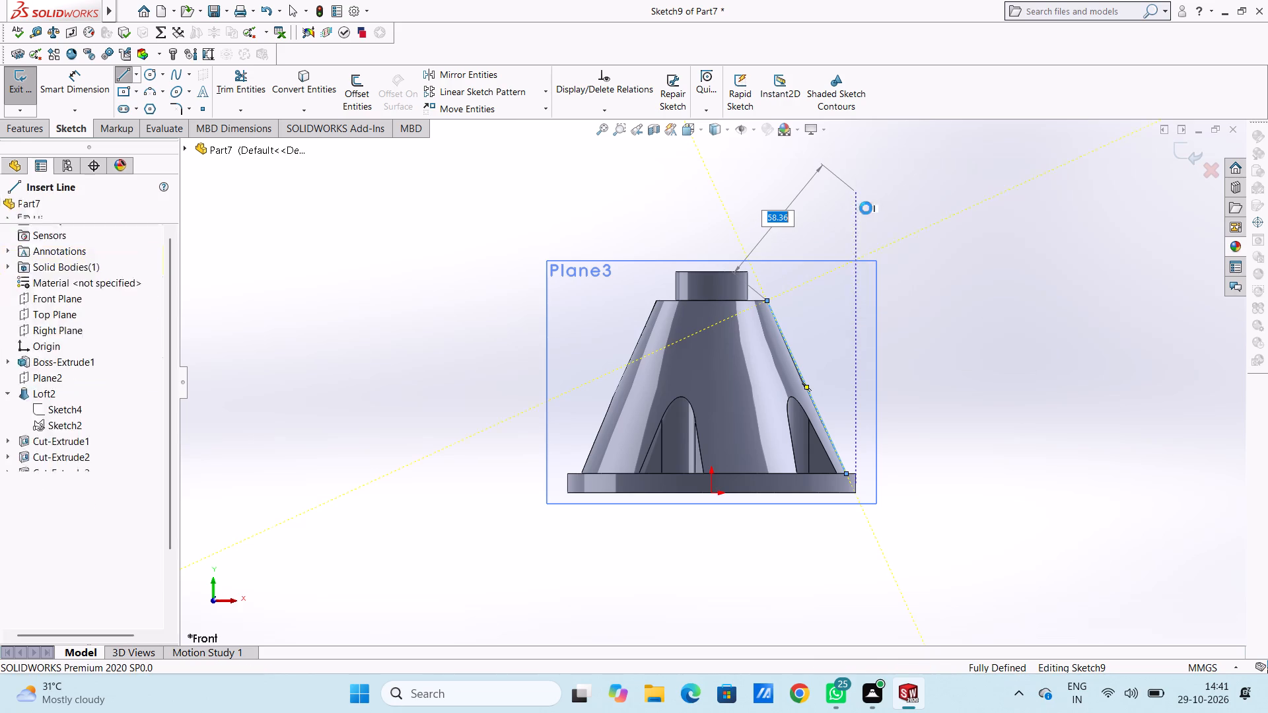
{"action": "left_click", "coordinate": [855, 213]}
{"action": "middle_click", "coordinate": [946, 315]}
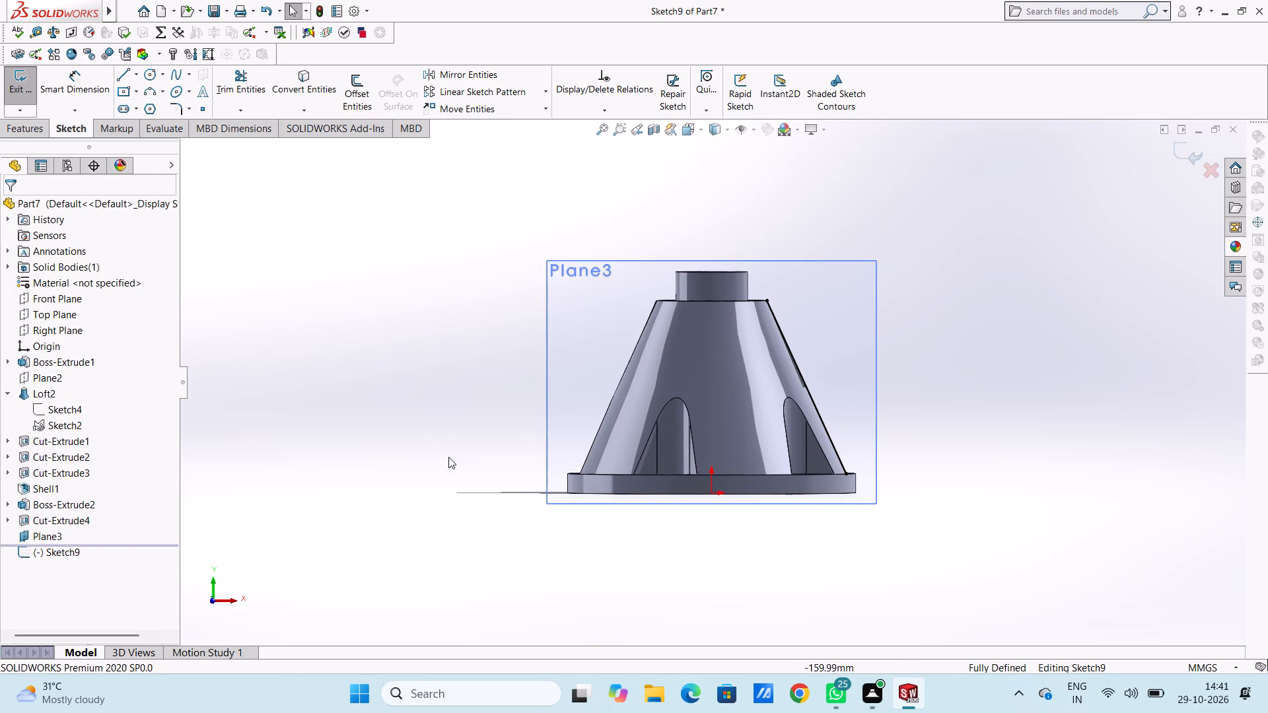
Hide the 0 mm offset plane and exit the slanted line's sketch.
{"action": "middle_click_drag", "start_coordinate": [547, 364], "coordinate": [337, 432]}
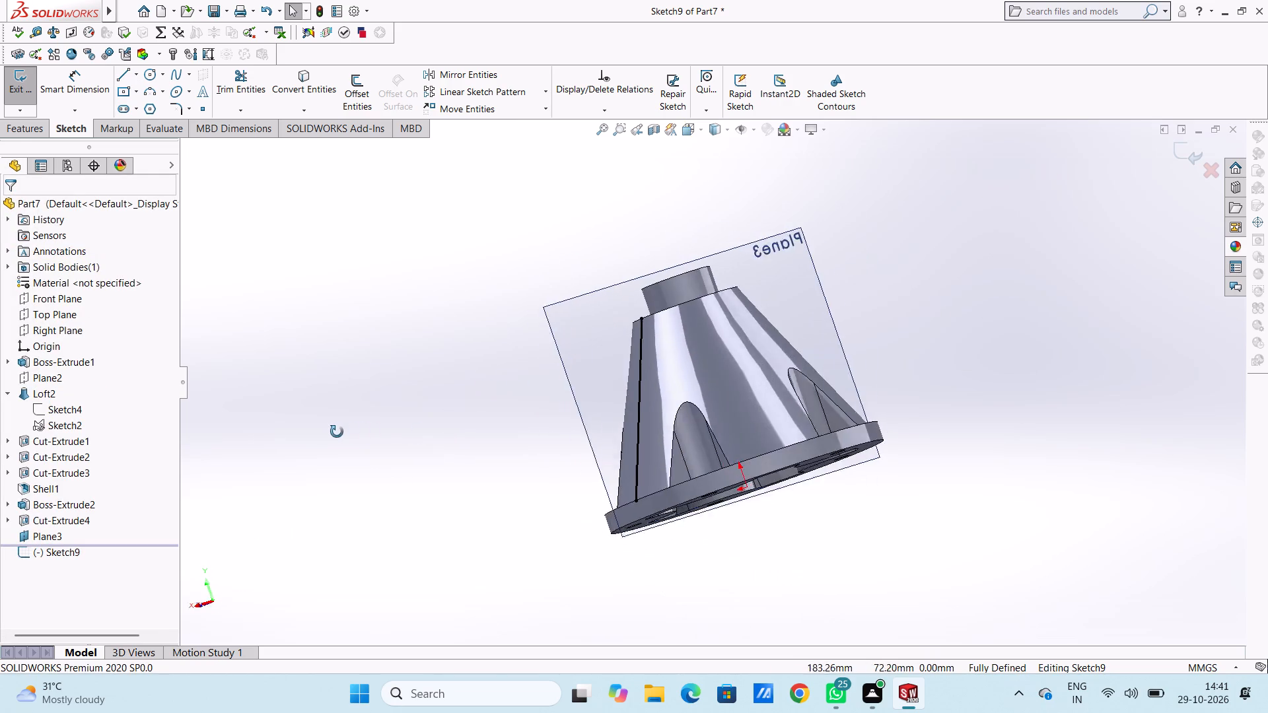
{"action": "middle_click_drag", "start_coordinate": [337, 432], "coordinate": [364, 420]}
{"action": "middle_click_drag", "start_coordinate": [533, 332], "coordinate": [736, 198]}
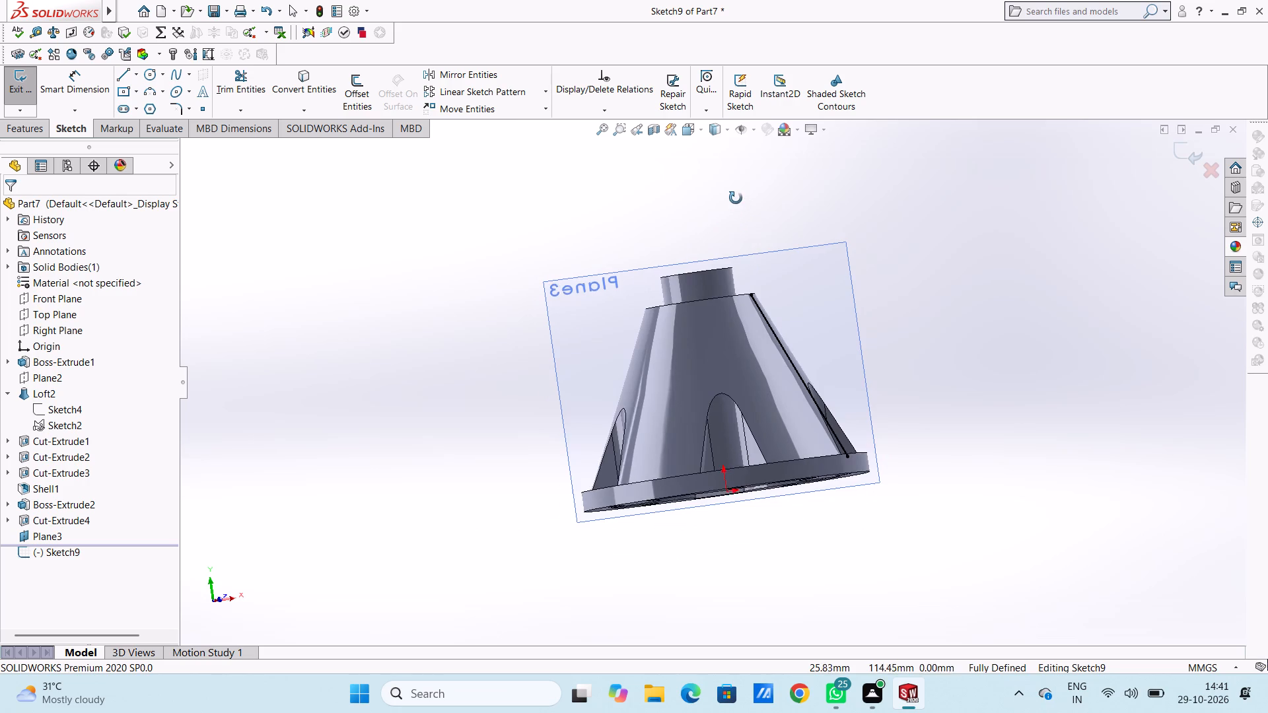
{"action": "middle_click_drag", "start_coordinate": [736, 198], "coordinate": [713, 224]}
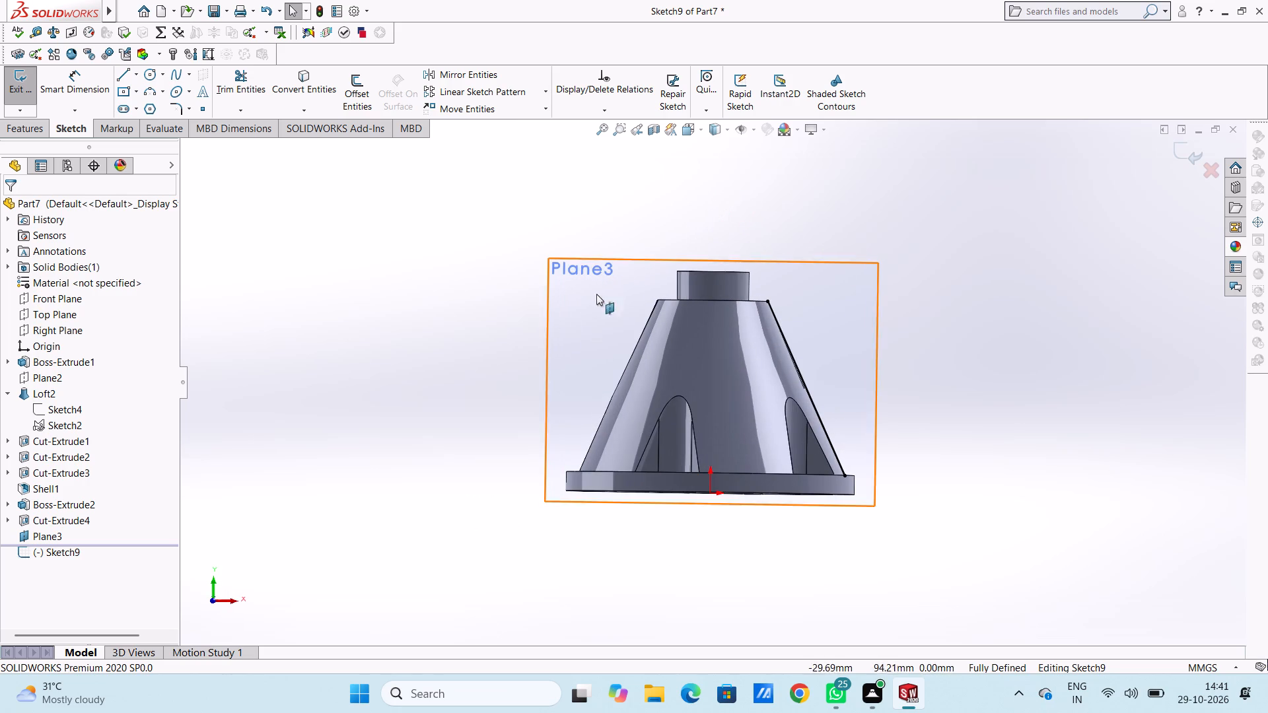
{"action": "left_click", "coordinate": [60, 539]}
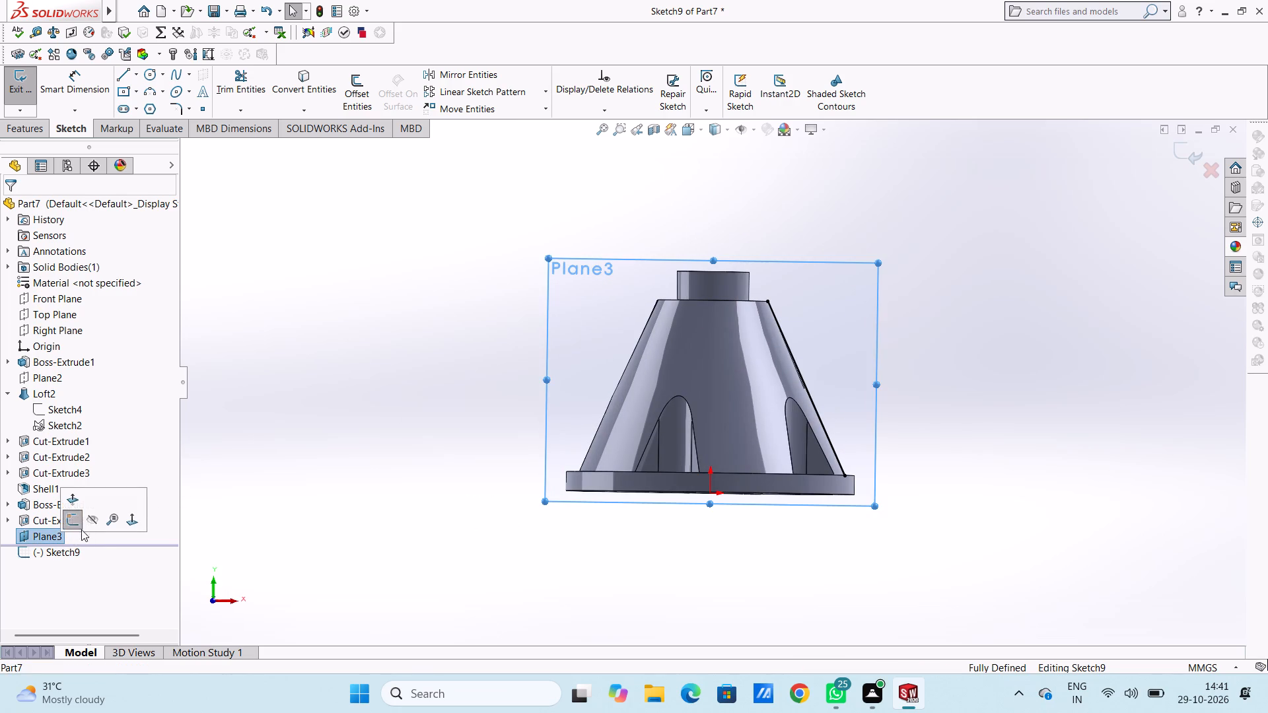
{"action": "left_click", "coordinate": [92, 516]}
{"action": "left_click", "coordinate": [345, 453]}
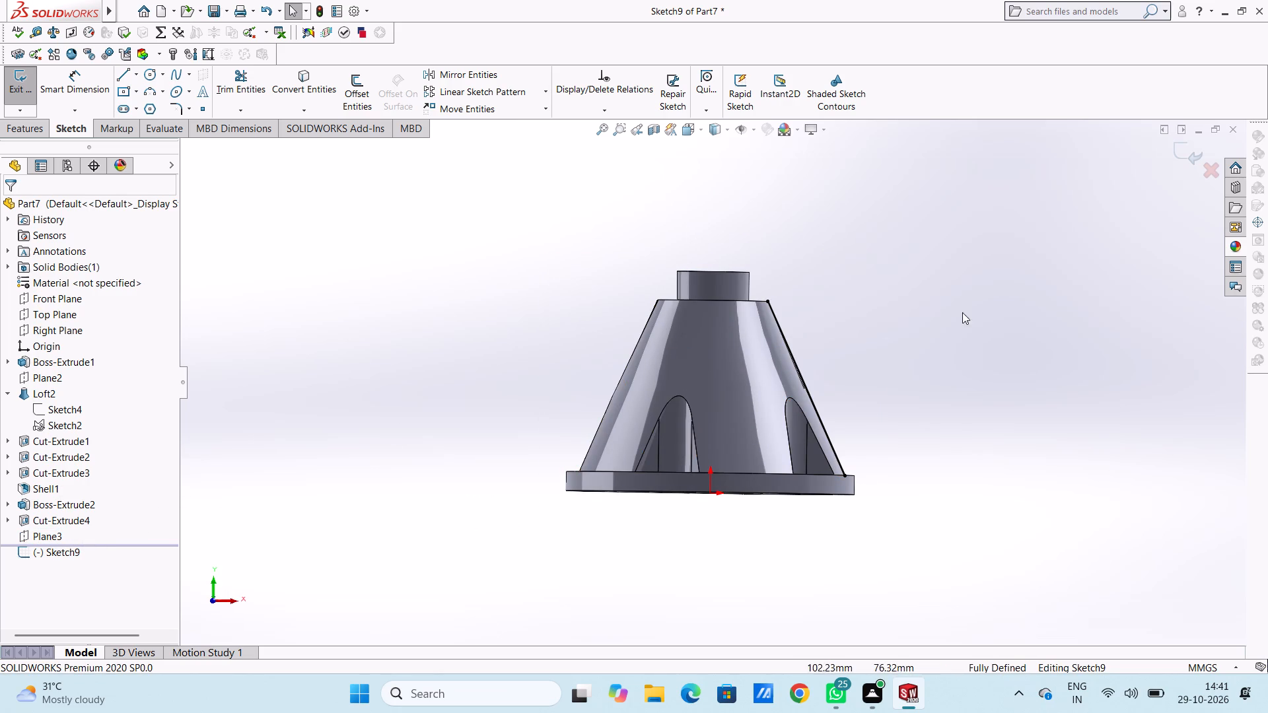
{"action": "middle_click_drag", "start_coordinate": [940, 332], "coordinate": [881, 401]}
{"action": "left_click", "coordinate": [1180, 154]}
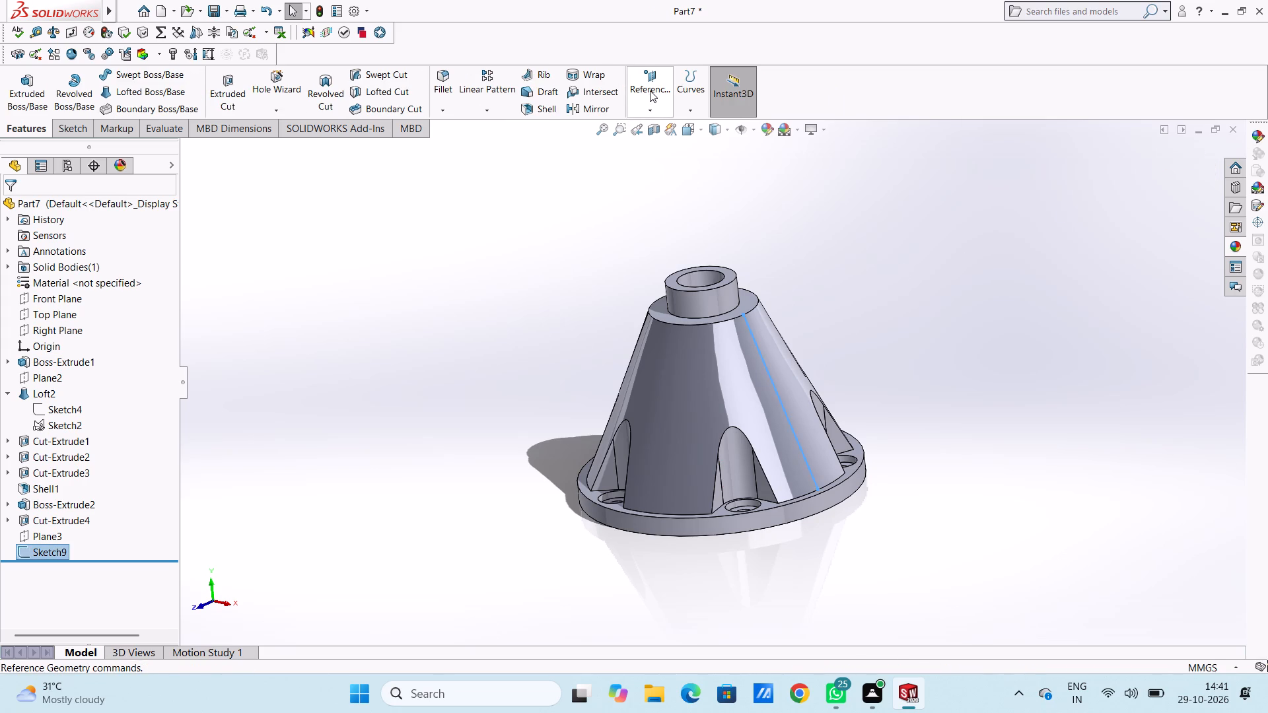
Start a new reference plane with the slanted sketch line on the cone as its first reference.
{"action": "left_click", "coordinate": [650, 85]}
{"action": "left_click", "coordinate": [652, 123]}
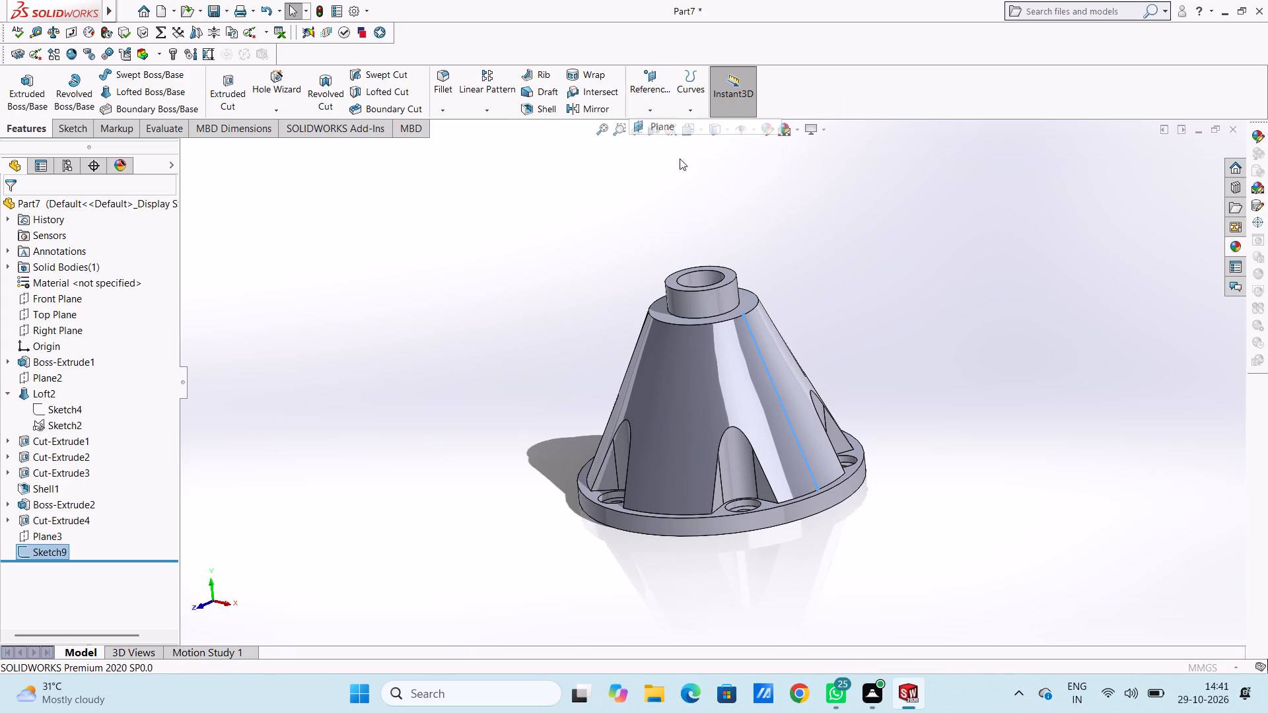
{"action": "left_click", "coordinate": [758, 352]}
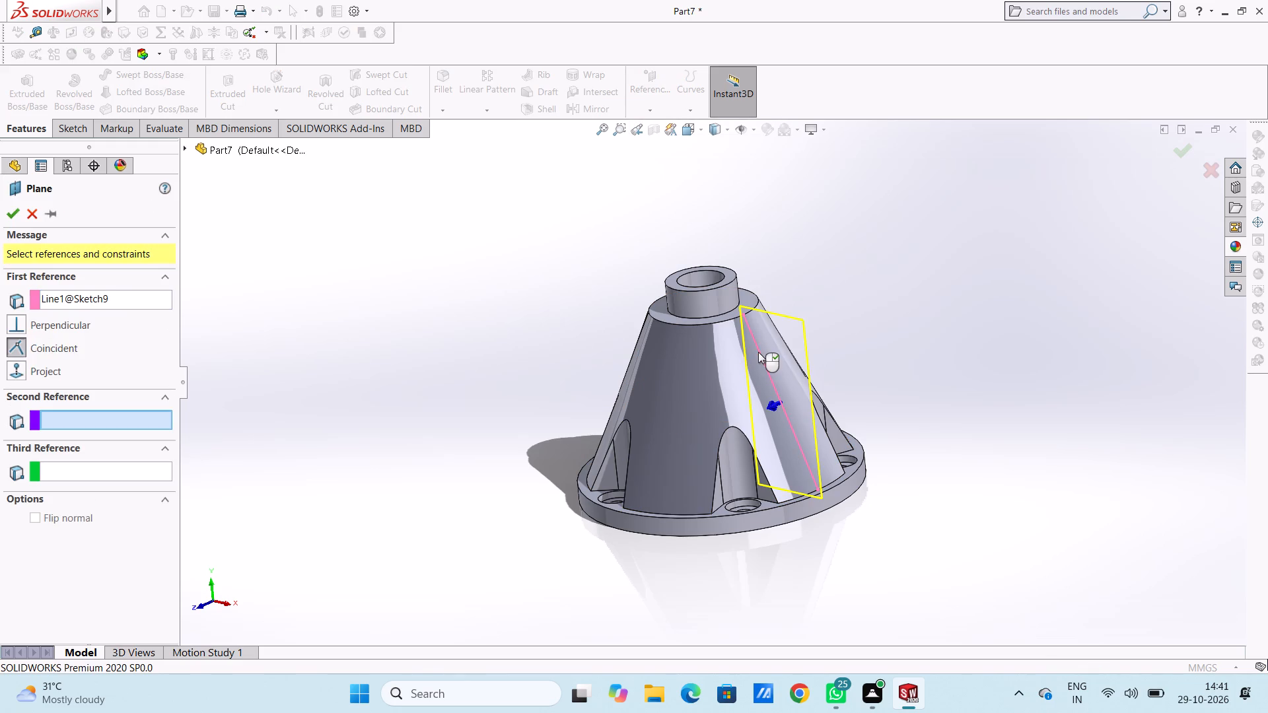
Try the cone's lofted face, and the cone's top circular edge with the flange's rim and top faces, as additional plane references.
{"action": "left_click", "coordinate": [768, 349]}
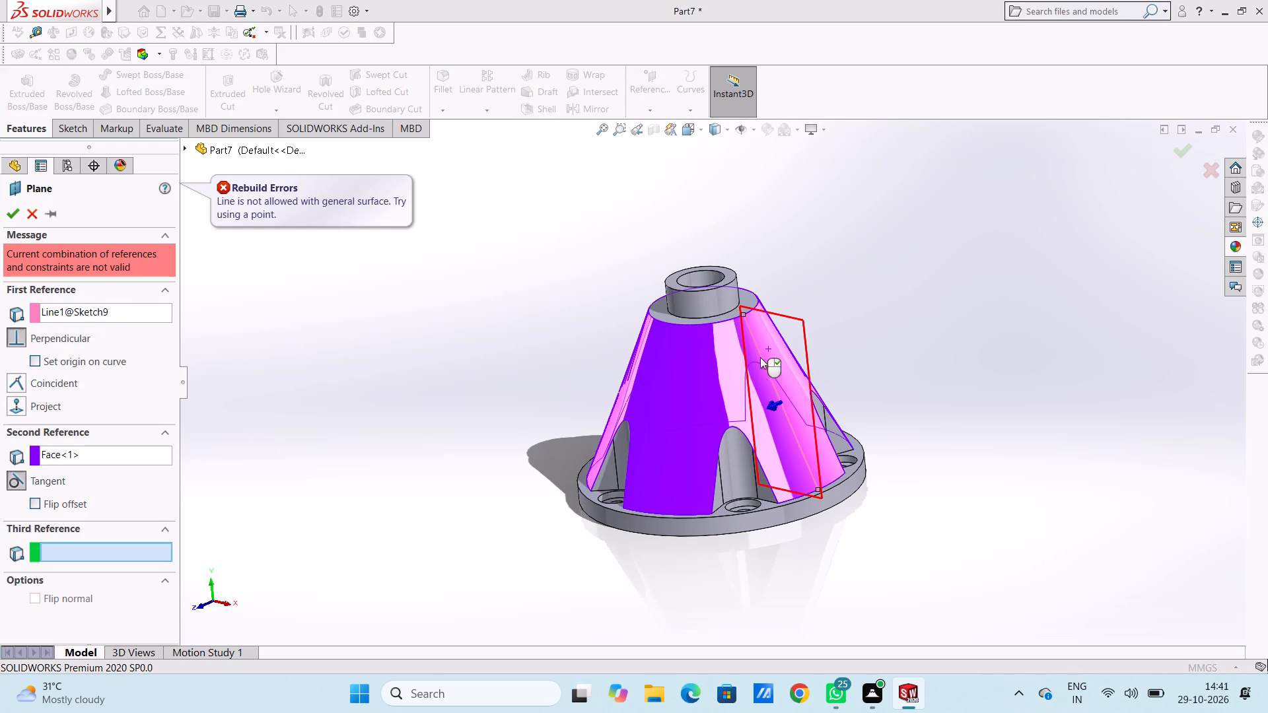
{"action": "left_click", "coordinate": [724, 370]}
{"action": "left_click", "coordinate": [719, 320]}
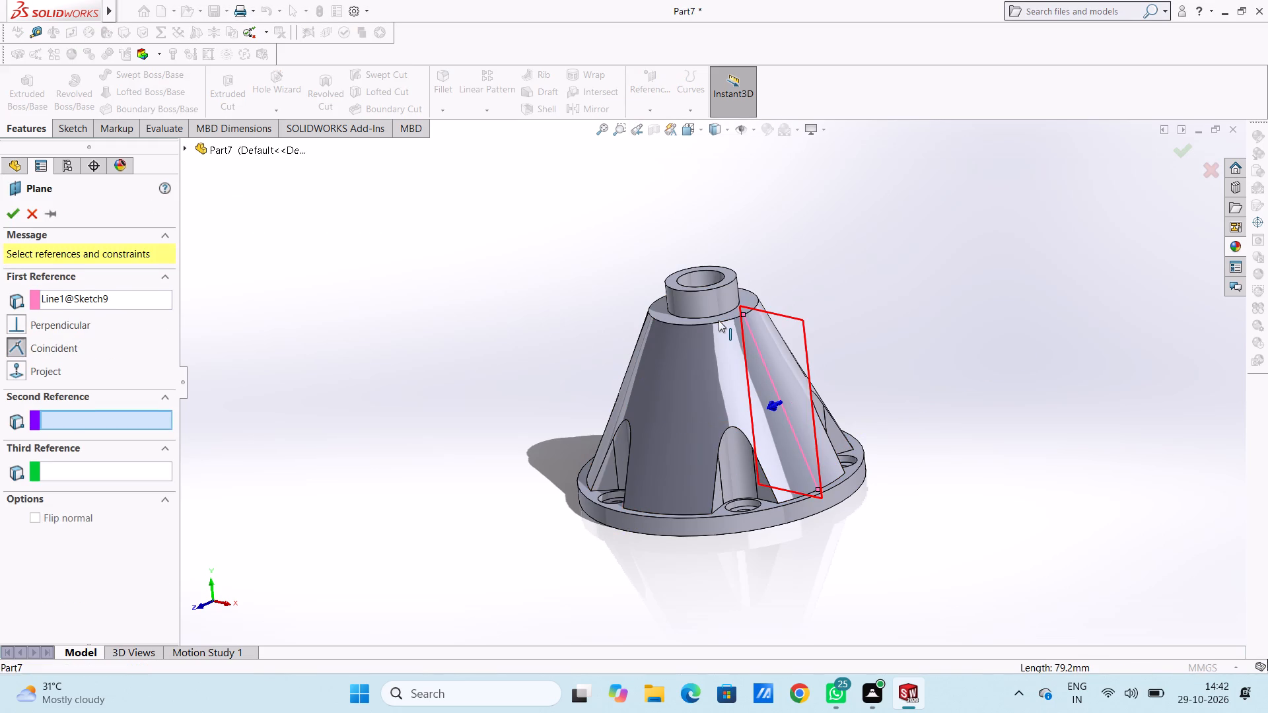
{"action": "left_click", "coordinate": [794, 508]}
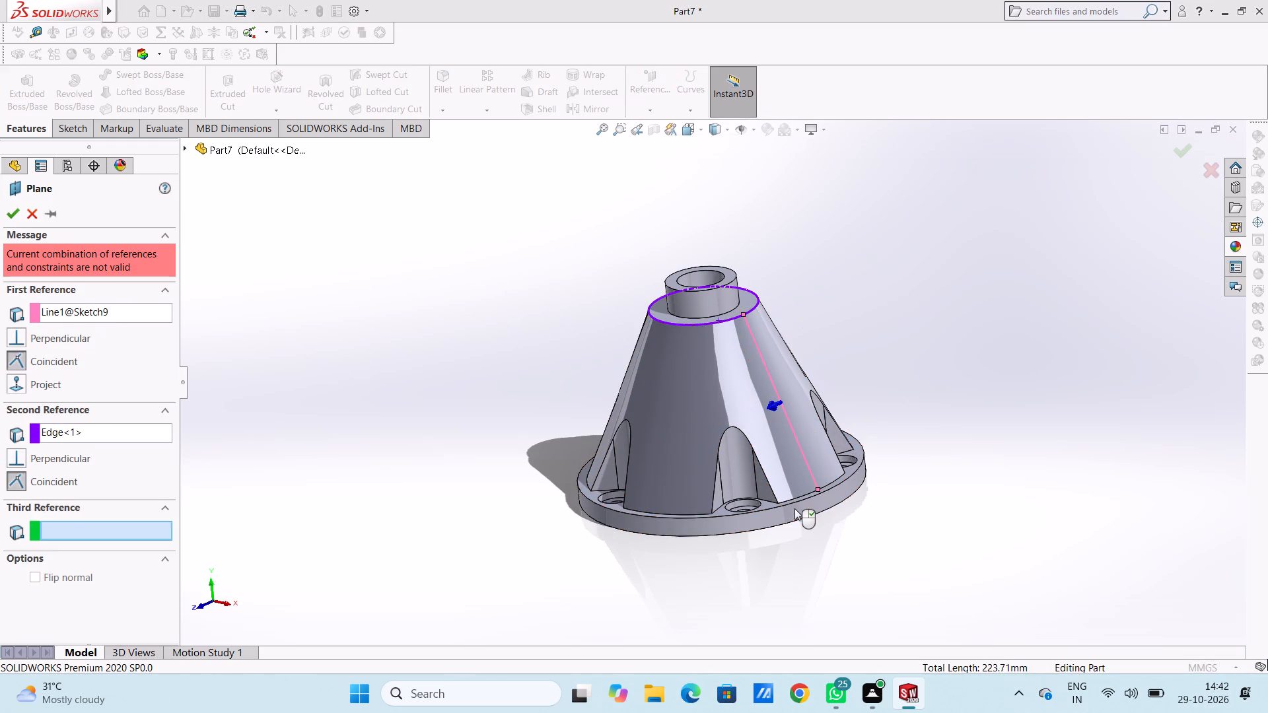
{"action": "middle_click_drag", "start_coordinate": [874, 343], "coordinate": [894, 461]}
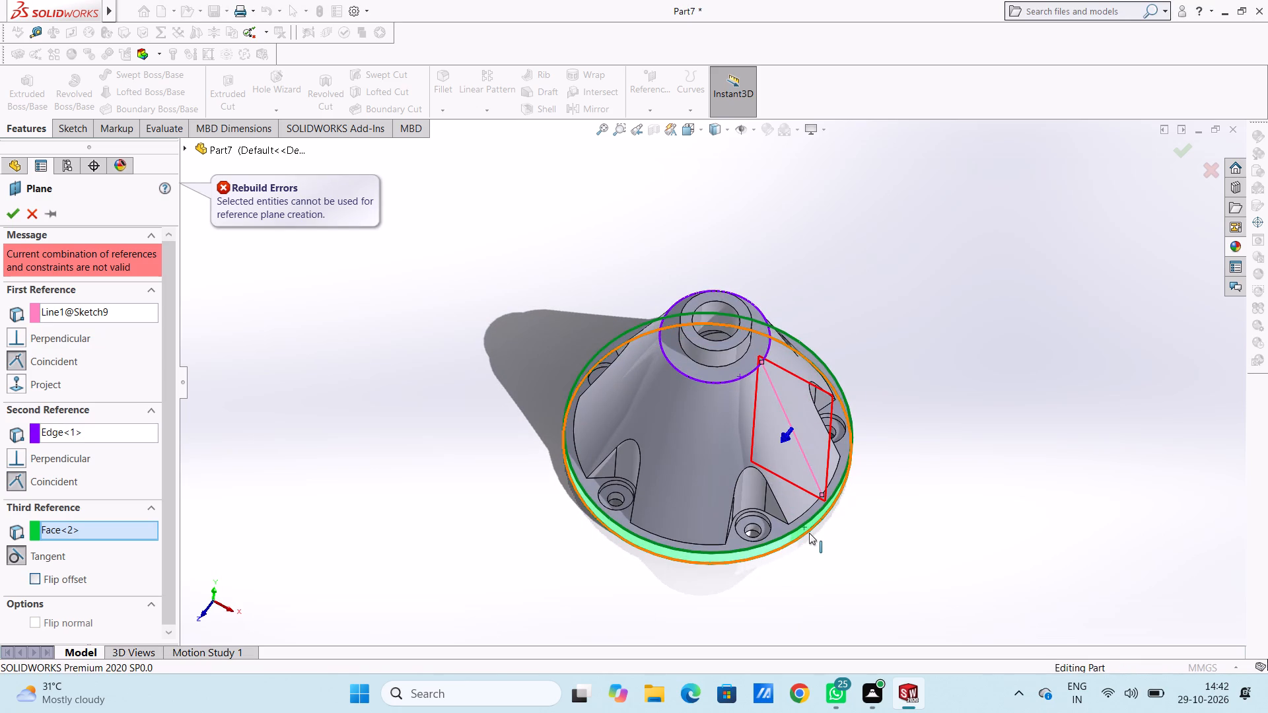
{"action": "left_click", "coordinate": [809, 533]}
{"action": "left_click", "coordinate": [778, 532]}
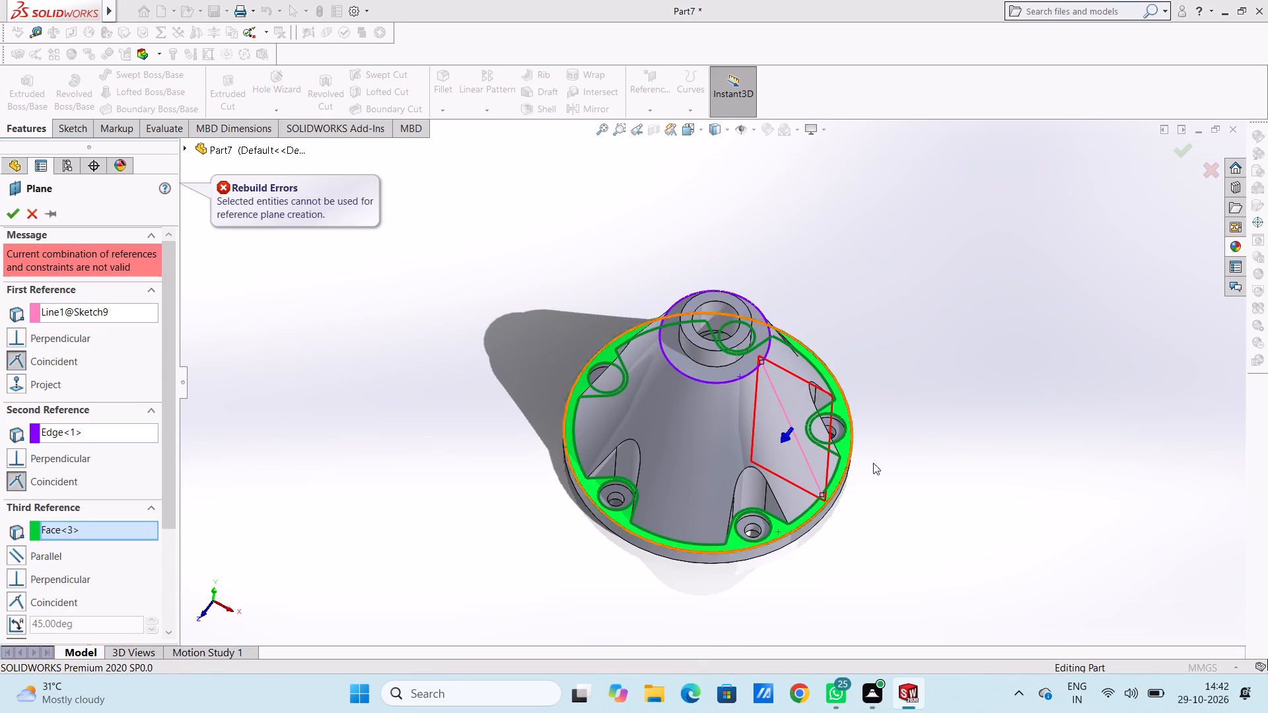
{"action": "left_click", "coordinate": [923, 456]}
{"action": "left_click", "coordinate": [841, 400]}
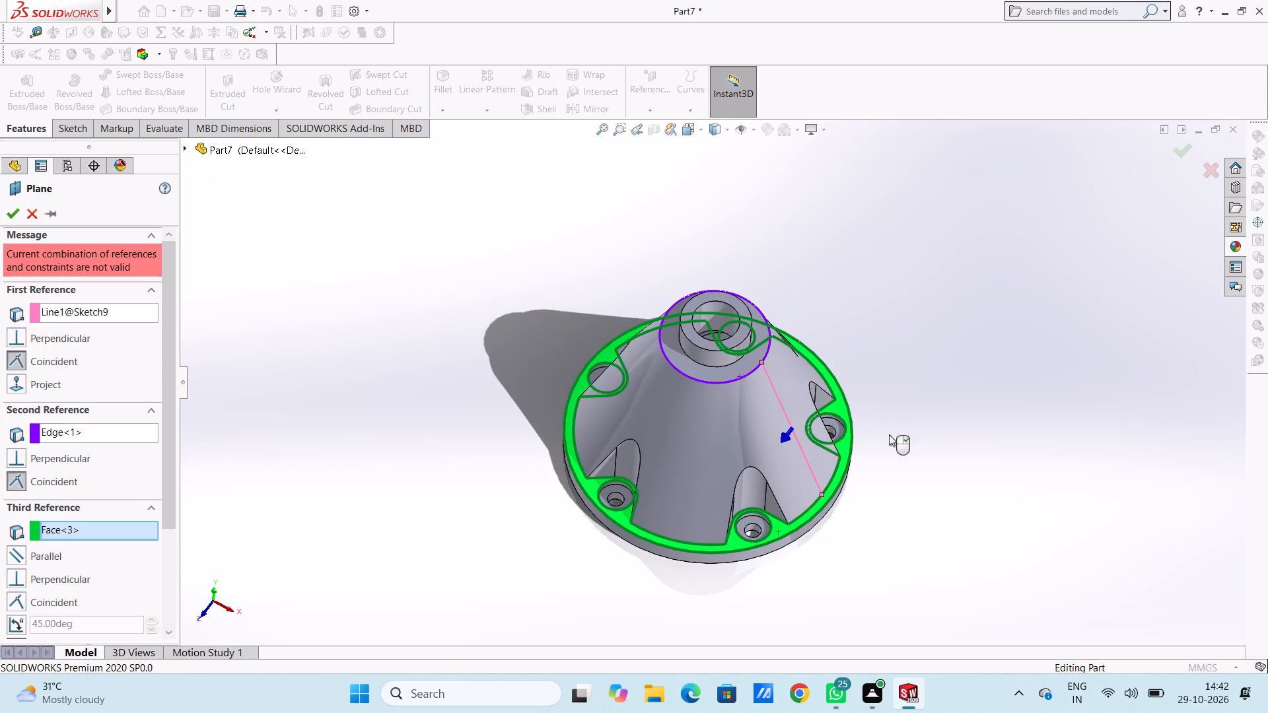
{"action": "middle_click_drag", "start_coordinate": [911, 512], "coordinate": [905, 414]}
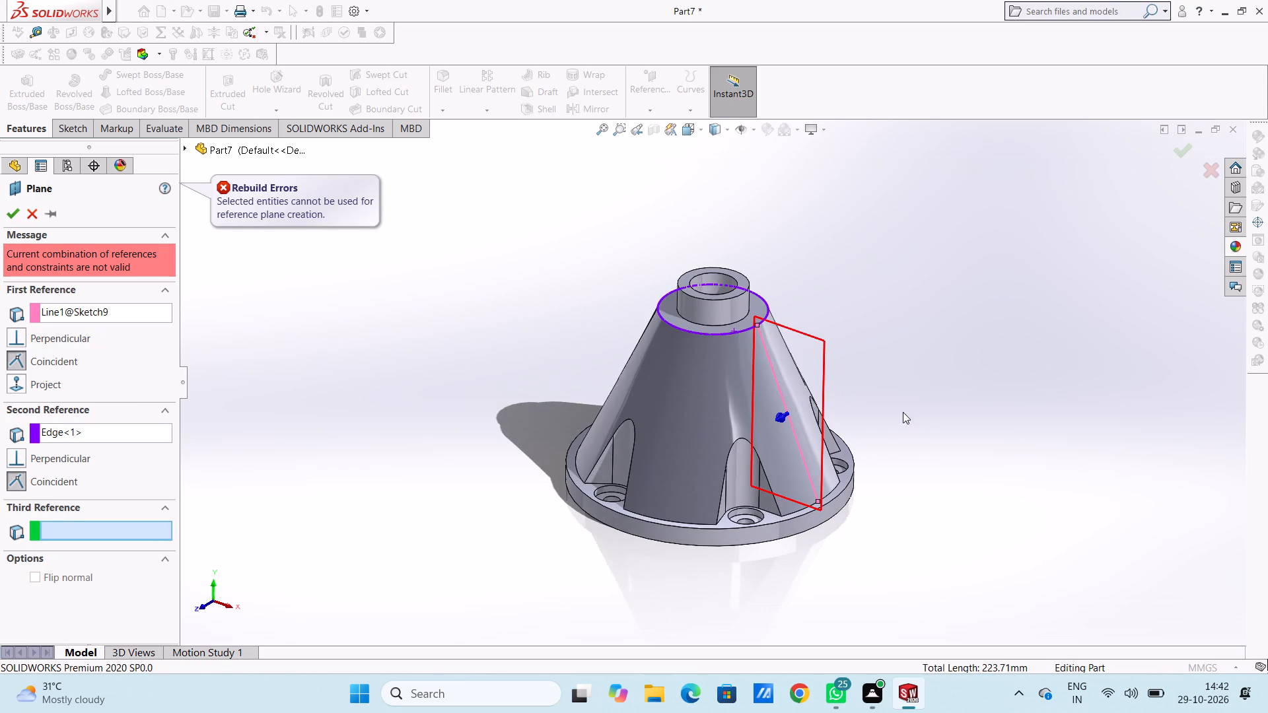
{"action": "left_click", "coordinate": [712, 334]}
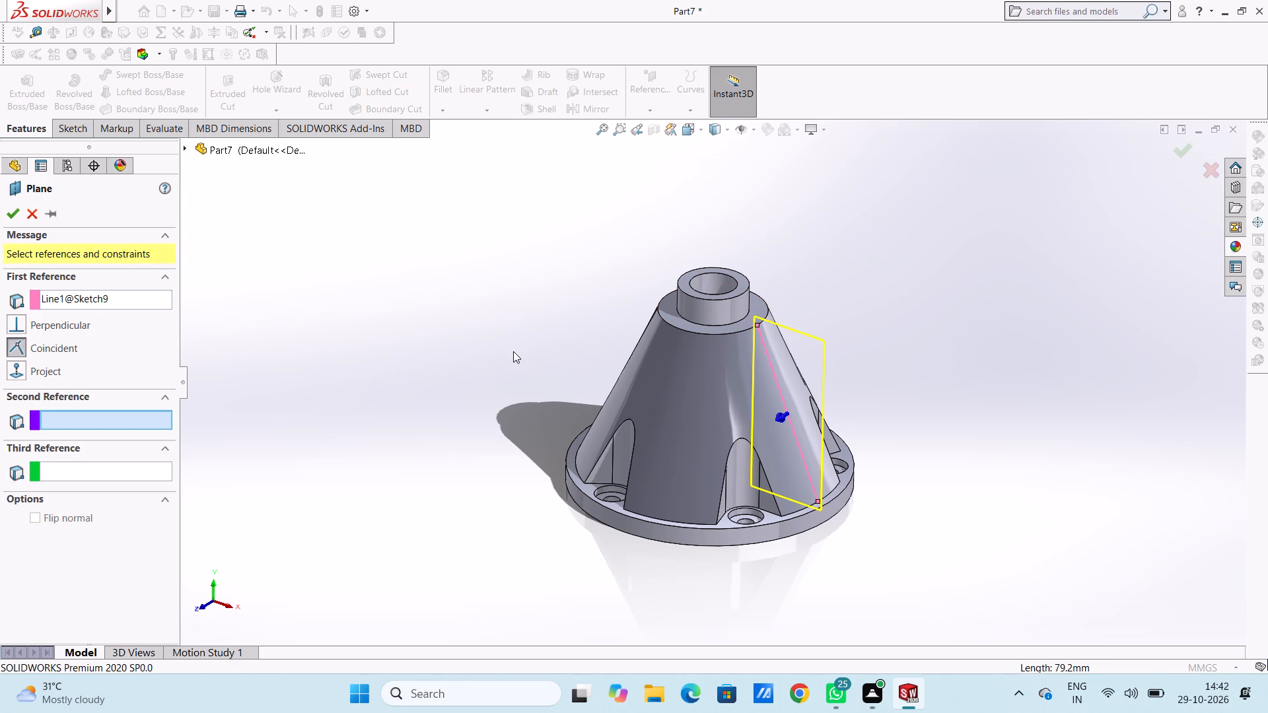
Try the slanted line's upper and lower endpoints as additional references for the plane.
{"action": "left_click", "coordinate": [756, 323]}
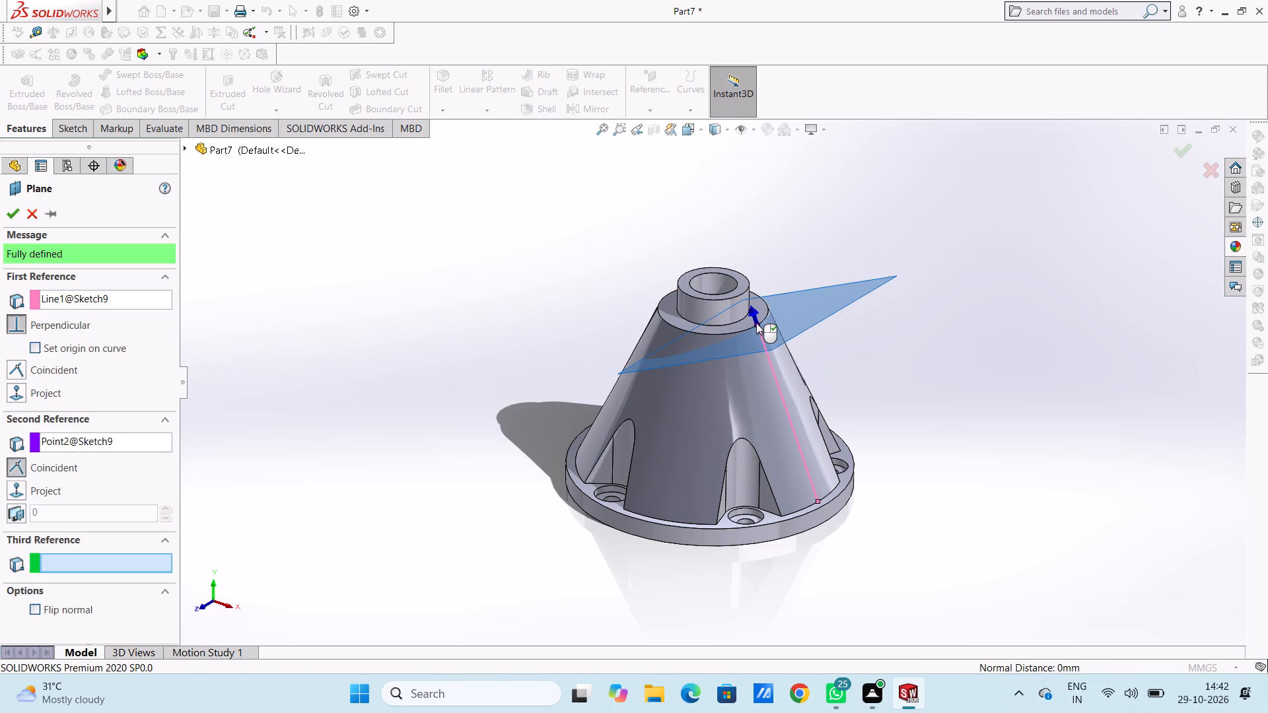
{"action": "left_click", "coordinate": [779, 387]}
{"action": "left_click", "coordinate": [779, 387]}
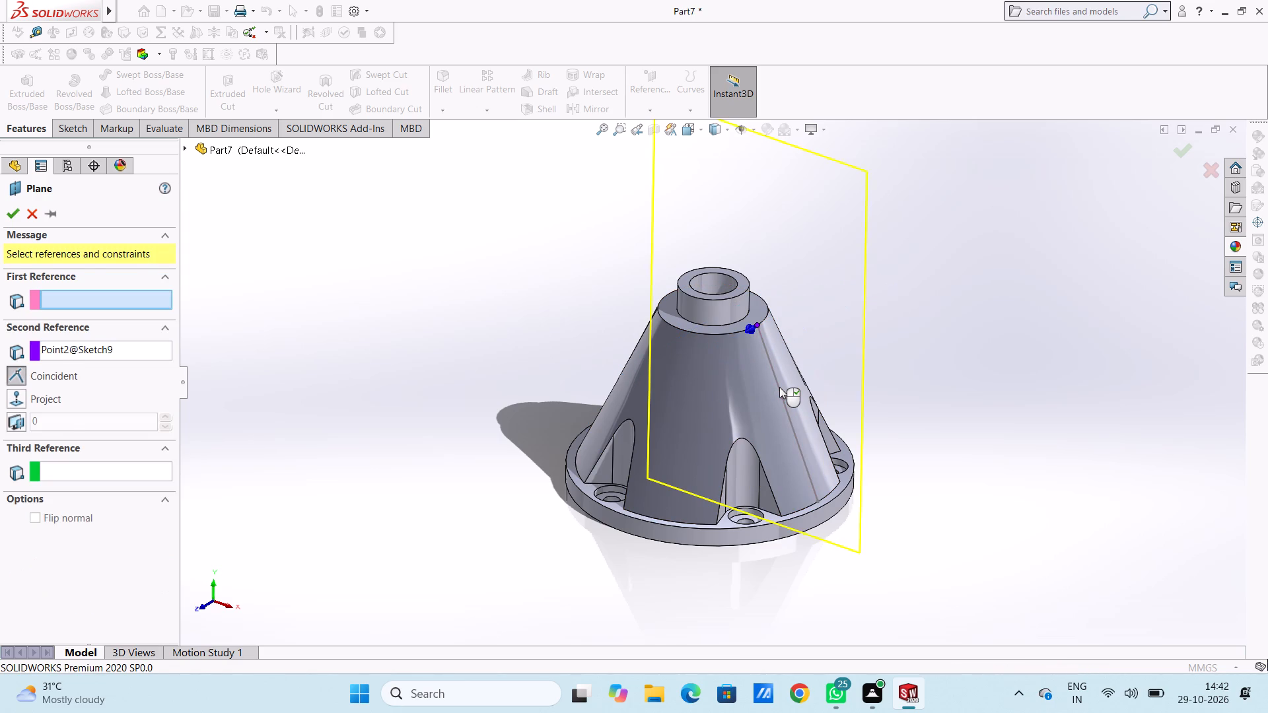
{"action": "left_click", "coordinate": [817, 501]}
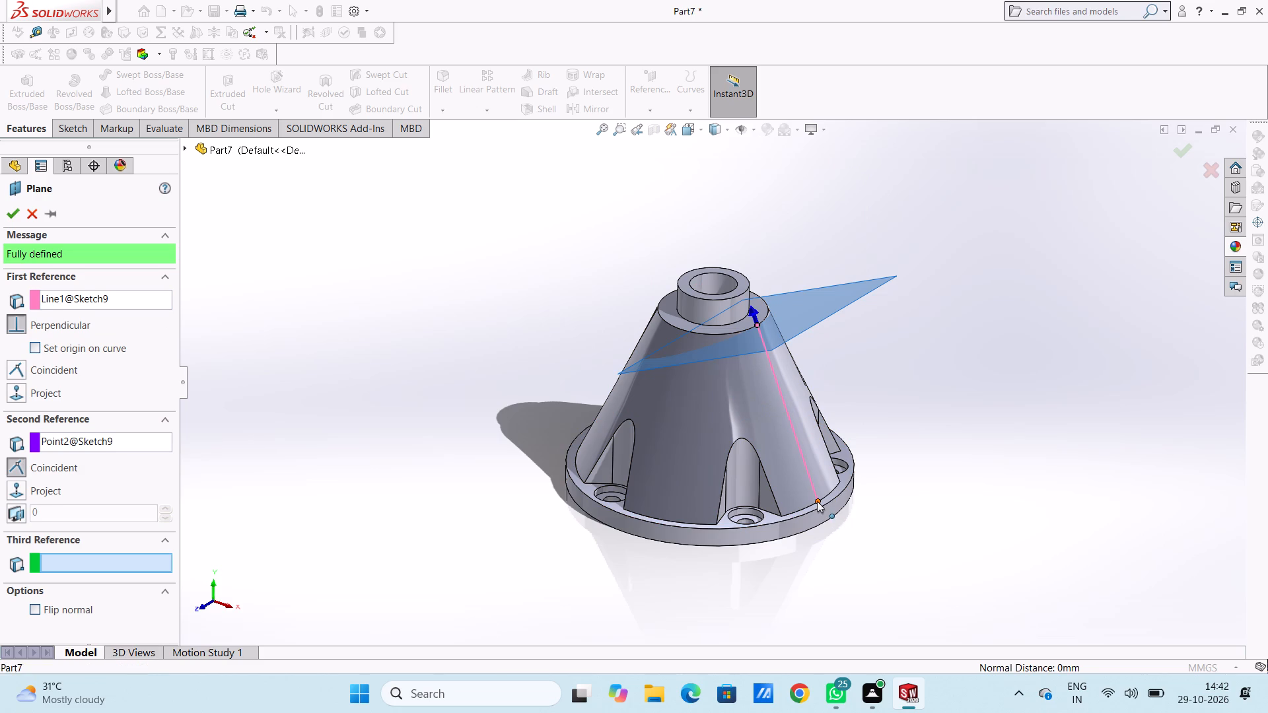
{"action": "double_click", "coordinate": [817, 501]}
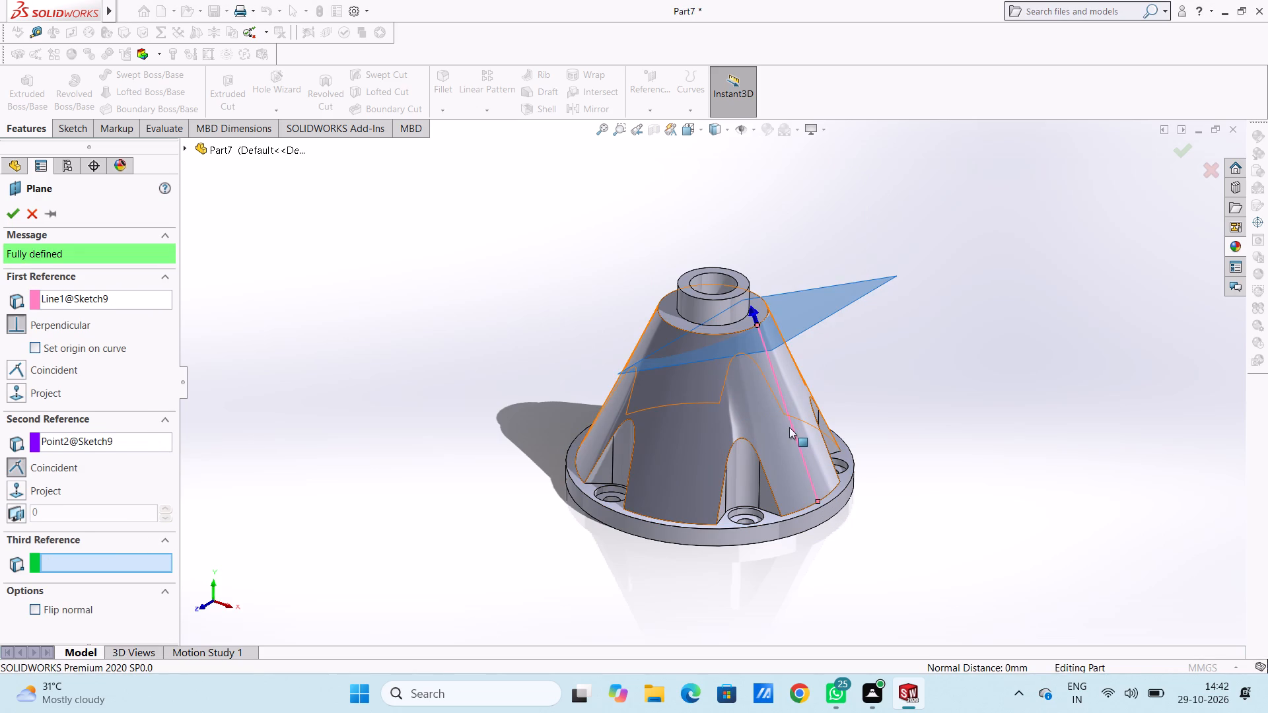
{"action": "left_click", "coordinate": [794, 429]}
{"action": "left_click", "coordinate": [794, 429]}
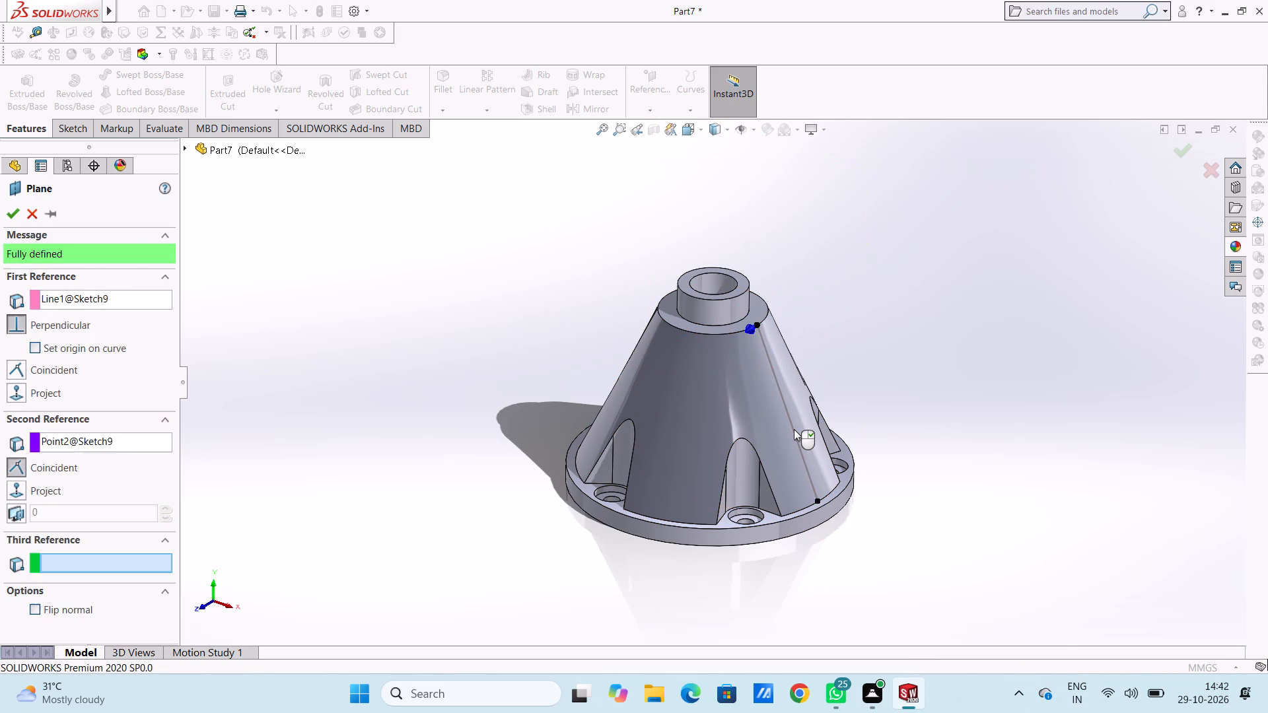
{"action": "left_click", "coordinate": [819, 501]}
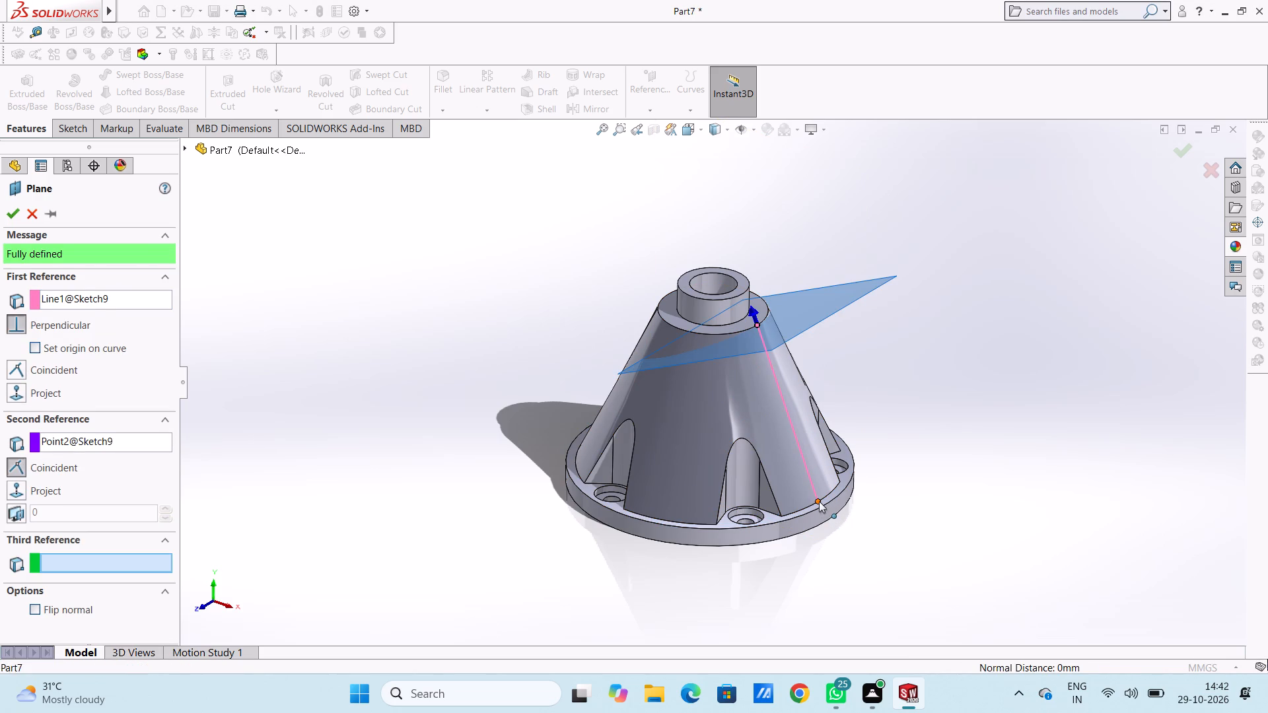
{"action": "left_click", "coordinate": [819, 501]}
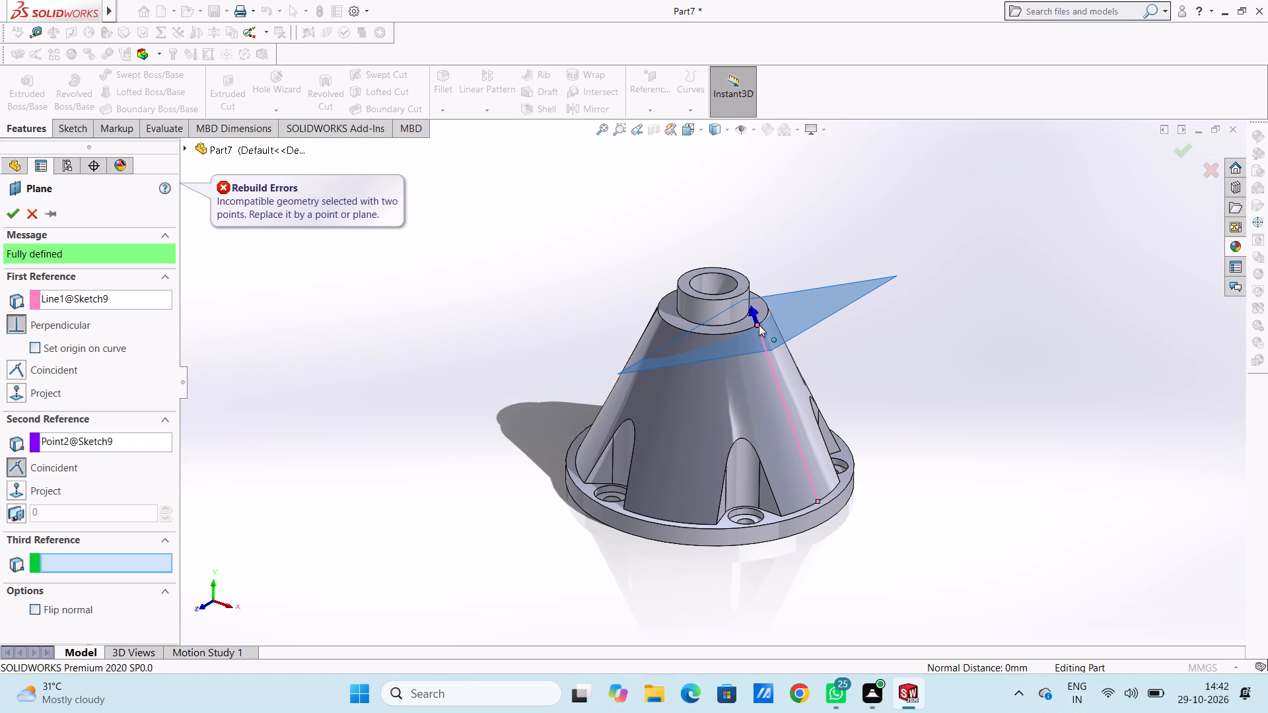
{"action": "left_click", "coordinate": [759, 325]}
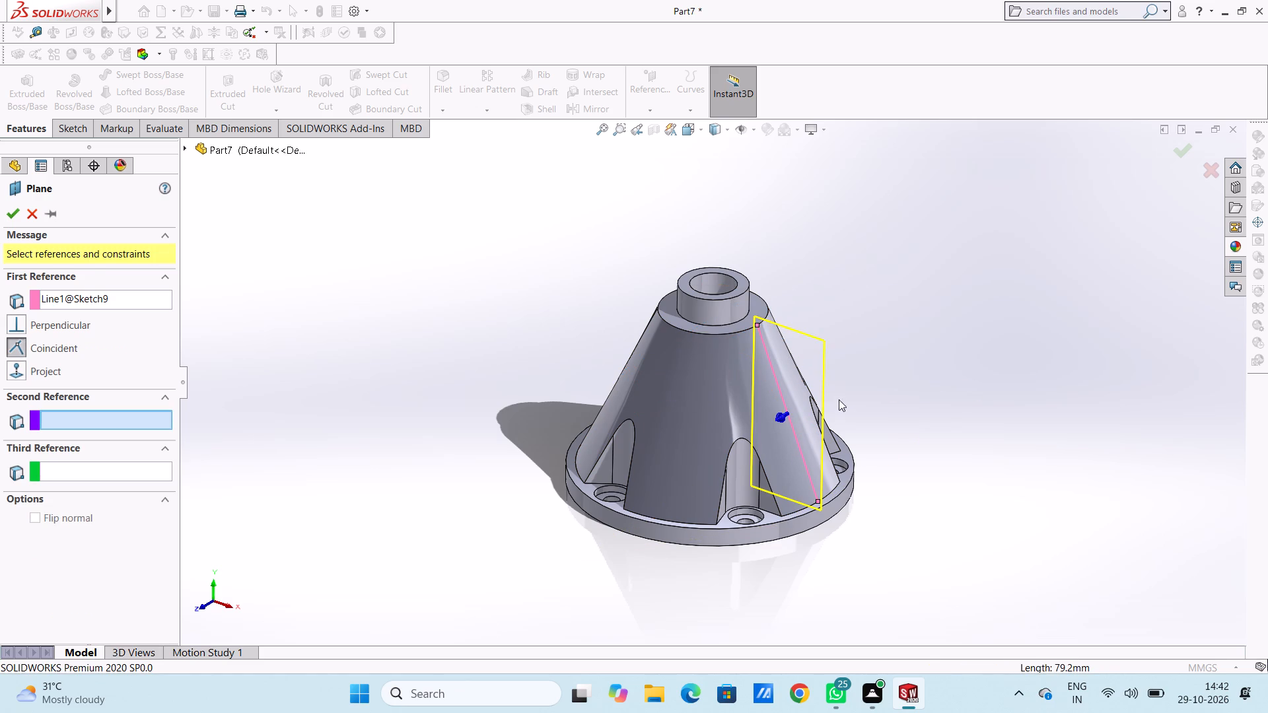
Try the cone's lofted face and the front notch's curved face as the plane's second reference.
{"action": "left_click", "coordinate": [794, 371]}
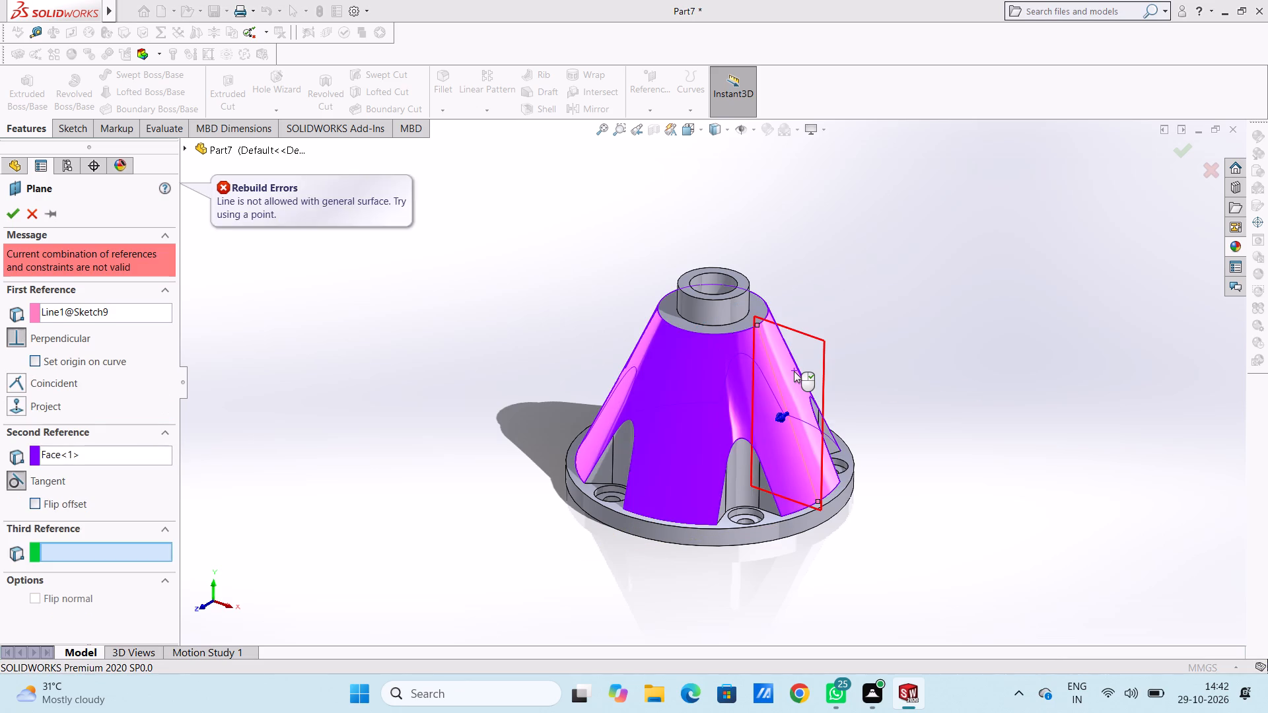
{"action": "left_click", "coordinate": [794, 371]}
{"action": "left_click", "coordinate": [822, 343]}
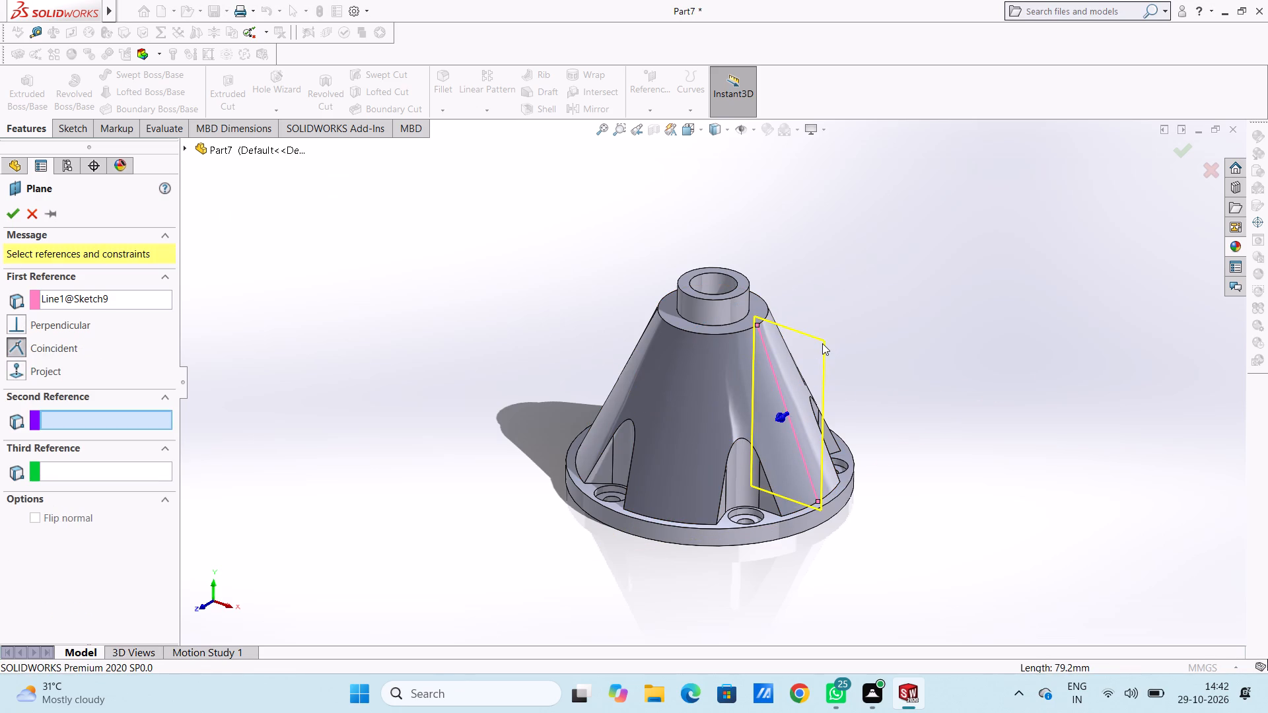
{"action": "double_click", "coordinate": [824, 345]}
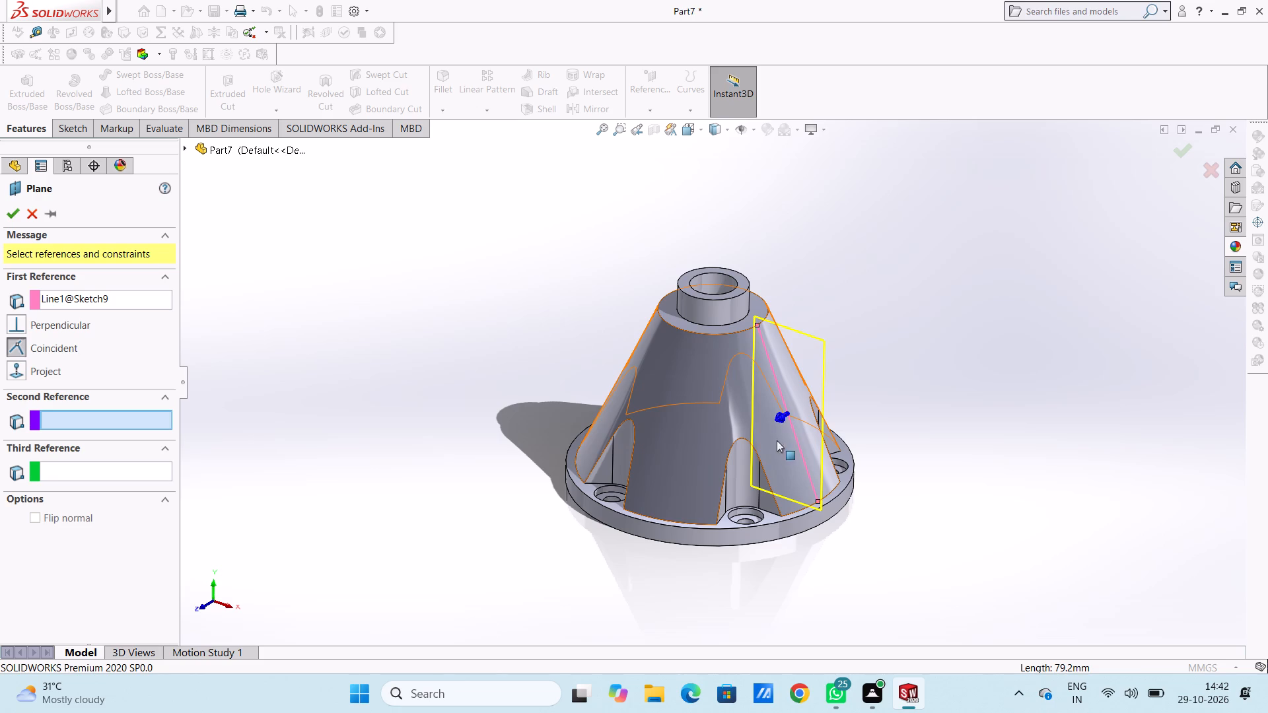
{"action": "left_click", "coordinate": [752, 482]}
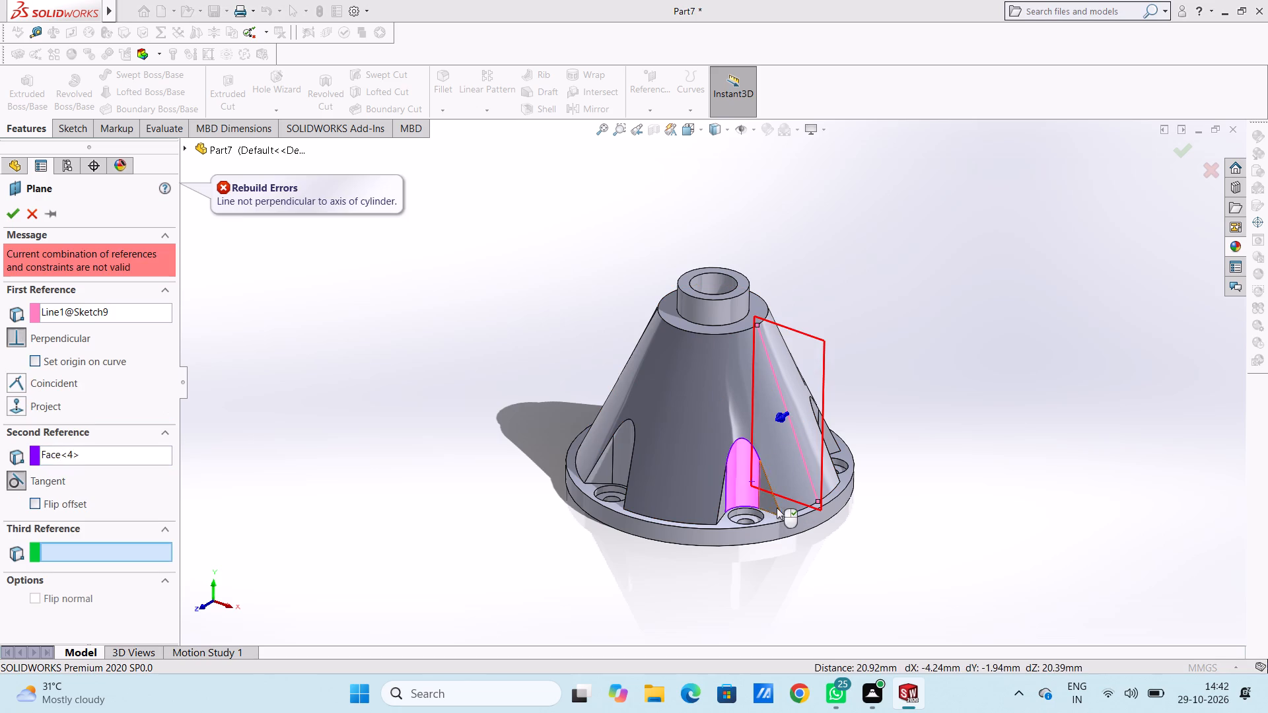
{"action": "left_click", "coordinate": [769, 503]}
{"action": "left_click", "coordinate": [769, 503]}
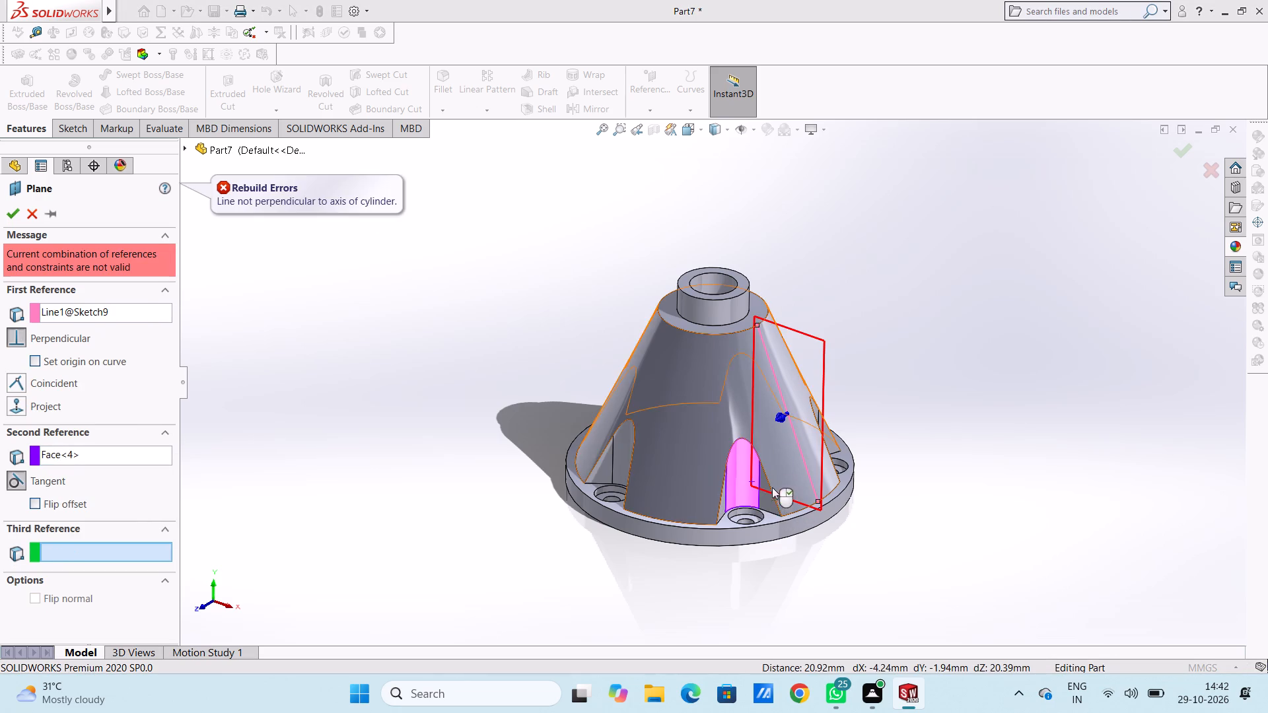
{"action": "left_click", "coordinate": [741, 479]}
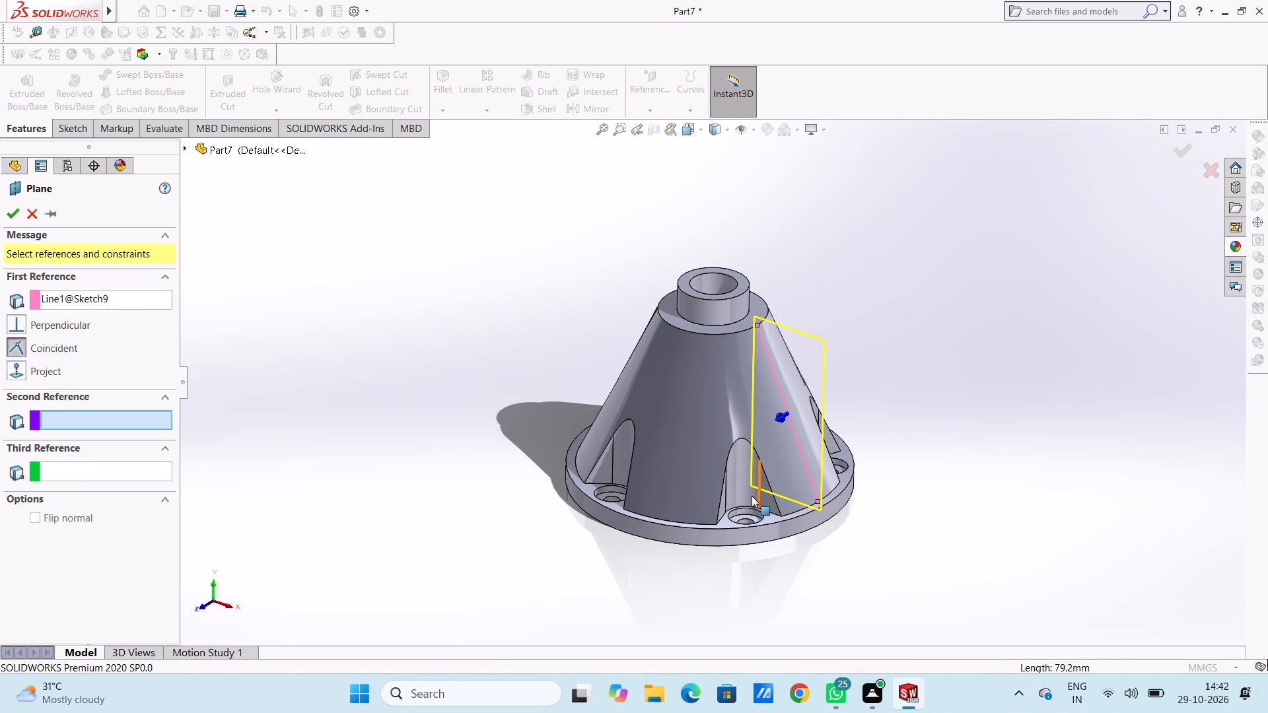
Set the front notch's flat side face as a perpendicular second reference and inspect the previewed plane from several angles.
{"action": "left_click", "coordinate": [724, 502]}
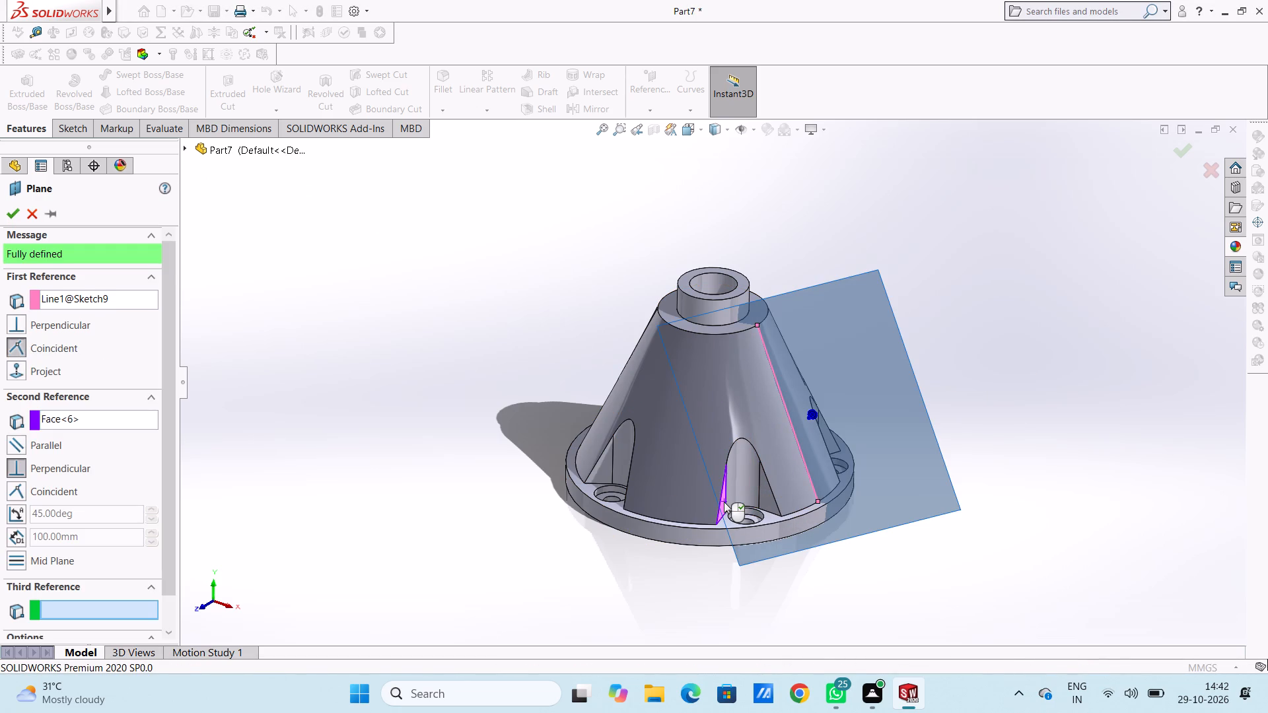
{"action": "middle_click_drag", "start_coordinate": [1063, 384], "coordinate": [1140, 381]}
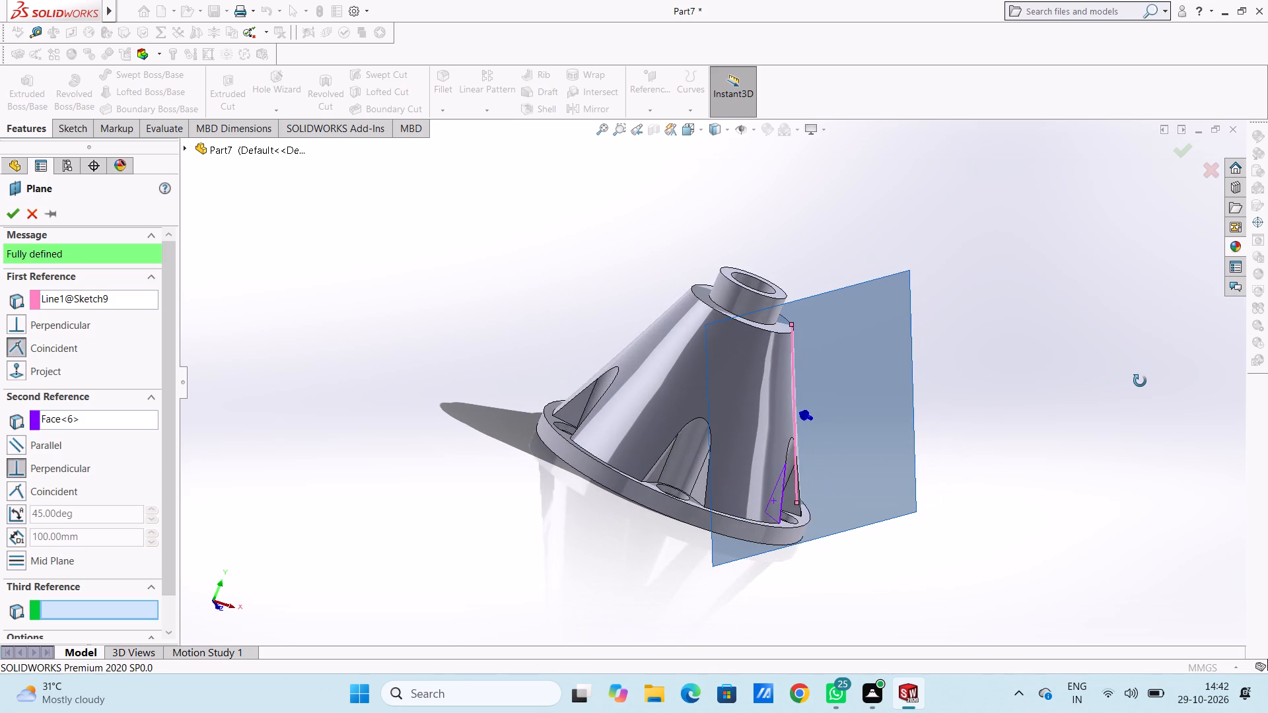
{"action": "middle_click_drag", "start_coordinate": [1140, 381], "coordinate": [995, 463]}
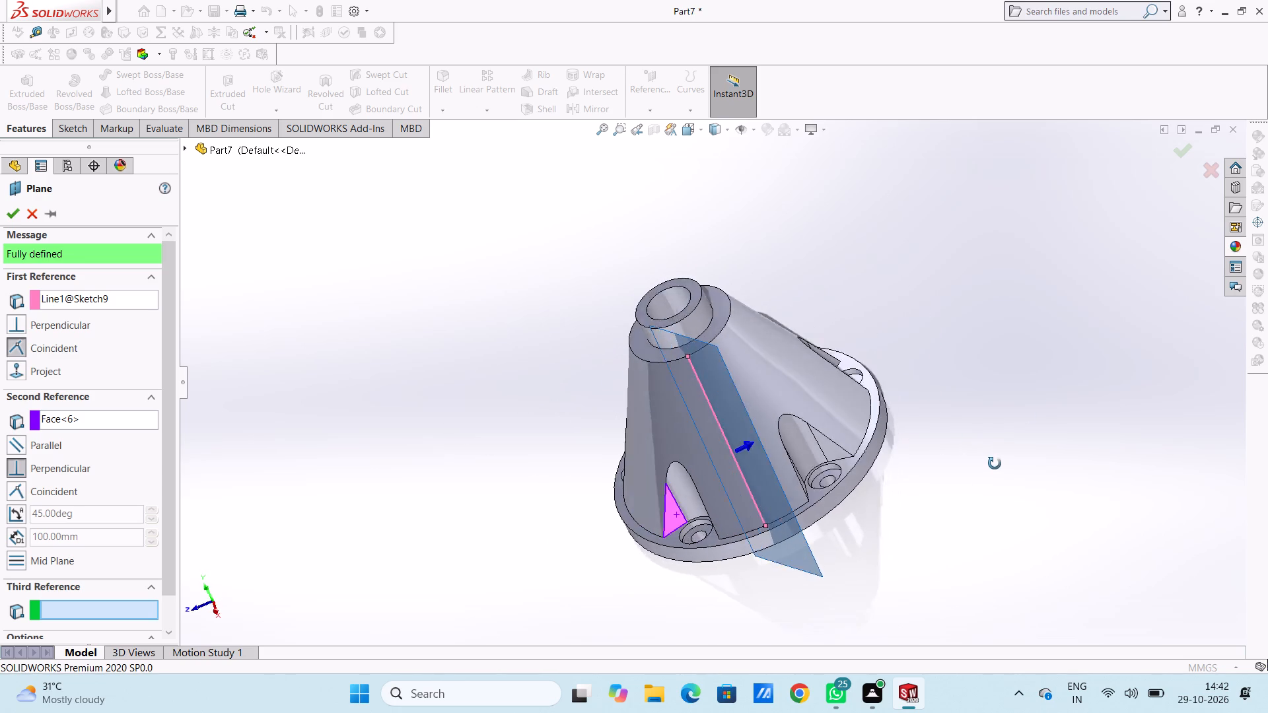
{"action": "middle_click_drag", "start_coordinate": [995, 463], "coordinate": [1015, 440]}
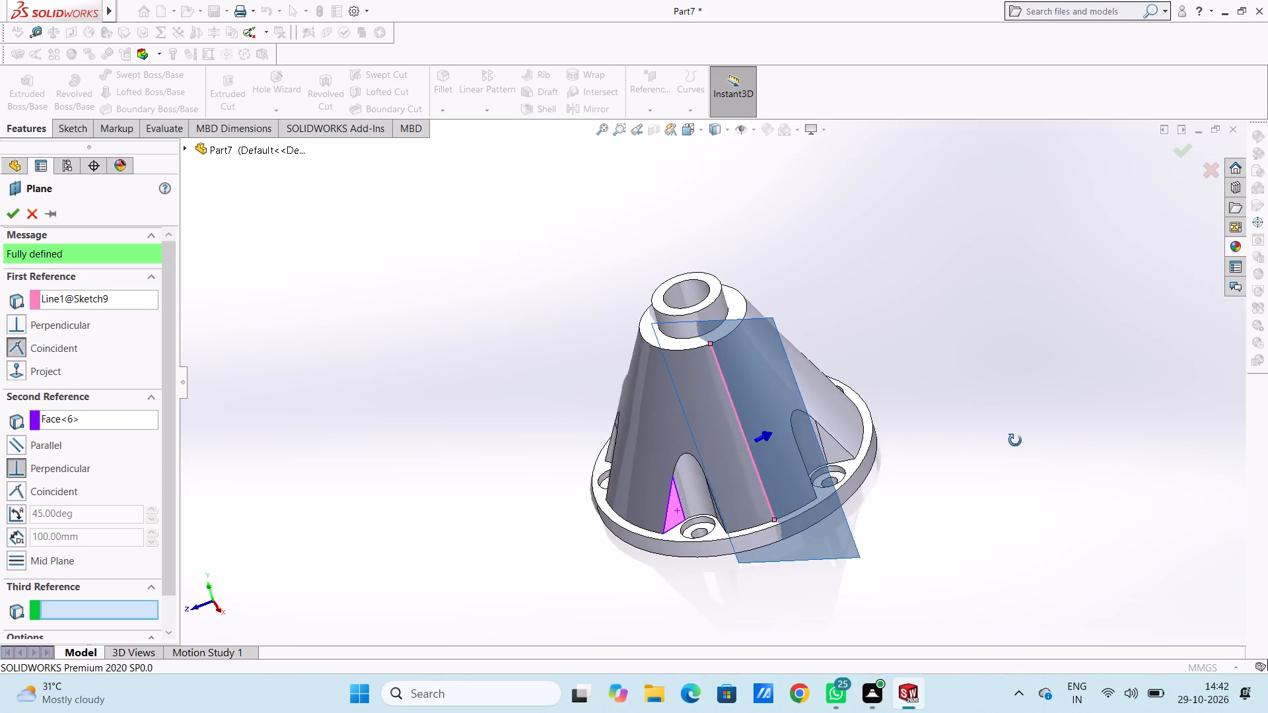
{"action": "middle_click_drag", "start_coordinate": [1015, 440], "coordinate": [1022, 440]}
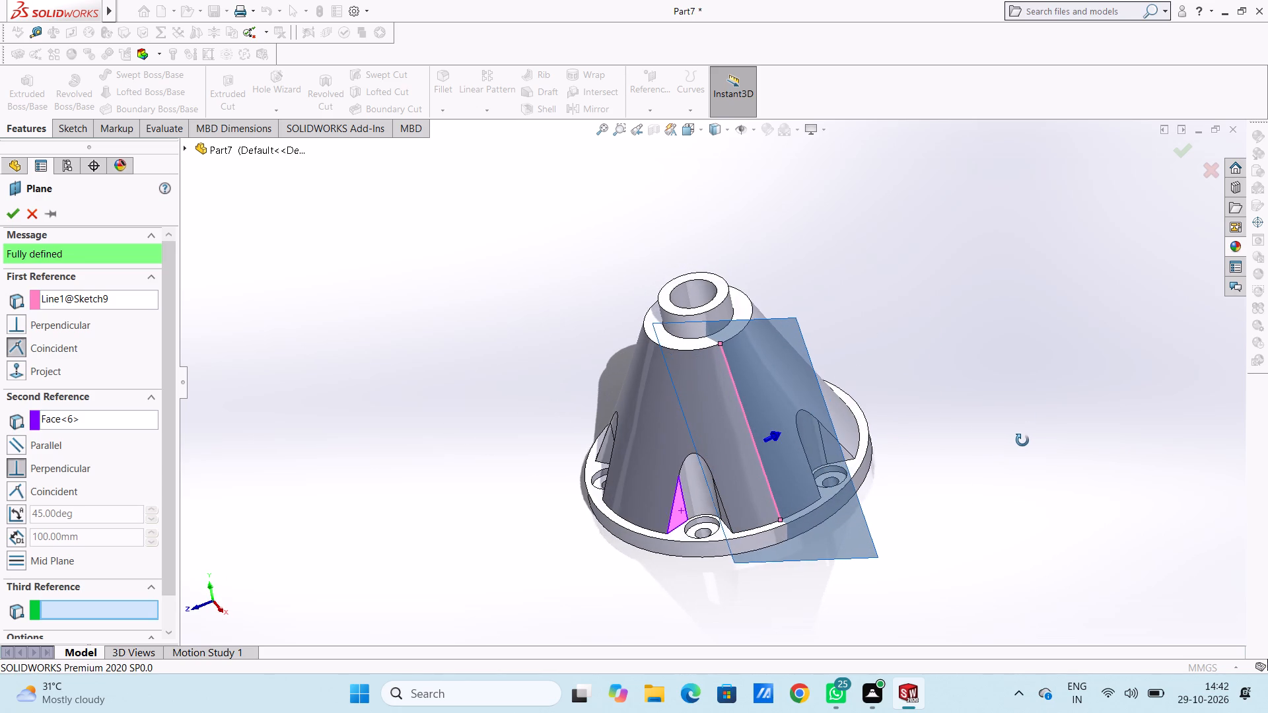
{"action": "middle_click_drag", "start_coordinate": [1022, 440], "coordinate": [1024, 409]}
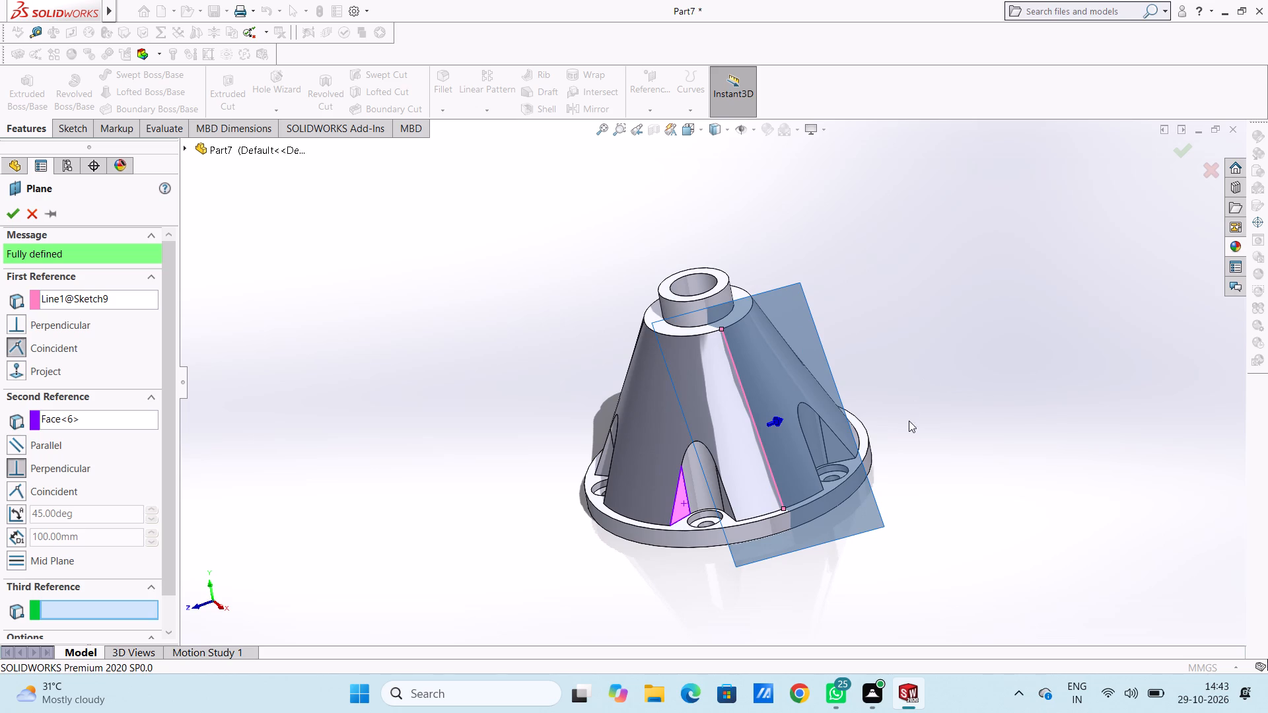
{"action": "middle_click_drag", "start_coordinate": [909, 421], "coordinate": [968, 338]}
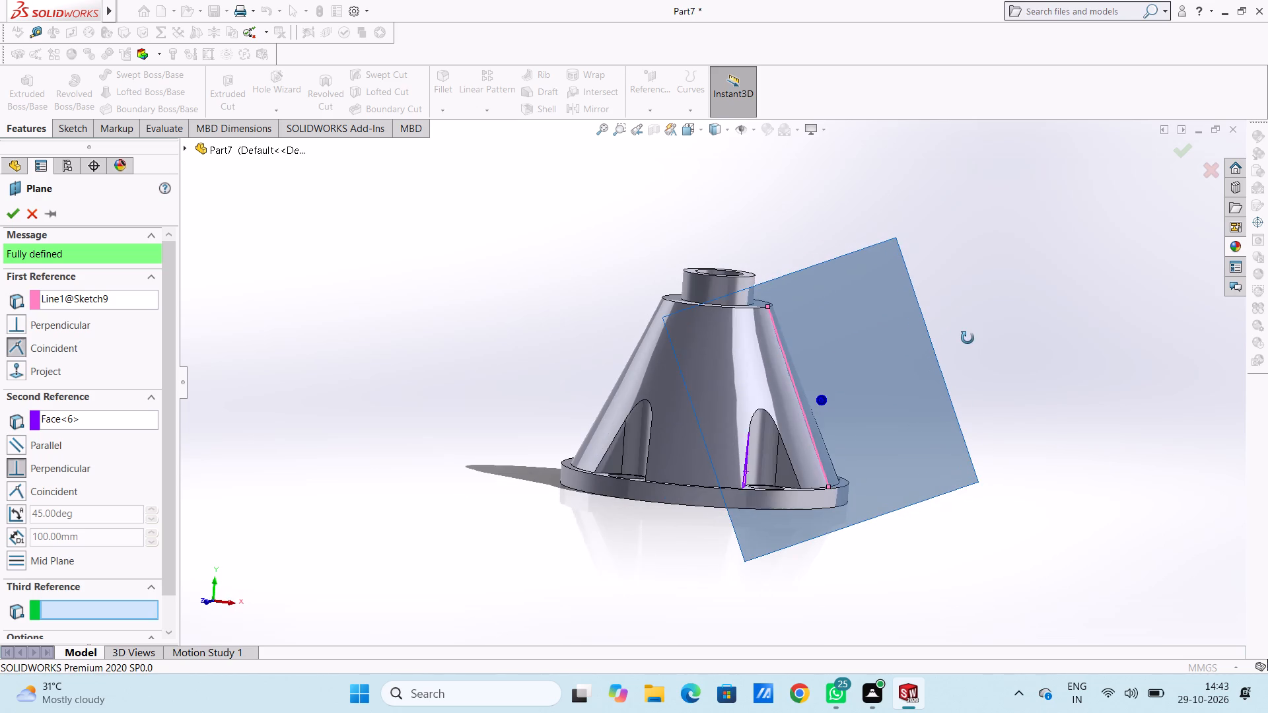
{"action": "middle_click_drag", "start_coordinate": [968, 338], "coordinate": [914, 421]}
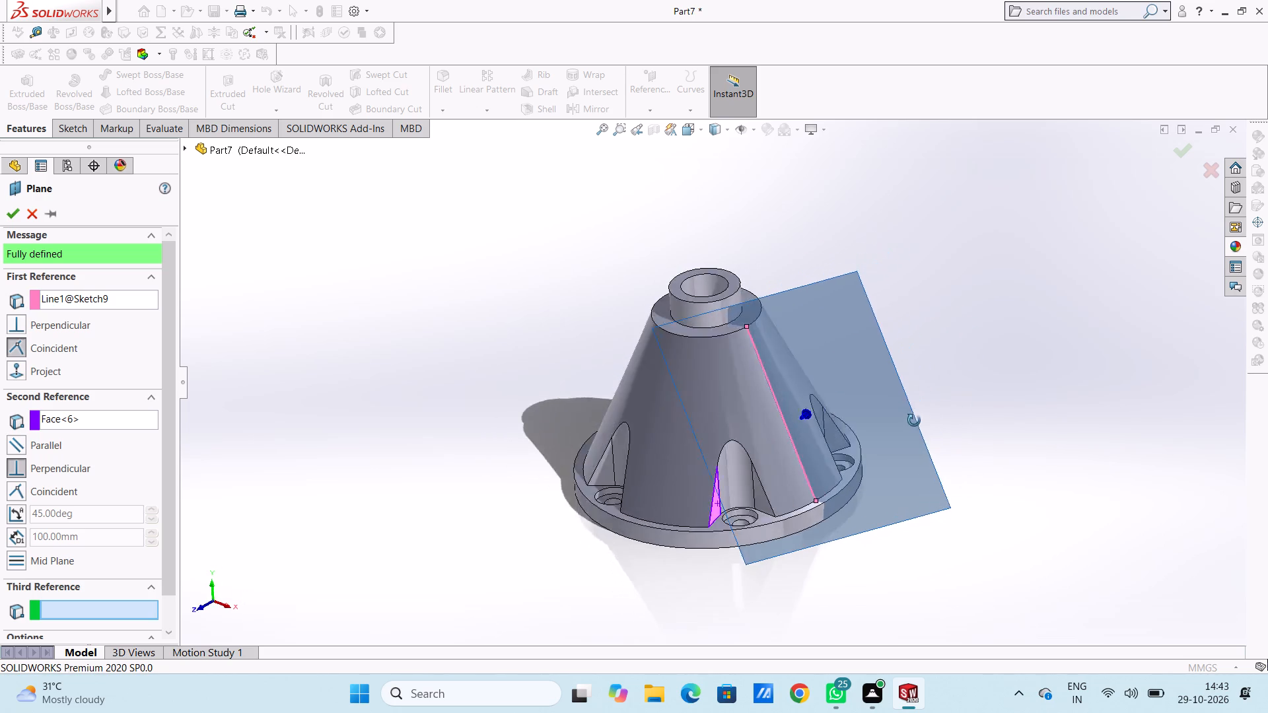
{"action": "middle_click_drag", "start_coordinate": [914, 421], "coordinate": [915, 428]}
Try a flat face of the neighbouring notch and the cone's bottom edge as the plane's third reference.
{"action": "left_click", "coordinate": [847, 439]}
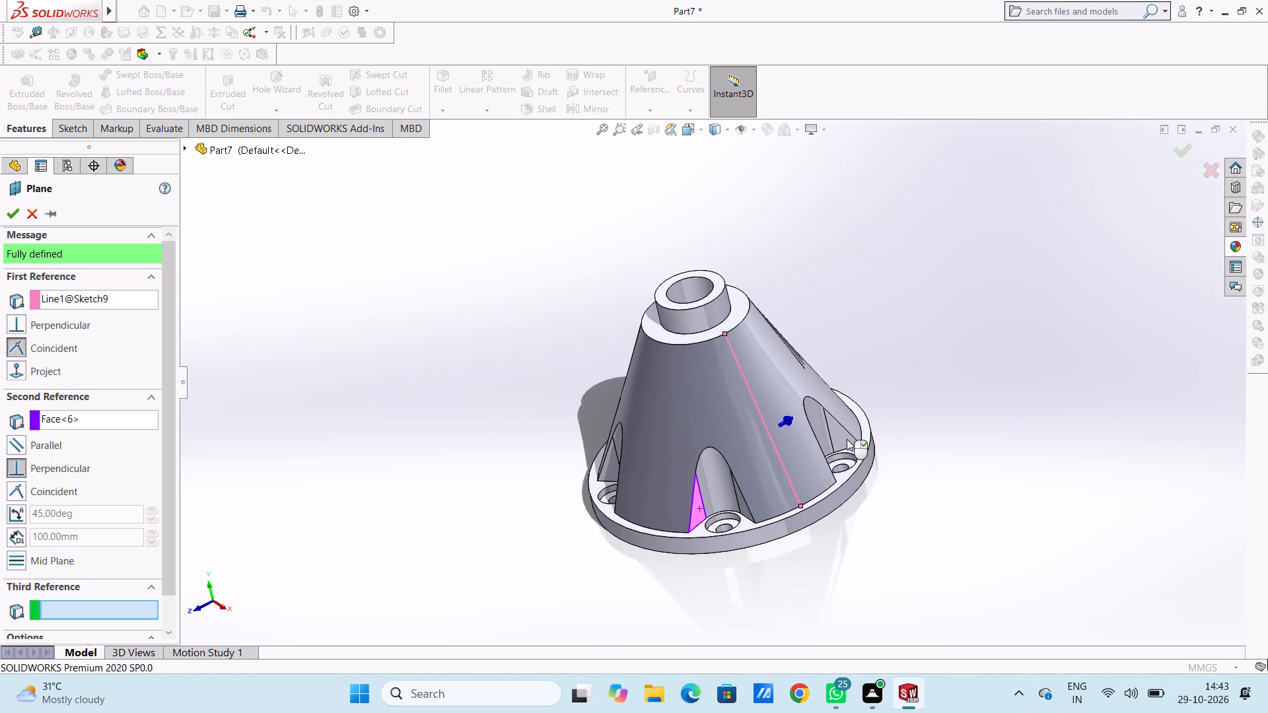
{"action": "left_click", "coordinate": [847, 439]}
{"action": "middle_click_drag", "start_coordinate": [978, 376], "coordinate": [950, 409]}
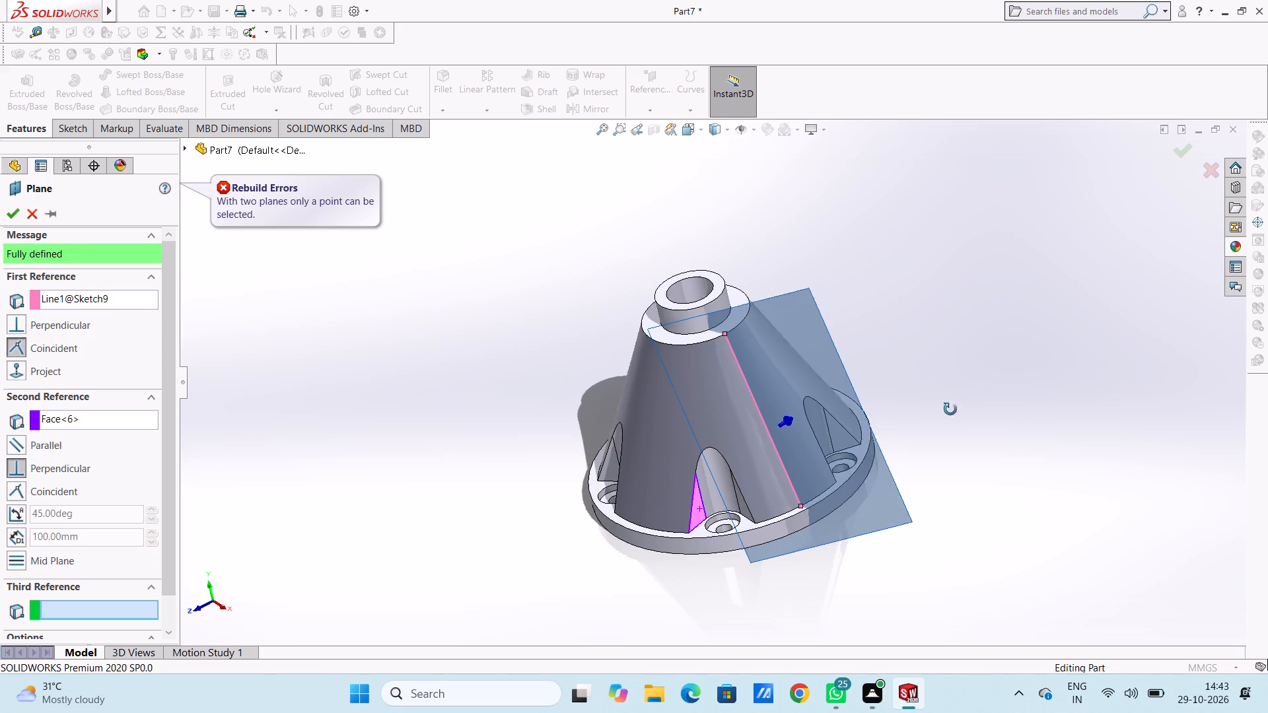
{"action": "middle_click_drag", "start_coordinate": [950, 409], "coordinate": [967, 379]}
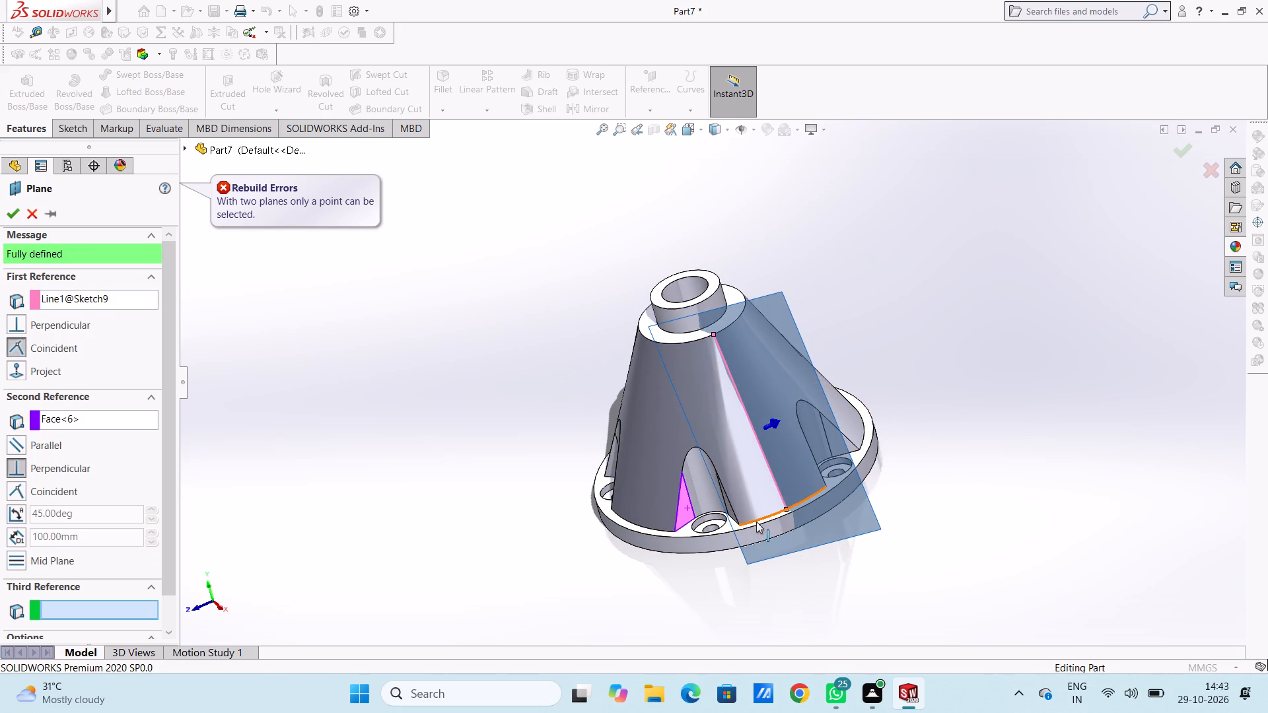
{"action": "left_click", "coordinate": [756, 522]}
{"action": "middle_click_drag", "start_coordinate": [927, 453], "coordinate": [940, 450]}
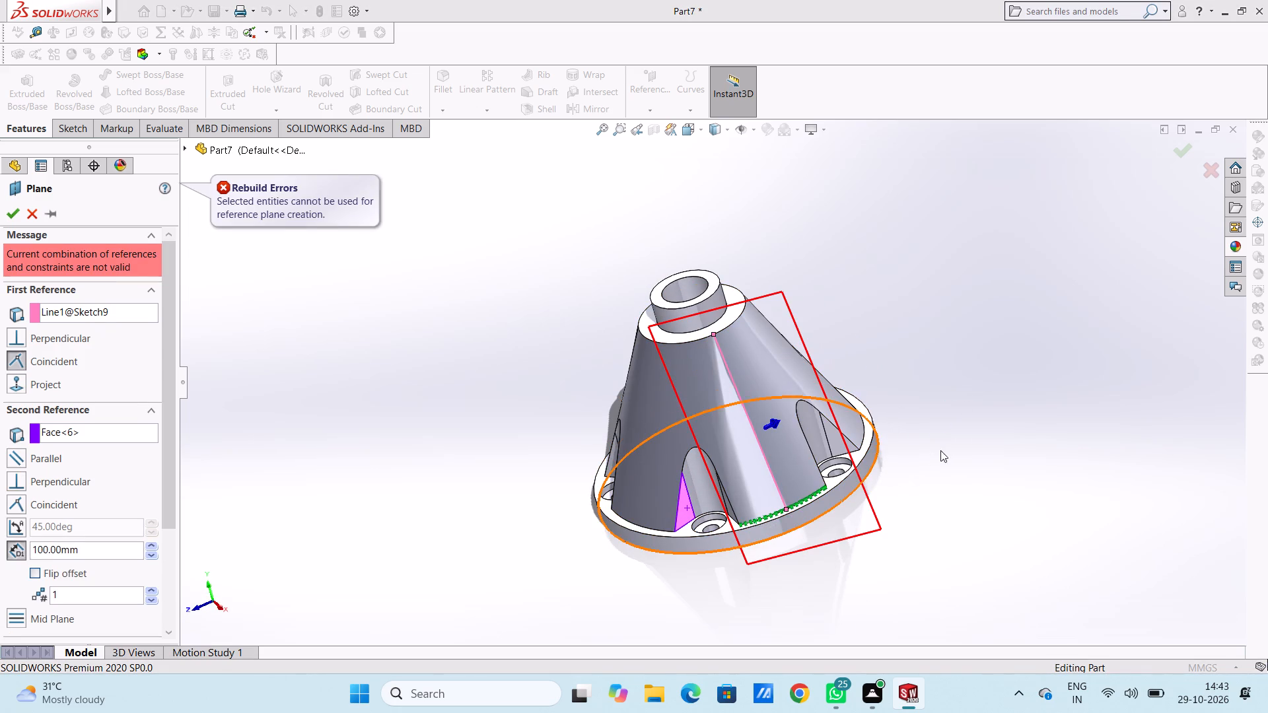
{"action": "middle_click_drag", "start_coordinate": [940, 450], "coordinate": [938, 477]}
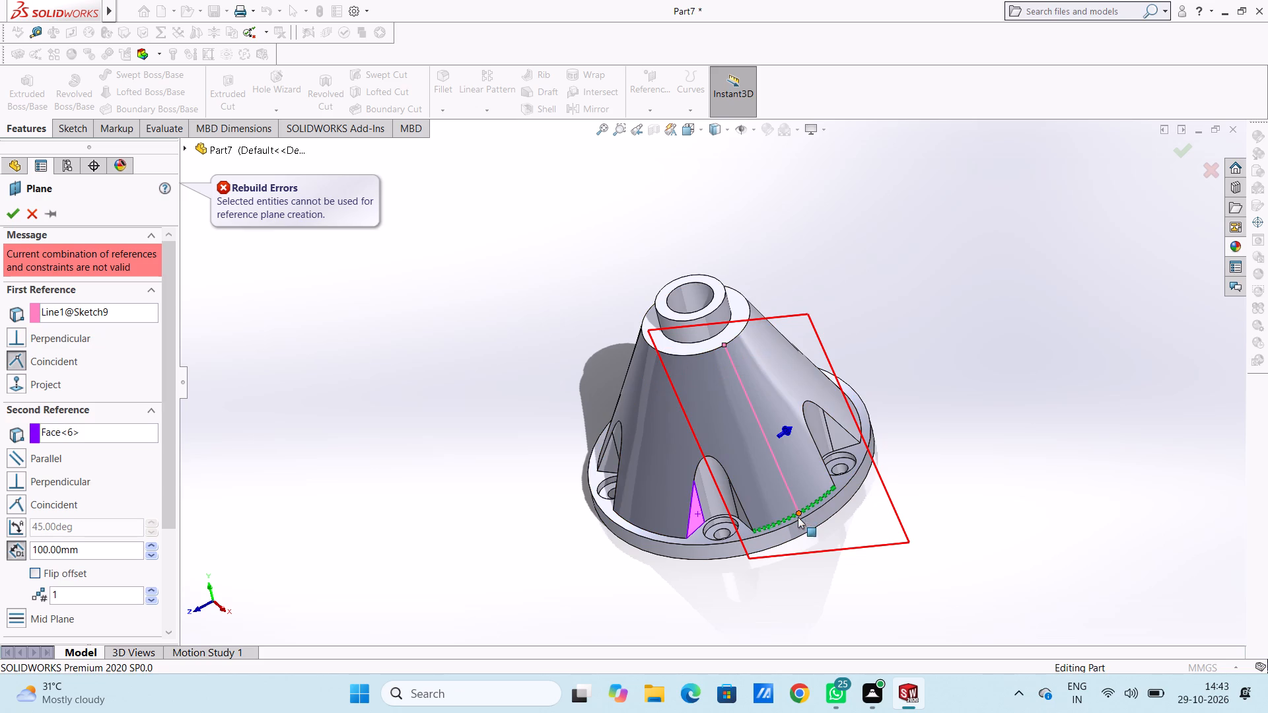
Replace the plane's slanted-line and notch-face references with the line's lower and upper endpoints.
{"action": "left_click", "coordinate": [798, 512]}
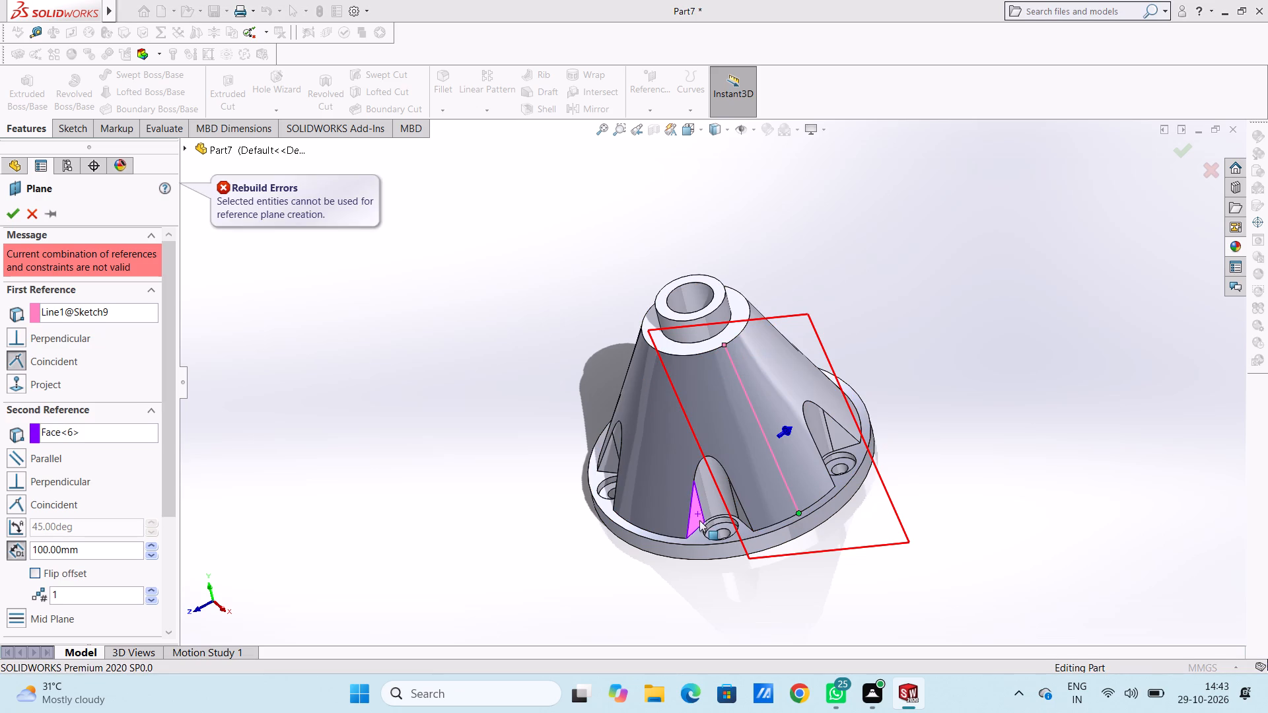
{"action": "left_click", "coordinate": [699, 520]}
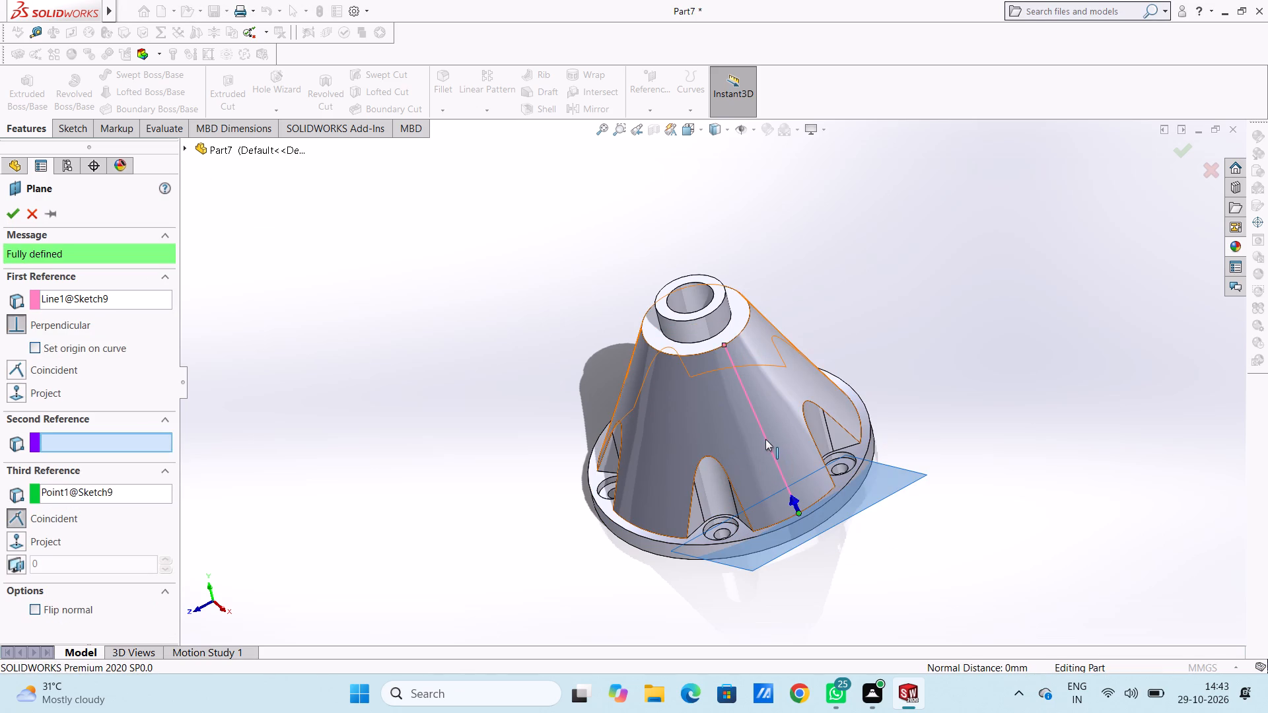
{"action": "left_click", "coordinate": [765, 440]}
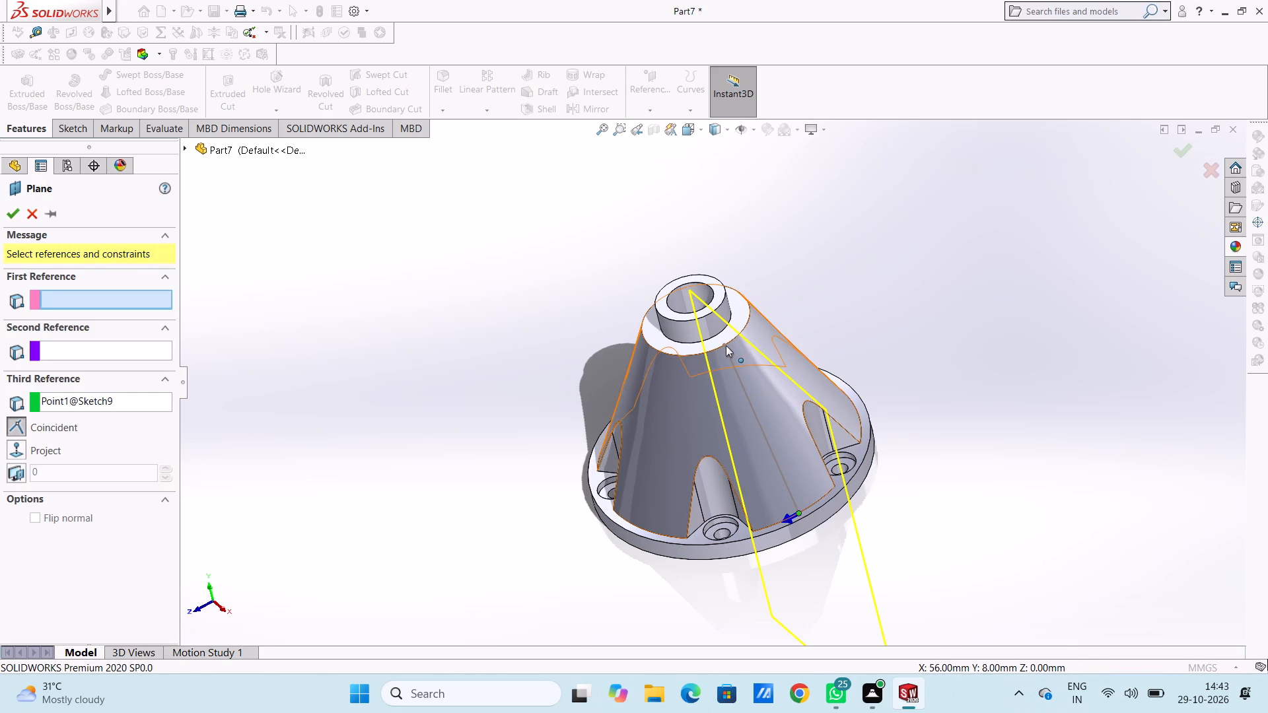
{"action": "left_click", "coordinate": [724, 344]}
Examine the two-point plane preview beside the cone's slanted side from several angles.
{"action": "middle_click_drag", "start_coordinate": [943, 375], "coordinate": [964, 293]}
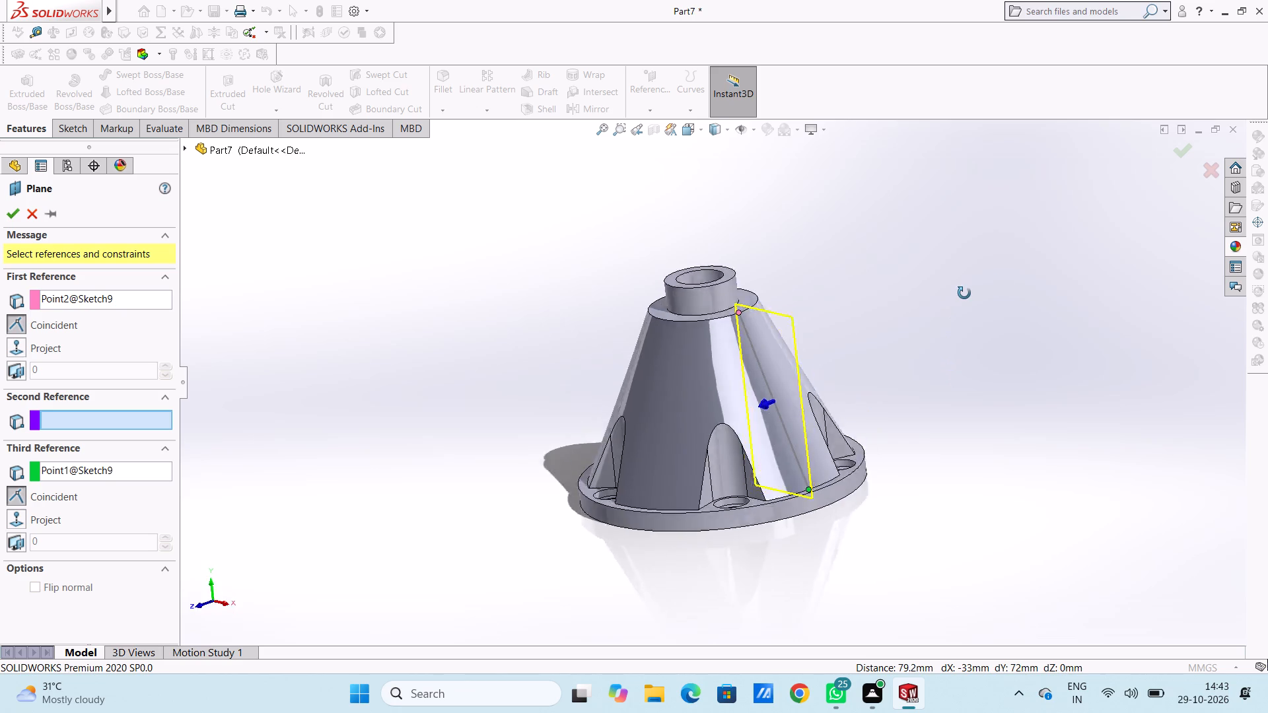
{"action": "middle_click_drag", "start_coordinate": [964, 293], "coordinate": [1017, 339]}
{"action": "scroll", "coordinate": [919, 407], "scroll_direction": "up", "scroll_amount": 1}
{"action": "middle_click_drag", "start_coordinate": [879, 438], "coordinate": [856, 335]}
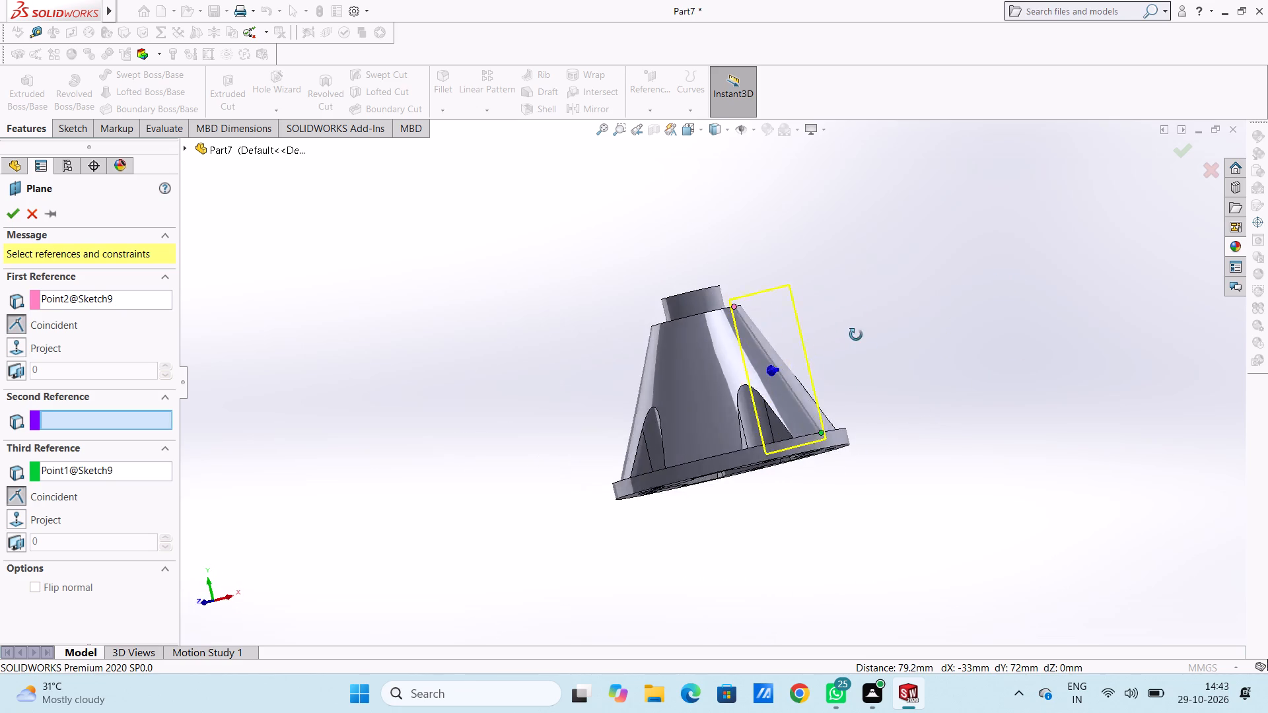
{"action": "middle_click_drag", "start_coordinate": [856, 335], "coordinate": [843, 468]}
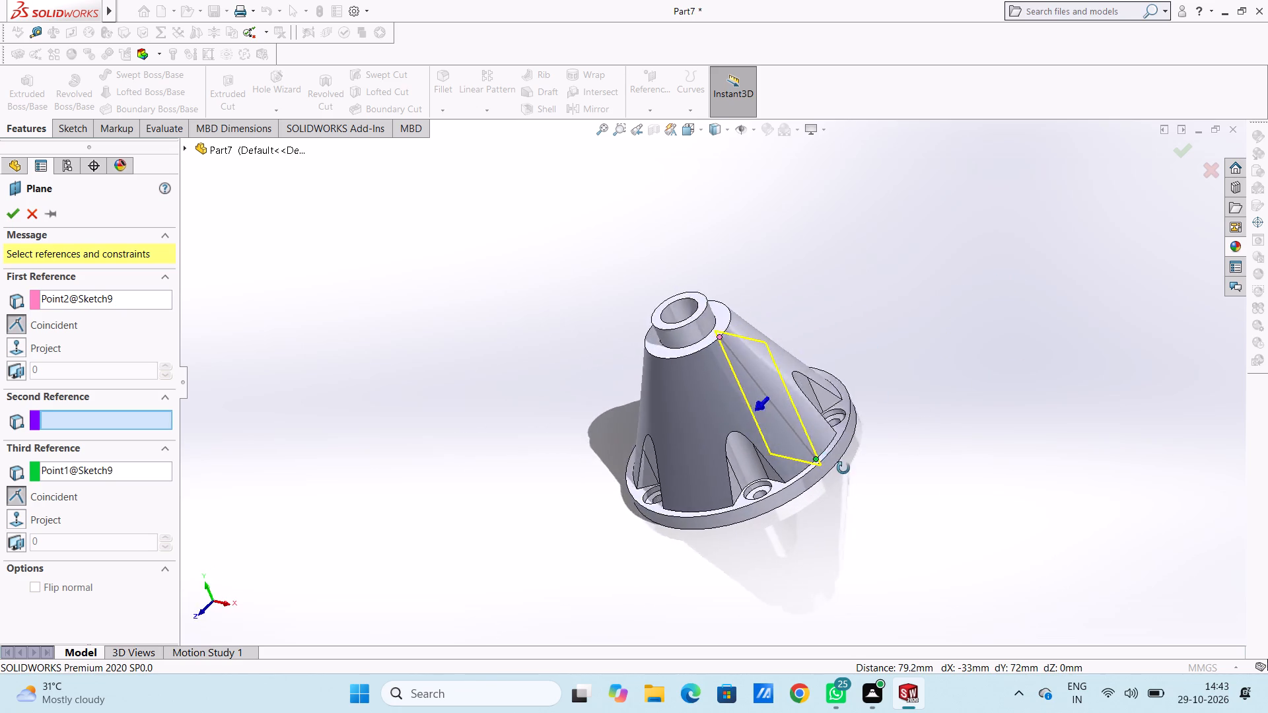
{"action": "middle_click_drag", "start_coordinate": [843, 468], "coordinate": [852, 497]}
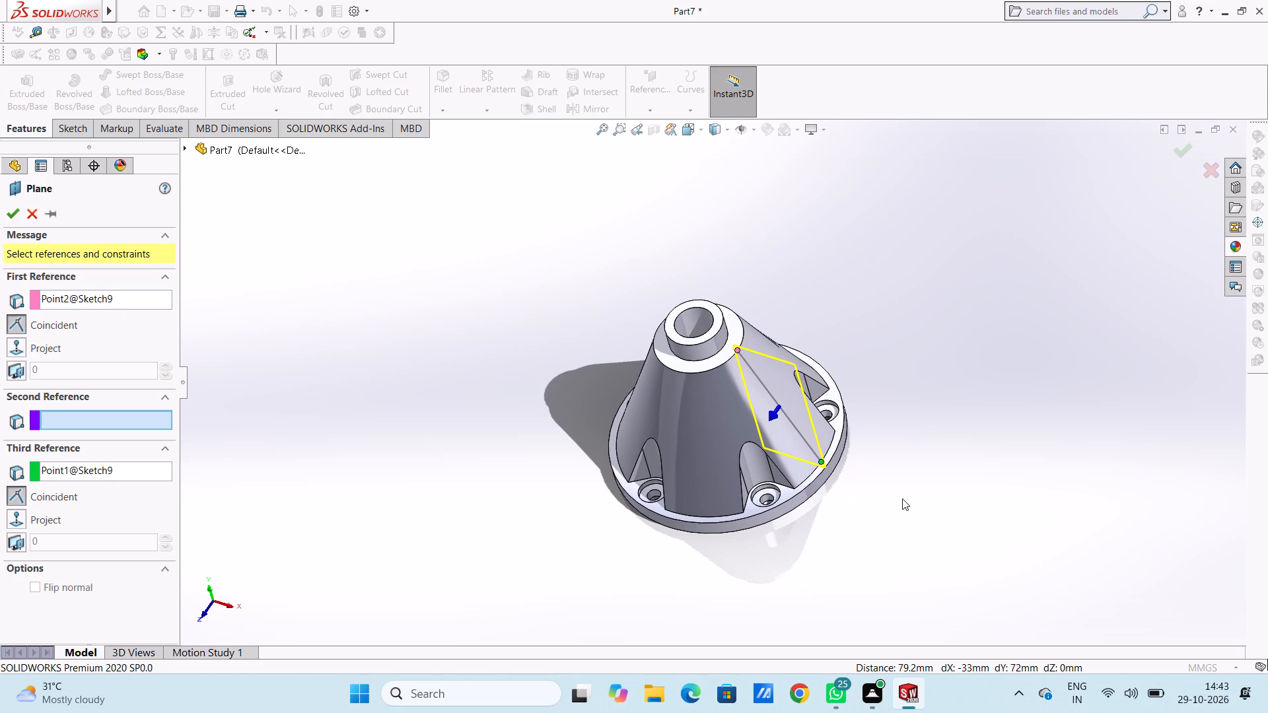
{"action": "middle_click_drag", "start_coordinate": [767, 500], "coordinate": [742, 463]}
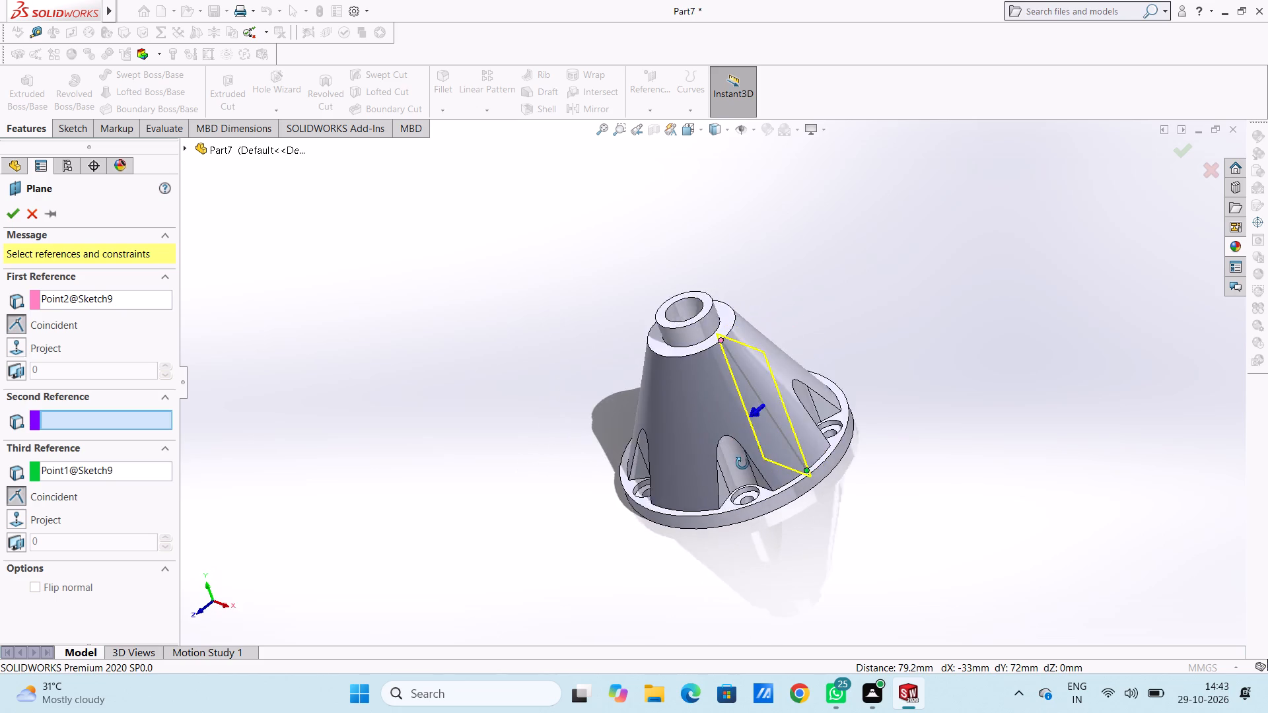
{"action": "middle_click_drag", "start_coordinate": [742, 463], "coordinate": [739, 460]}
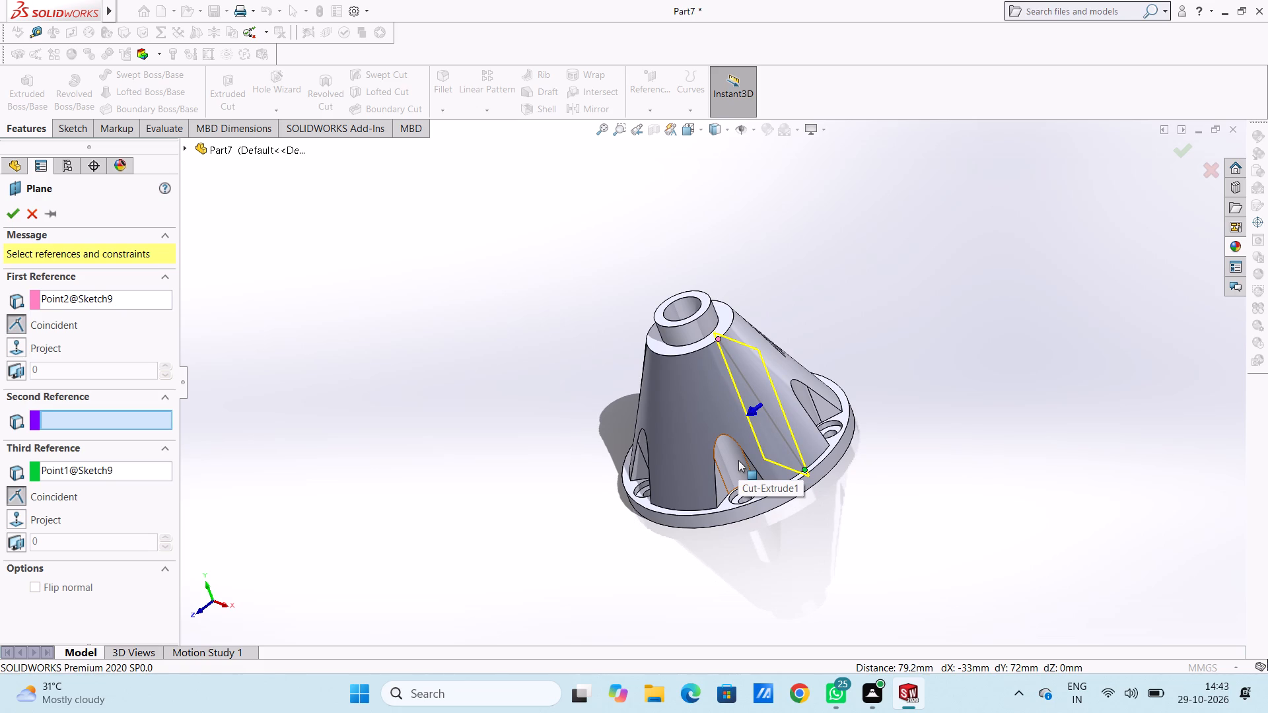
{"action": "middle_click_drag", "start_coordinate": [932, 509], "coordinate": [931, 489]}
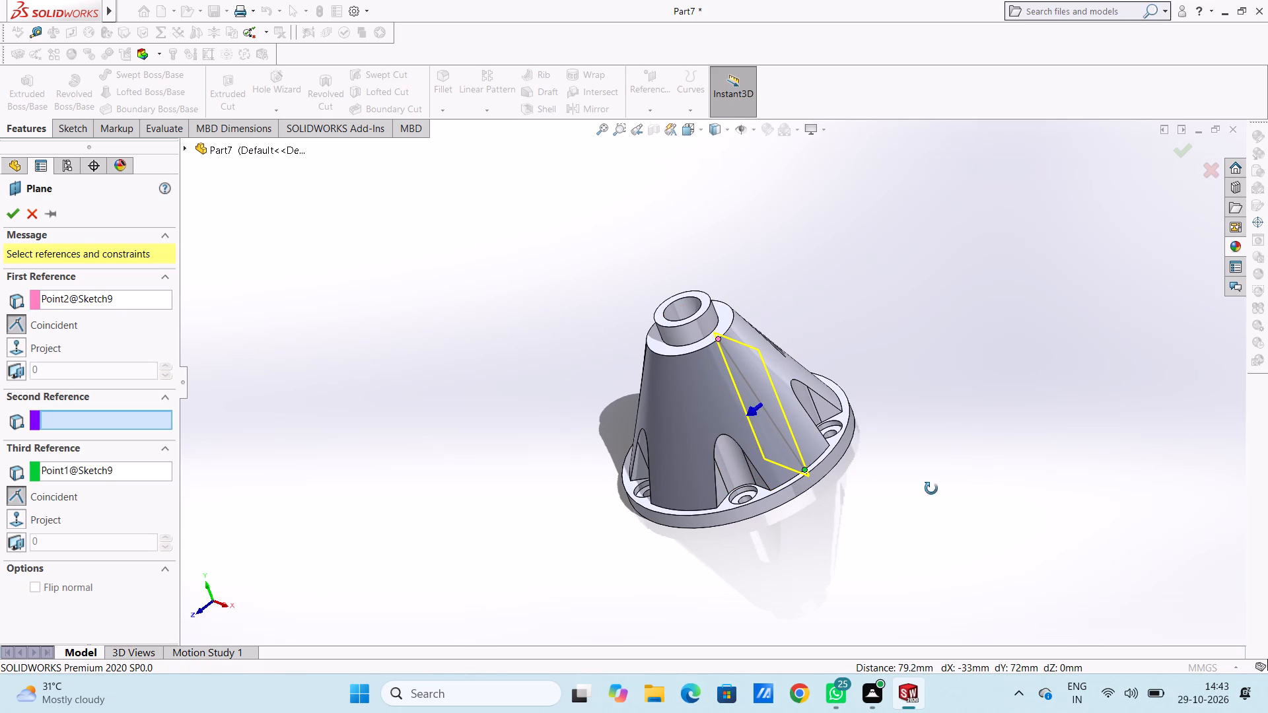
{"action": "middle_click_drag", "start_coordinate": [931, 489], "coordinate": [964, 358]}
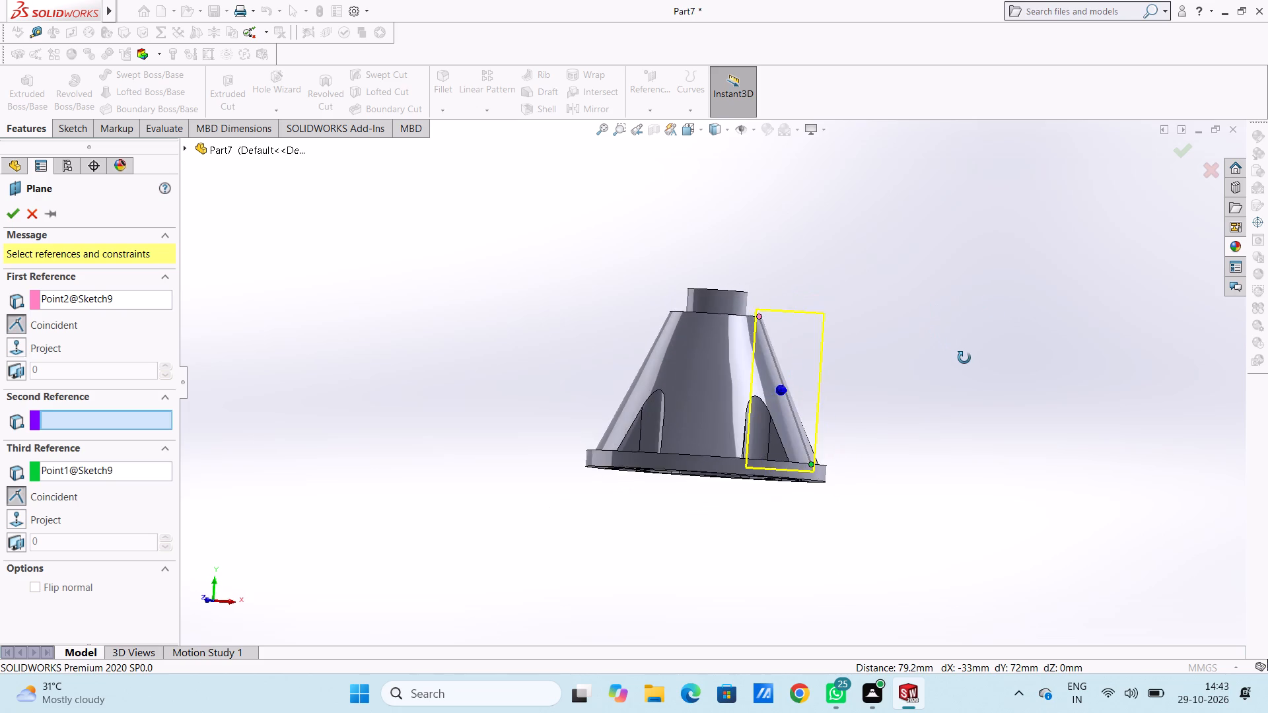
{"action": "middle_click_drag", "start_coordinate": [964, 358], "coordinate": [977, 397]}
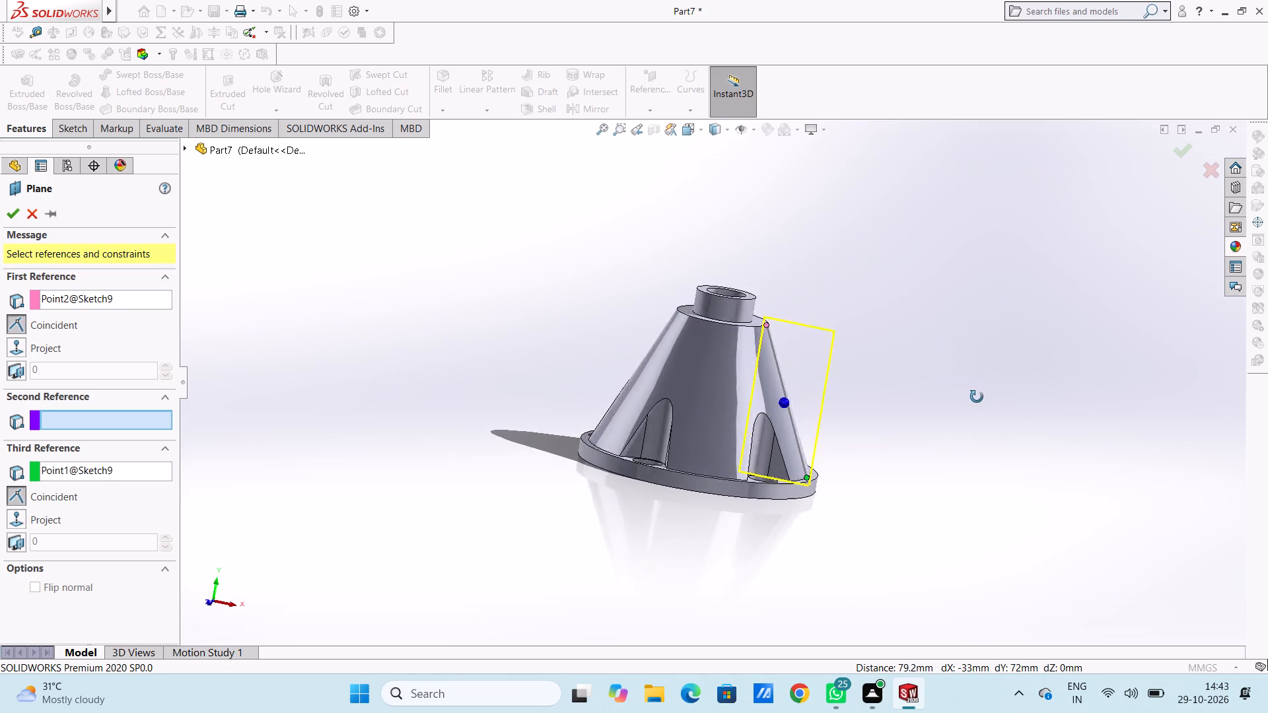
{"action": "middle_click_drag", "start_coordinate": [977, 397], "coordinate": [973, 380]}
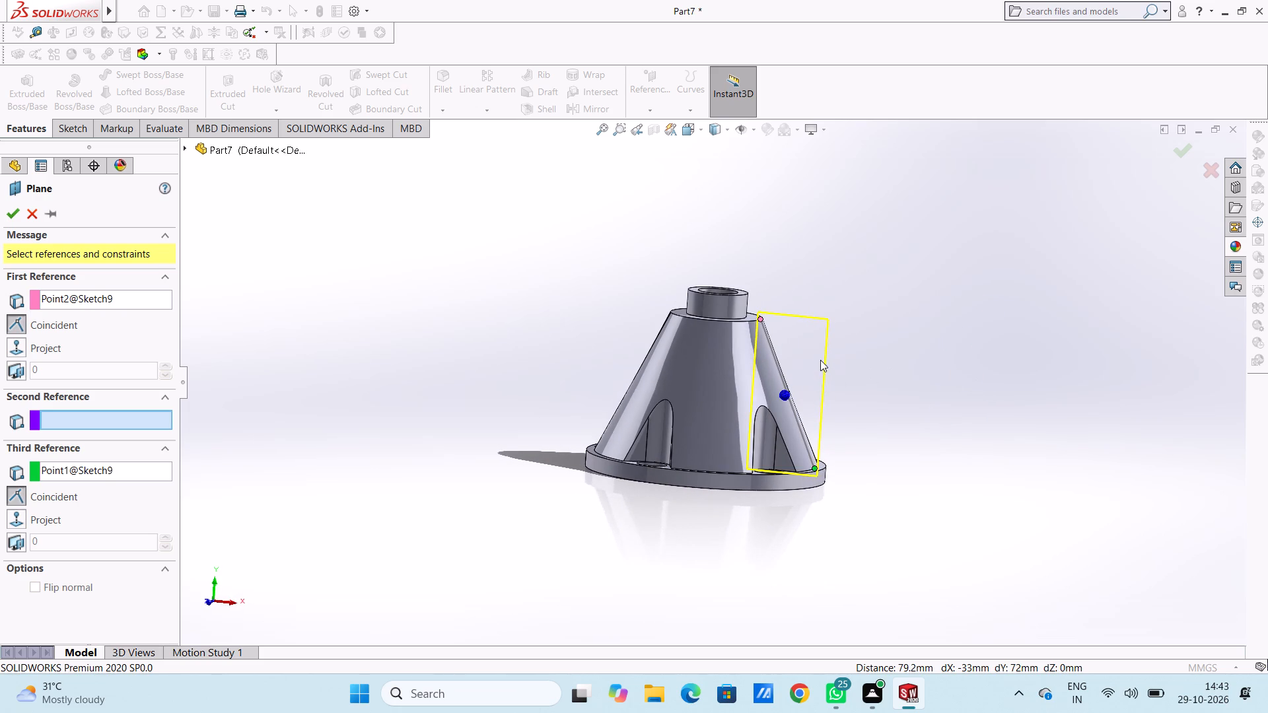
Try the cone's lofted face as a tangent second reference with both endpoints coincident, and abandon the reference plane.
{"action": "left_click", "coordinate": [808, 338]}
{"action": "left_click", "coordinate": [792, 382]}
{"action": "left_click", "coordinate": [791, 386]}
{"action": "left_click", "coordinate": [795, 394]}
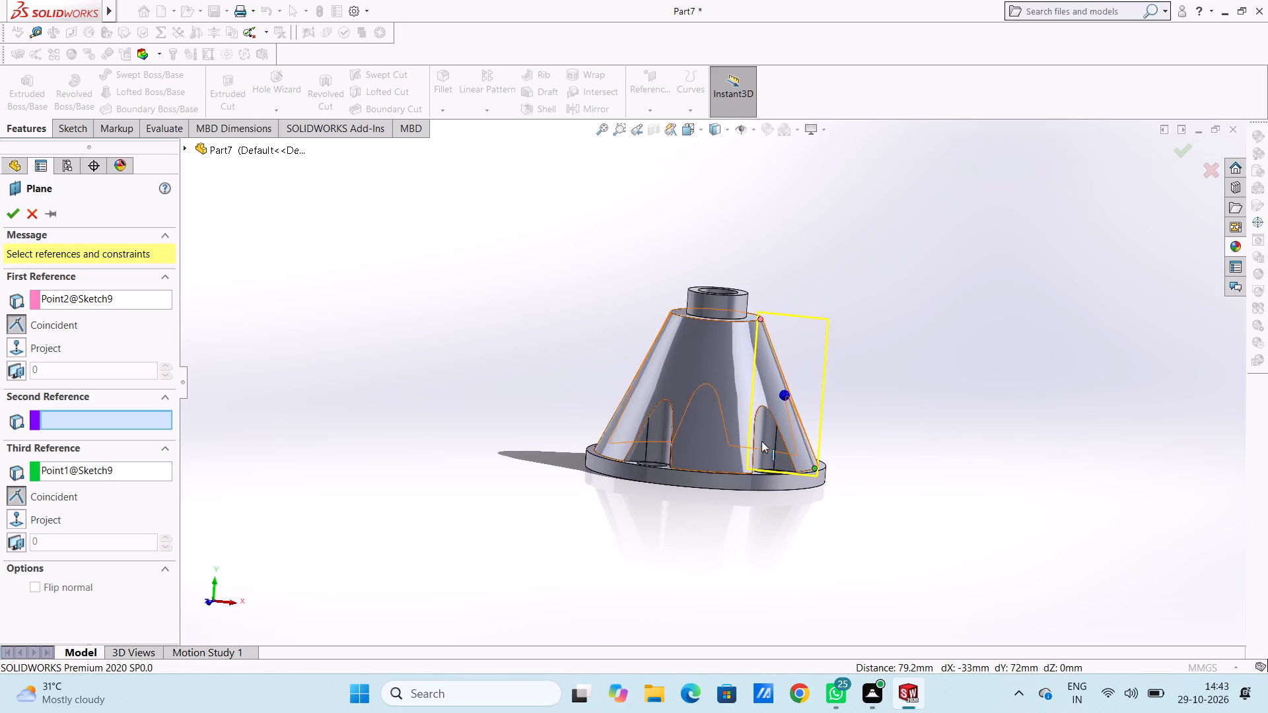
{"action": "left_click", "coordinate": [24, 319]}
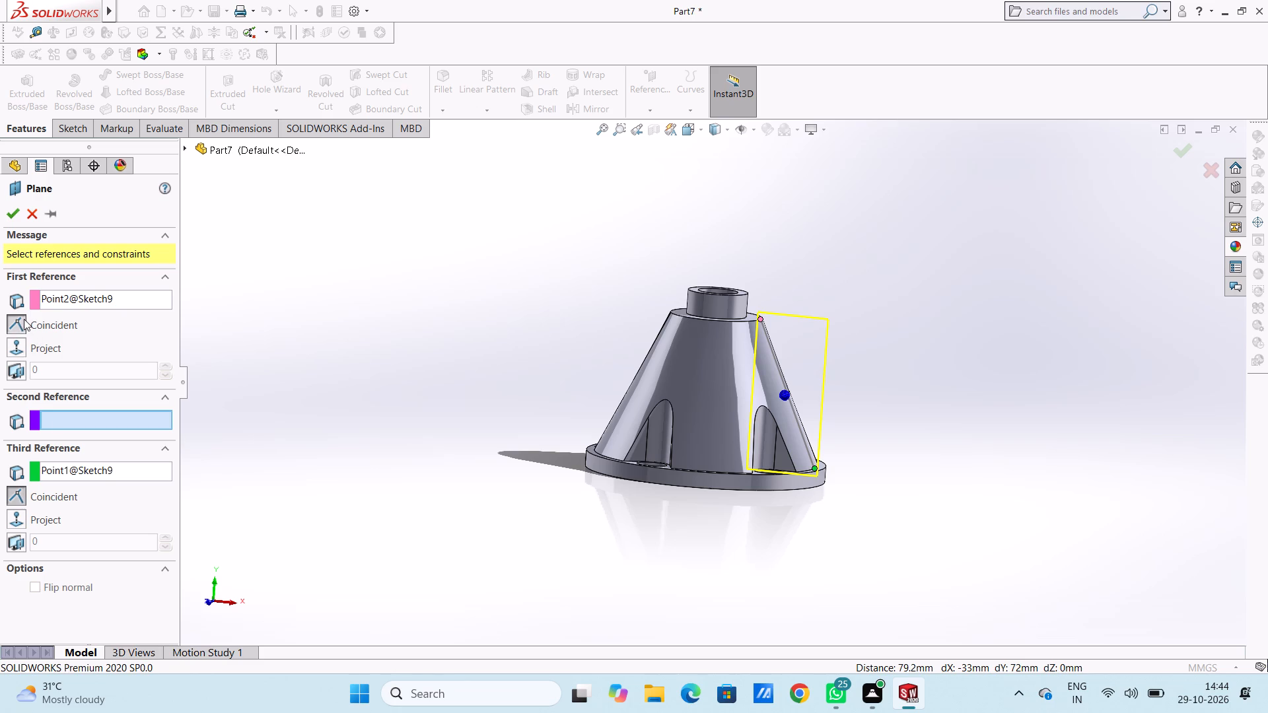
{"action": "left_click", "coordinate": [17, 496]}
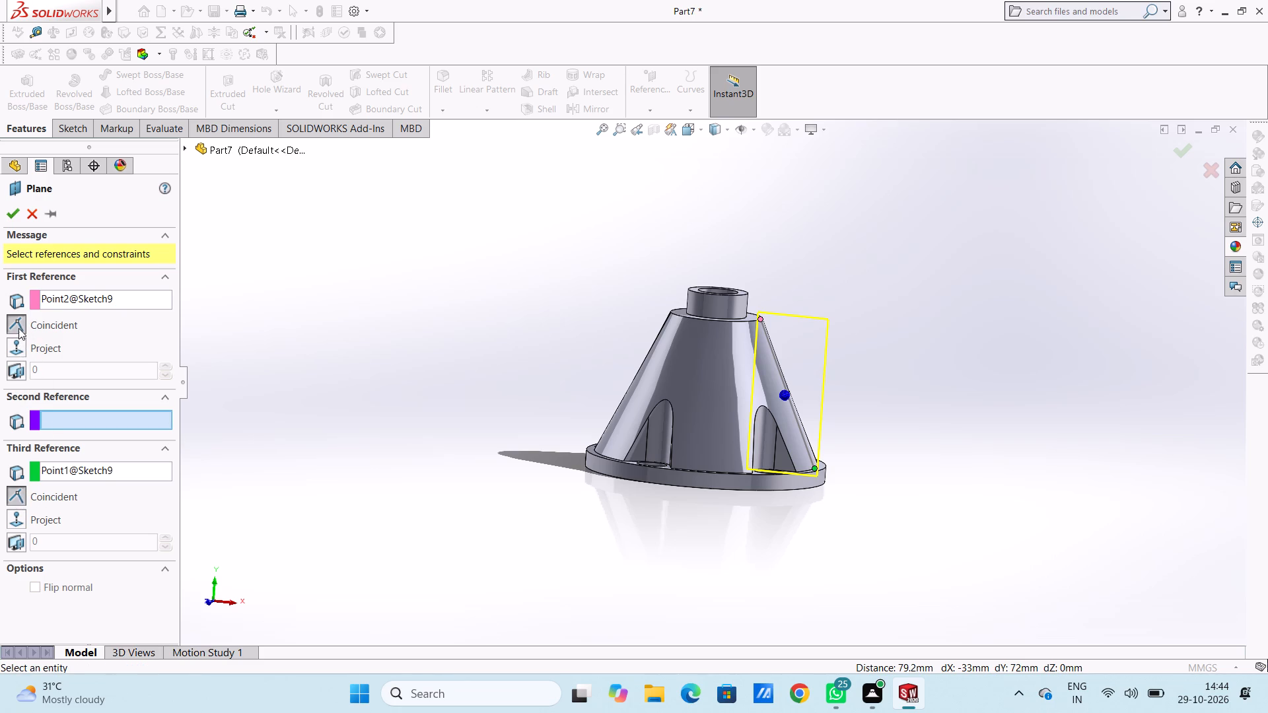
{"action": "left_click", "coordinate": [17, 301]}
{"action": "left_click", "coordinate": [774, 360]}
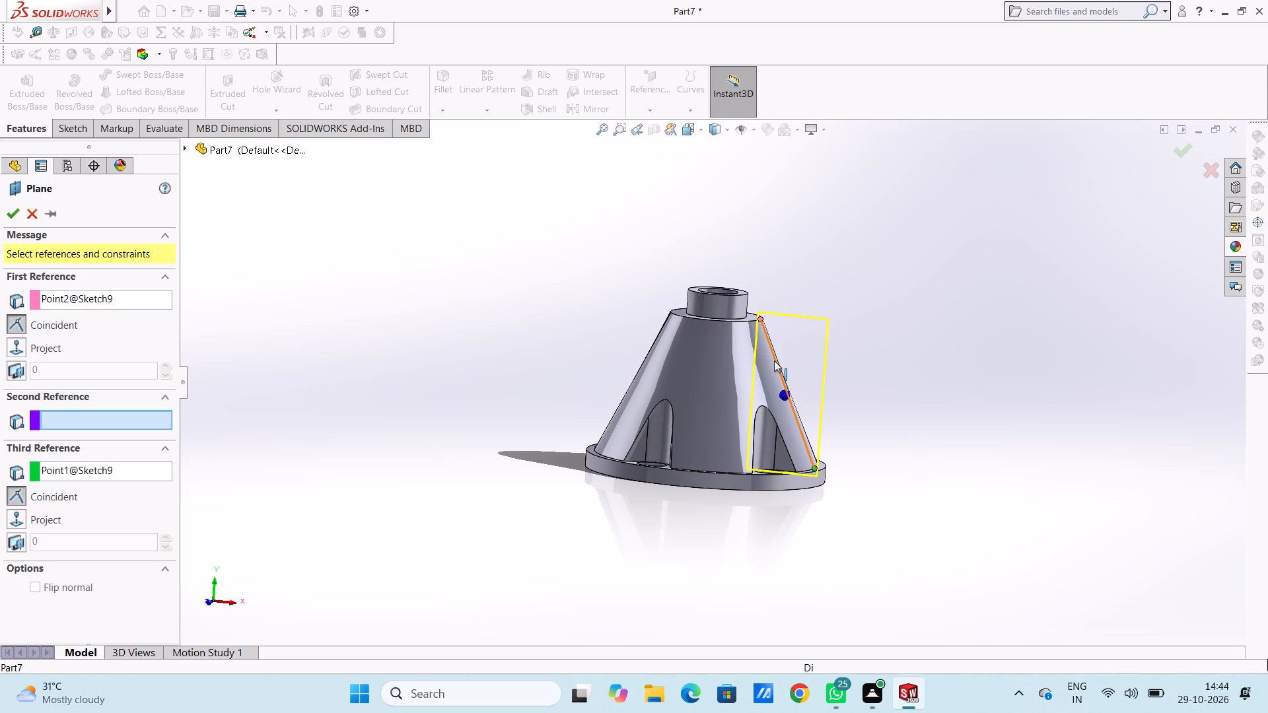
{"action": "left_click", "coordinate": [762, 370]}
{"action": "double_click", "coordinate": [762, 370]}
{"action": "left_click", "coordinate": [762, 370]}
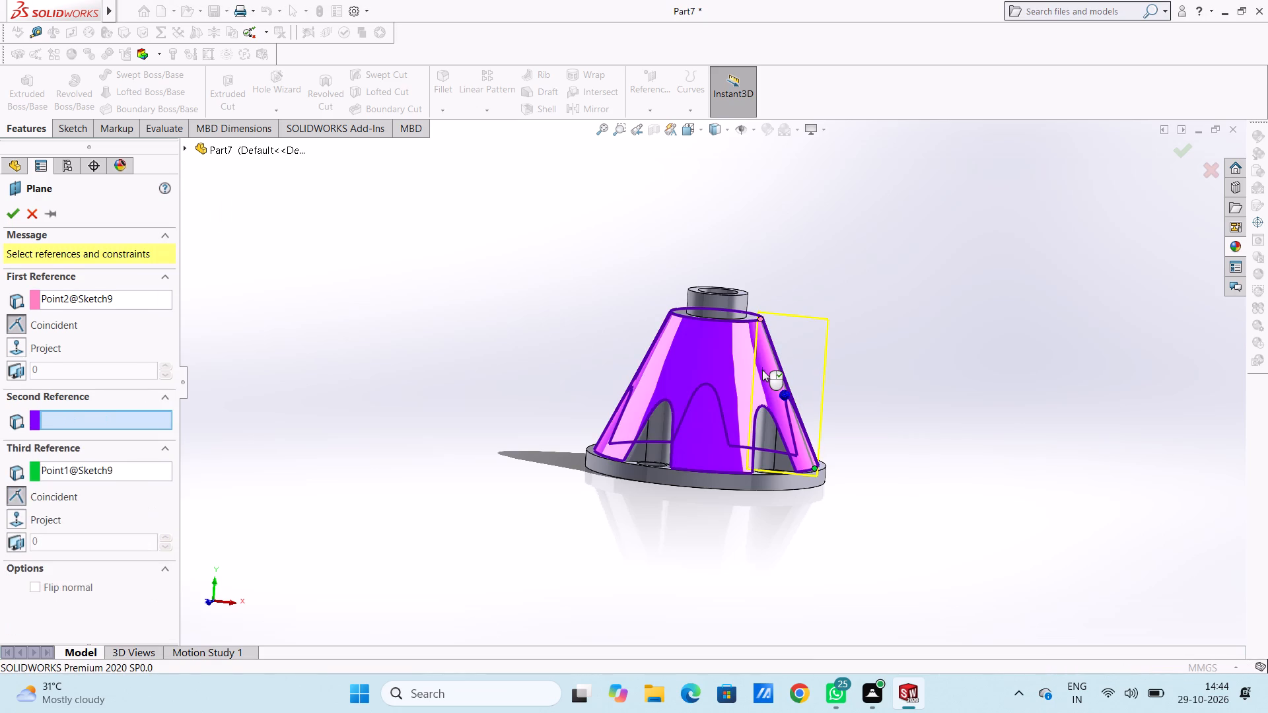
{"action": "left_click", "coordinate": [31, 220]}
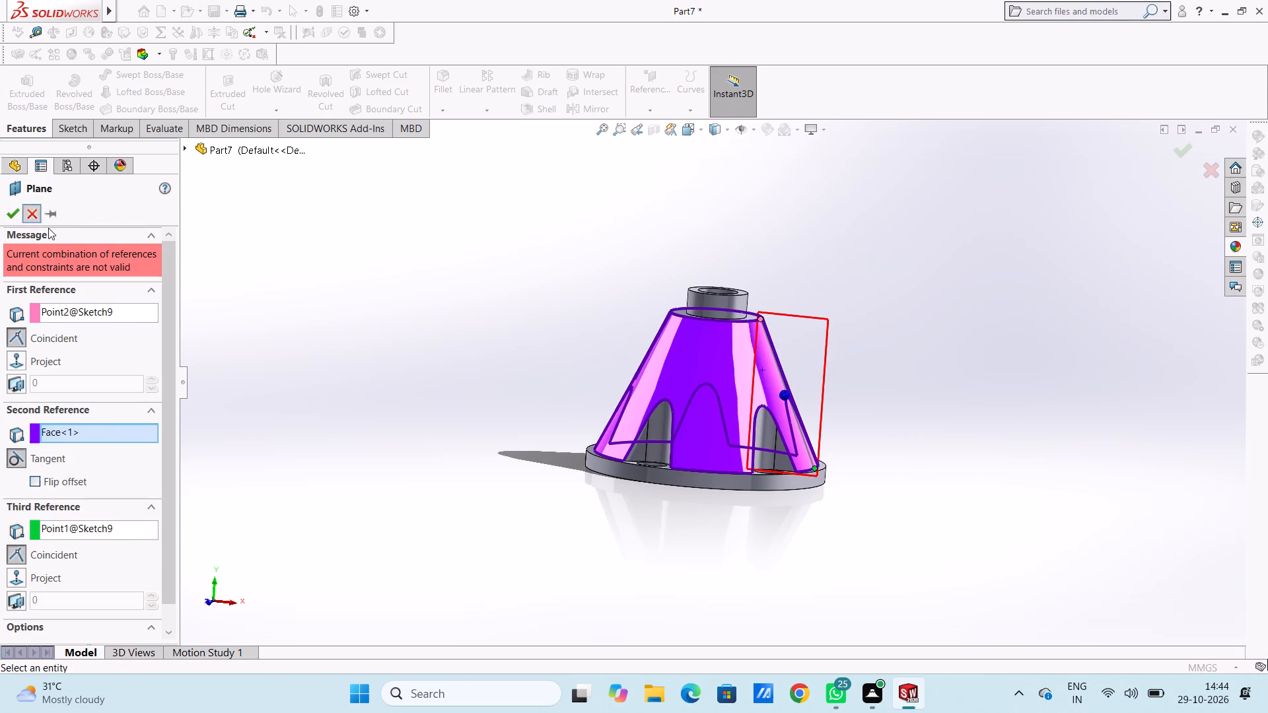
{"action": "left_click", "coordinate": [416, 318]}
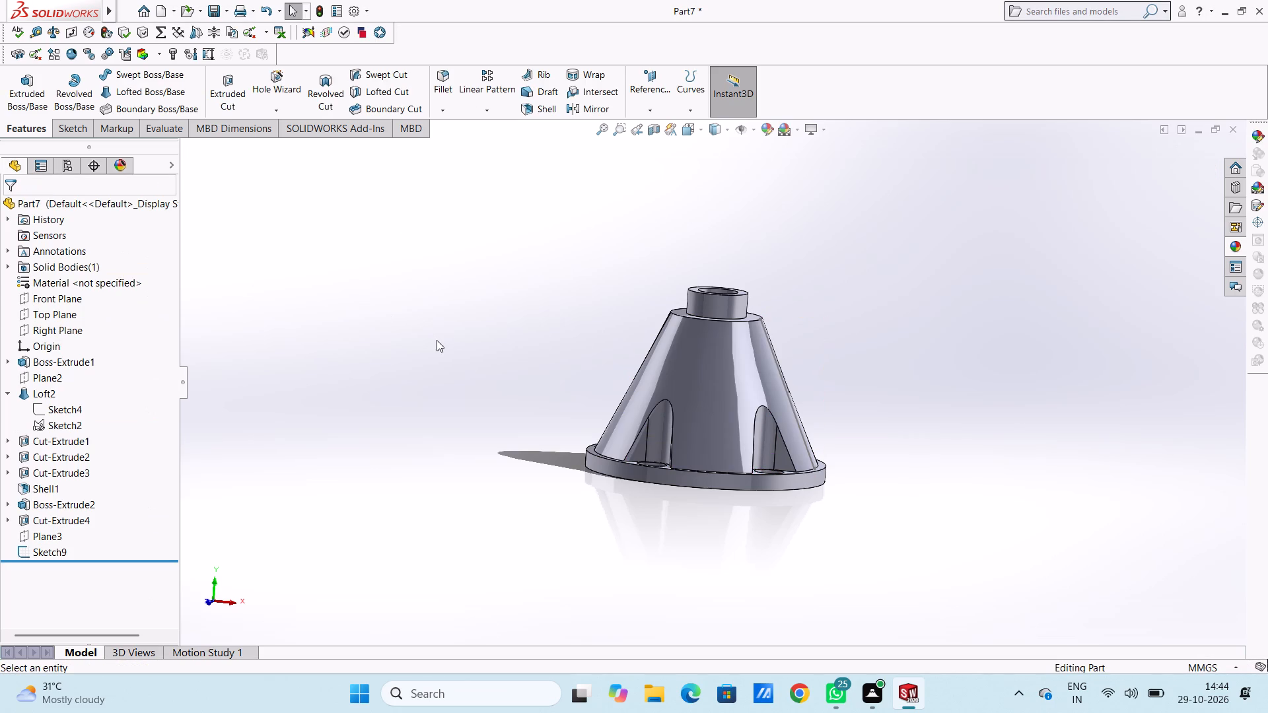
Undo the slanted line in Sketch9 and leave the emptied sketch.
{"action": "key", "text": "ctrl+z"}
{"action": "key", "text": "ctrl+z"}
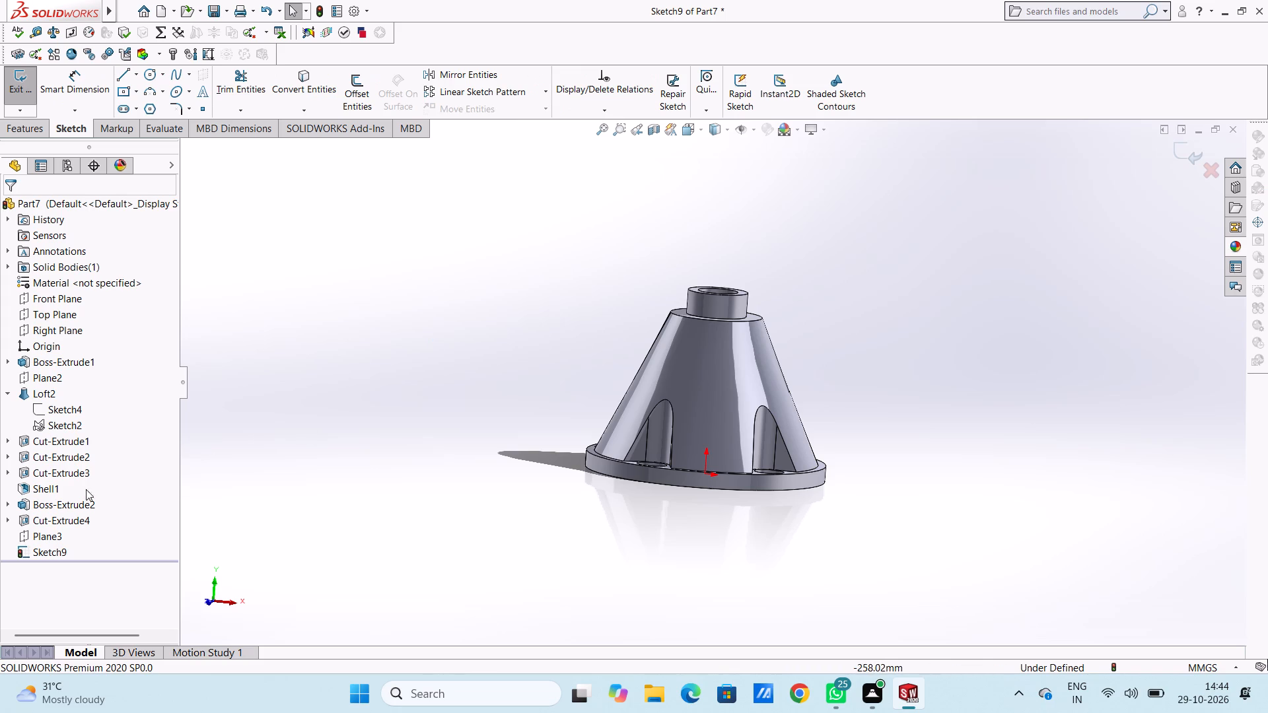
{"action": "left_click", "coordinate": [53, 533]}
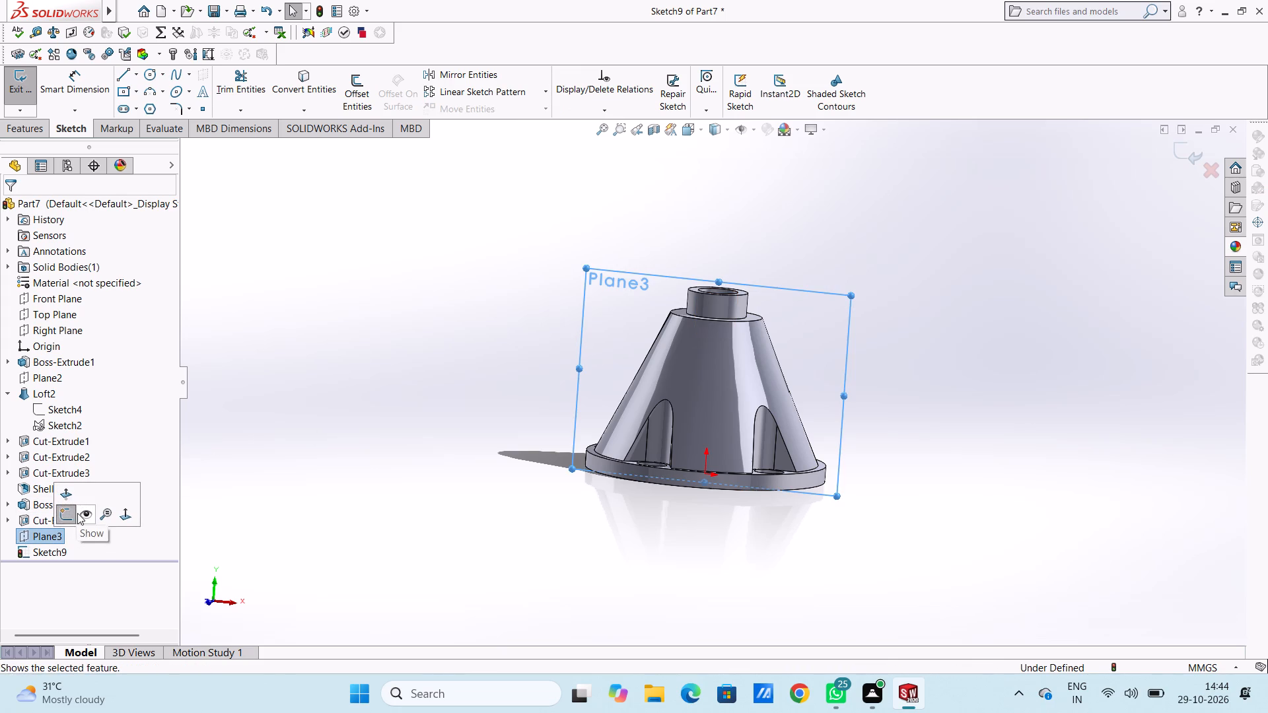
{"action": "left_click", "coordinate": [73, 513]}
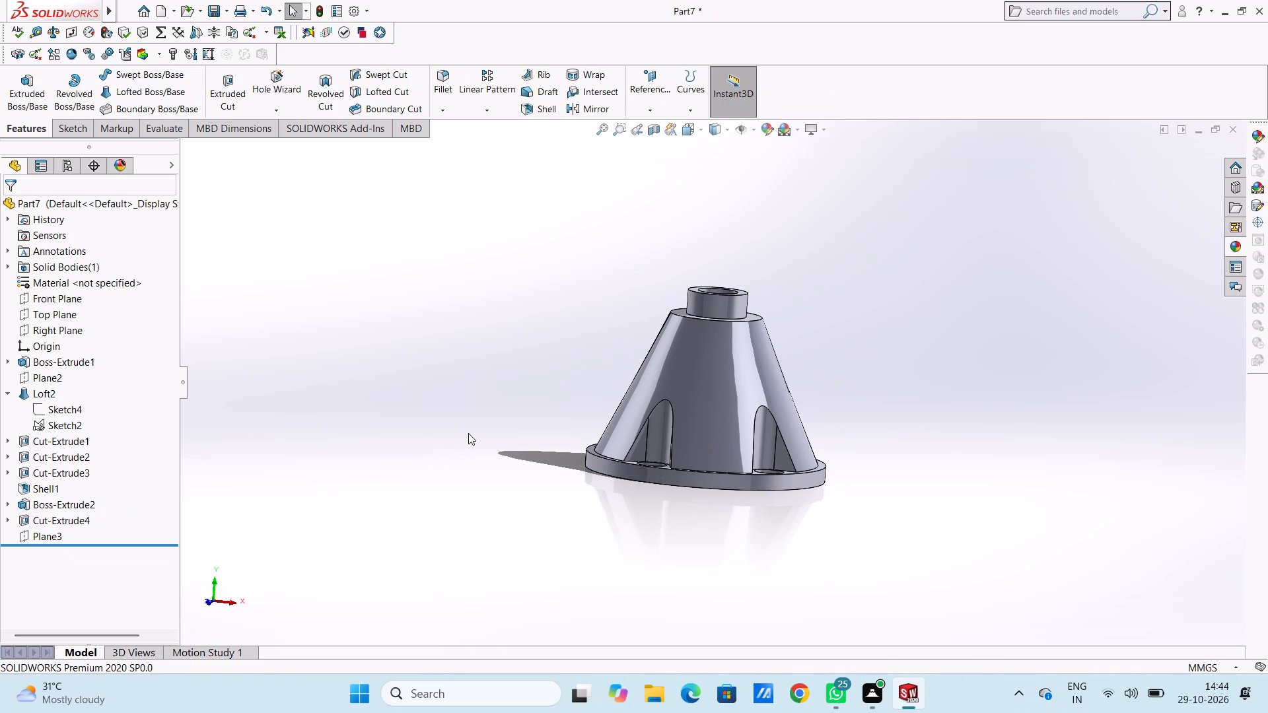
{"action": "left_click", "coordinate": [468, 433]}
Start a new sketch on Plane3, viewed from the front.
{"action": "key", "text": "ctrl+1"}
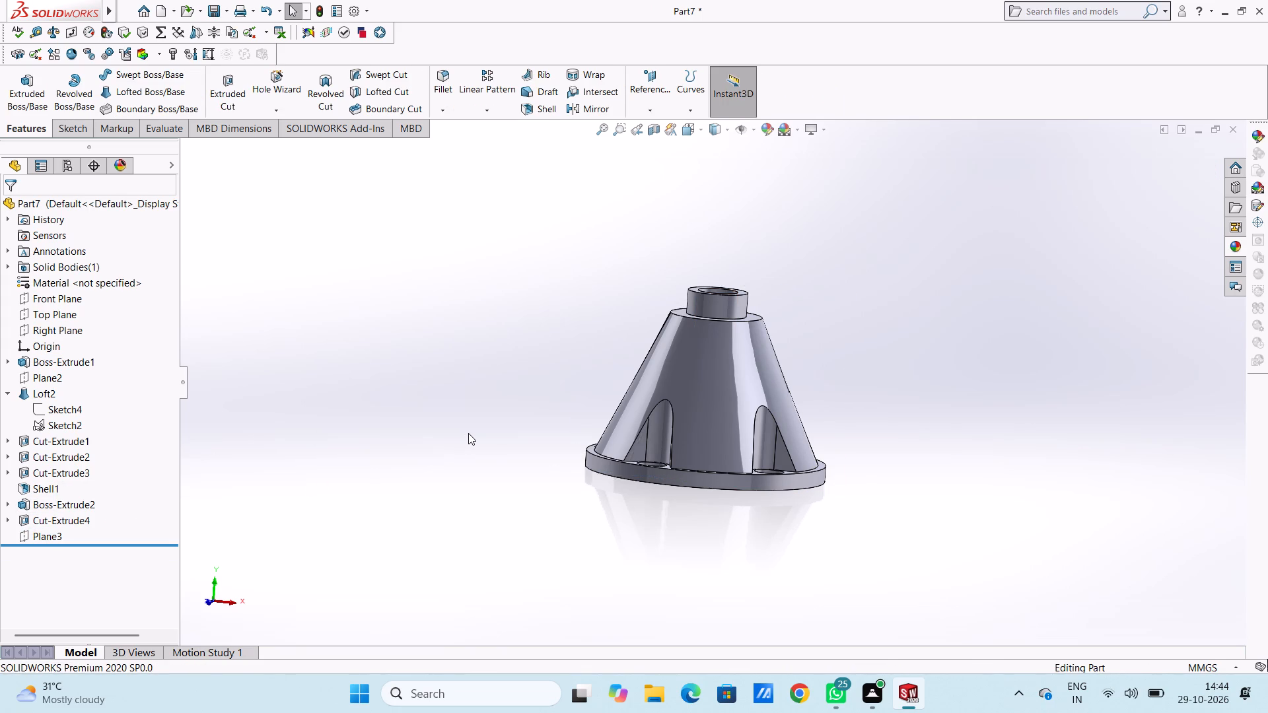
{"action": "scroll", "coordinate": [395, 433], "scroll_direction": "up", "scroll_amount": 3}
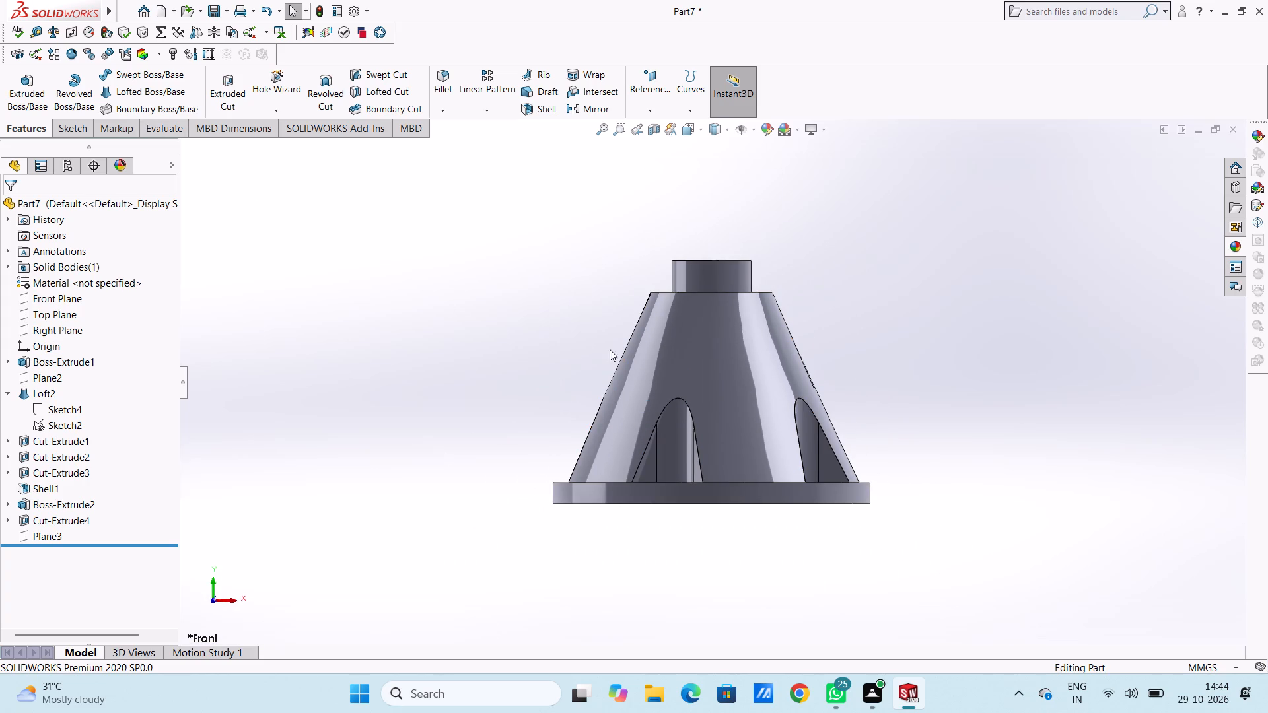
{"action": "left_click", "coordinate": [855, 376]}
{"action": "left_click", "coordinate": [59, 538]}
{"action": "left_click", "coordinate": [75, 518]}
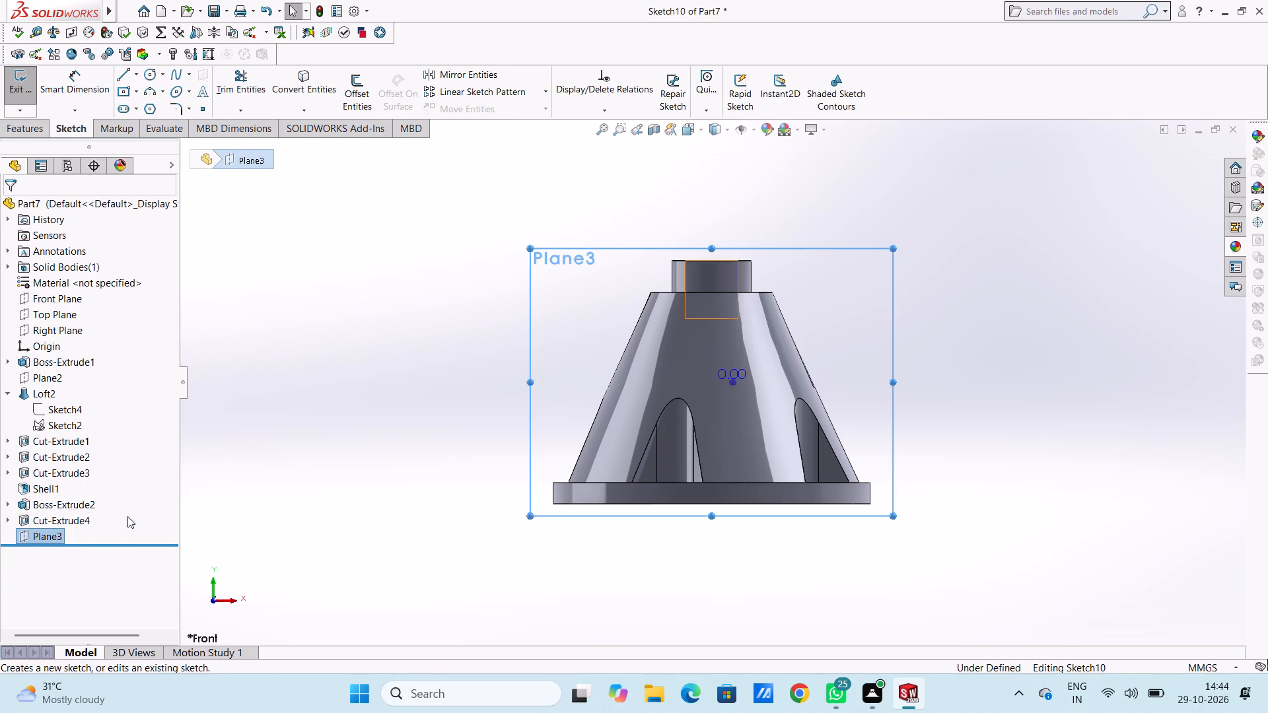
{"action": "left_click", "coordinate": [866, 308]}
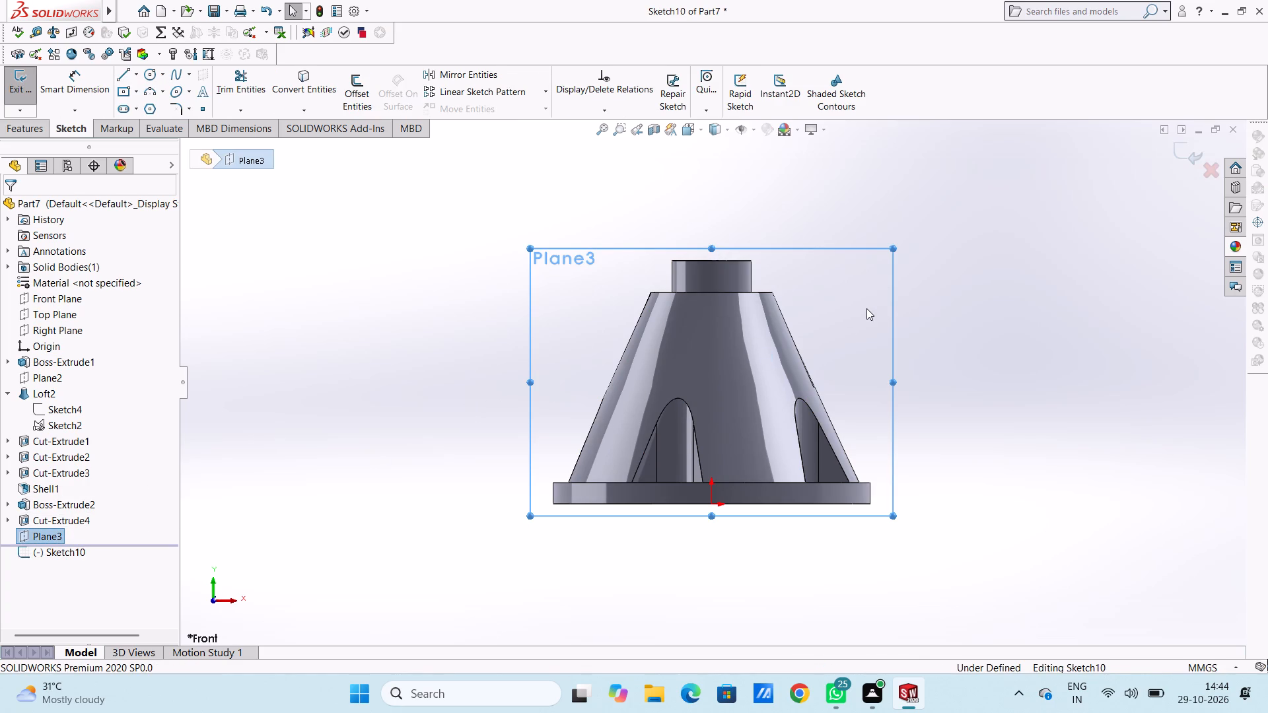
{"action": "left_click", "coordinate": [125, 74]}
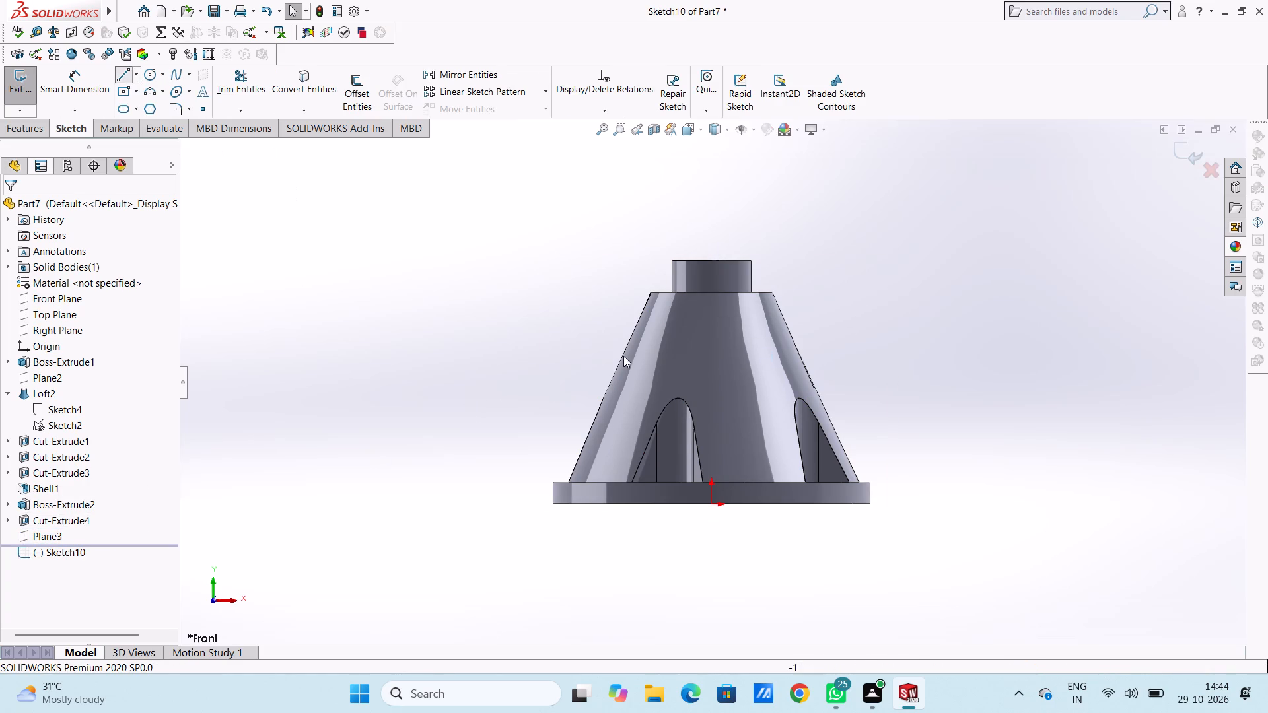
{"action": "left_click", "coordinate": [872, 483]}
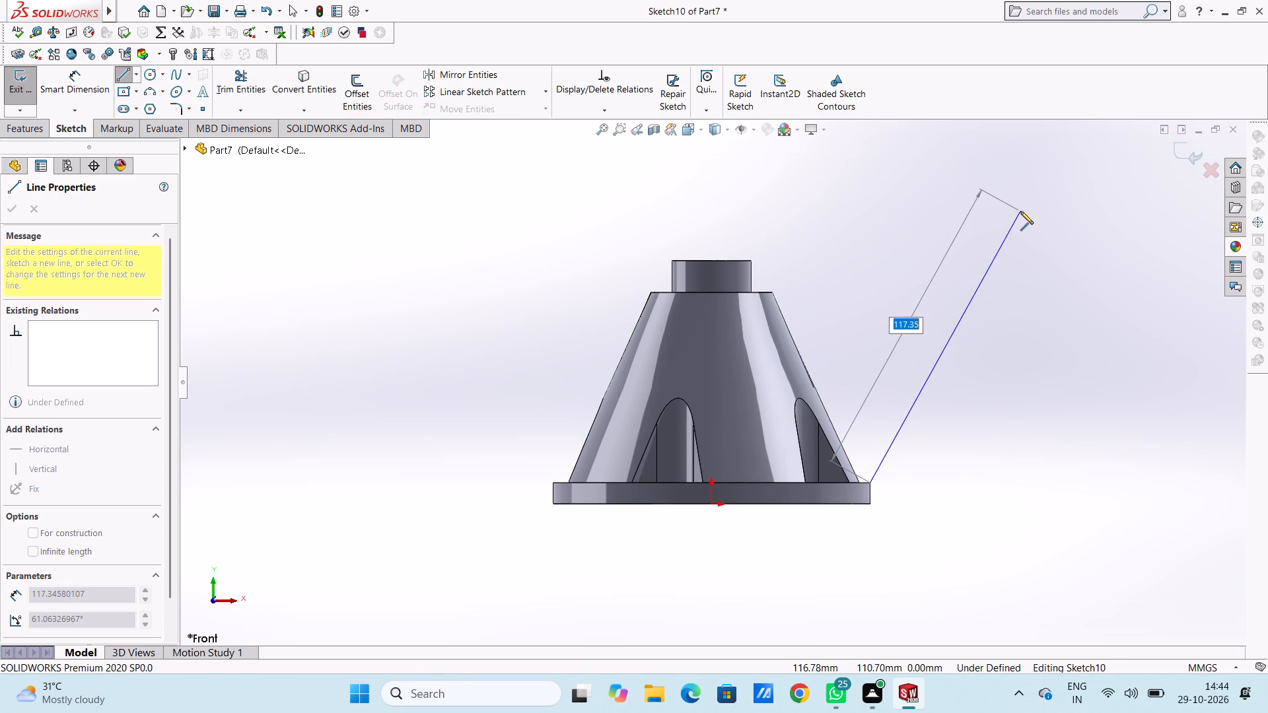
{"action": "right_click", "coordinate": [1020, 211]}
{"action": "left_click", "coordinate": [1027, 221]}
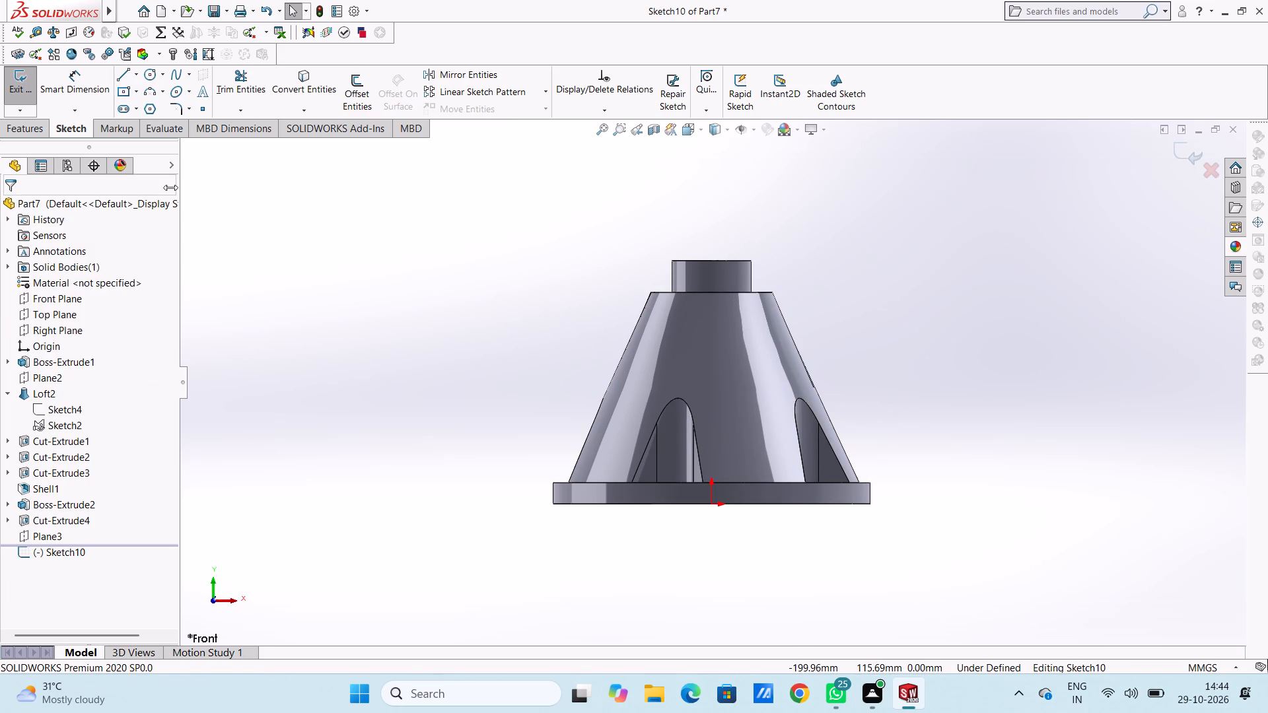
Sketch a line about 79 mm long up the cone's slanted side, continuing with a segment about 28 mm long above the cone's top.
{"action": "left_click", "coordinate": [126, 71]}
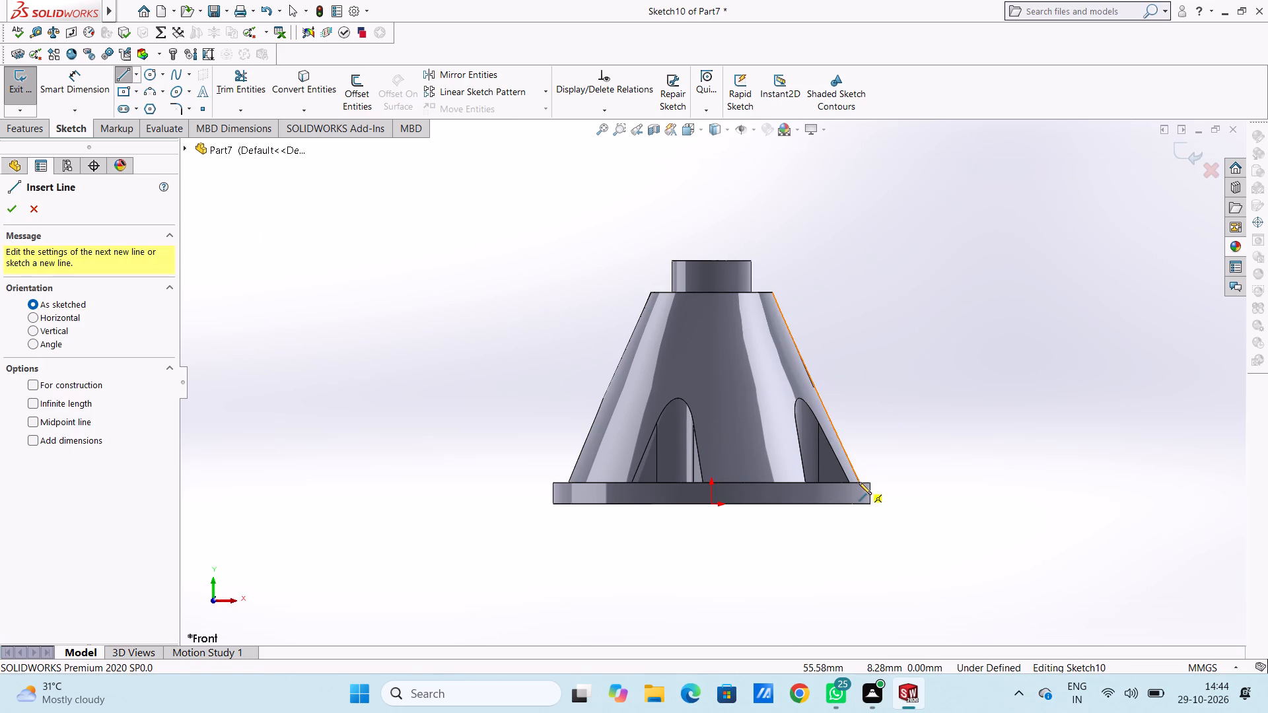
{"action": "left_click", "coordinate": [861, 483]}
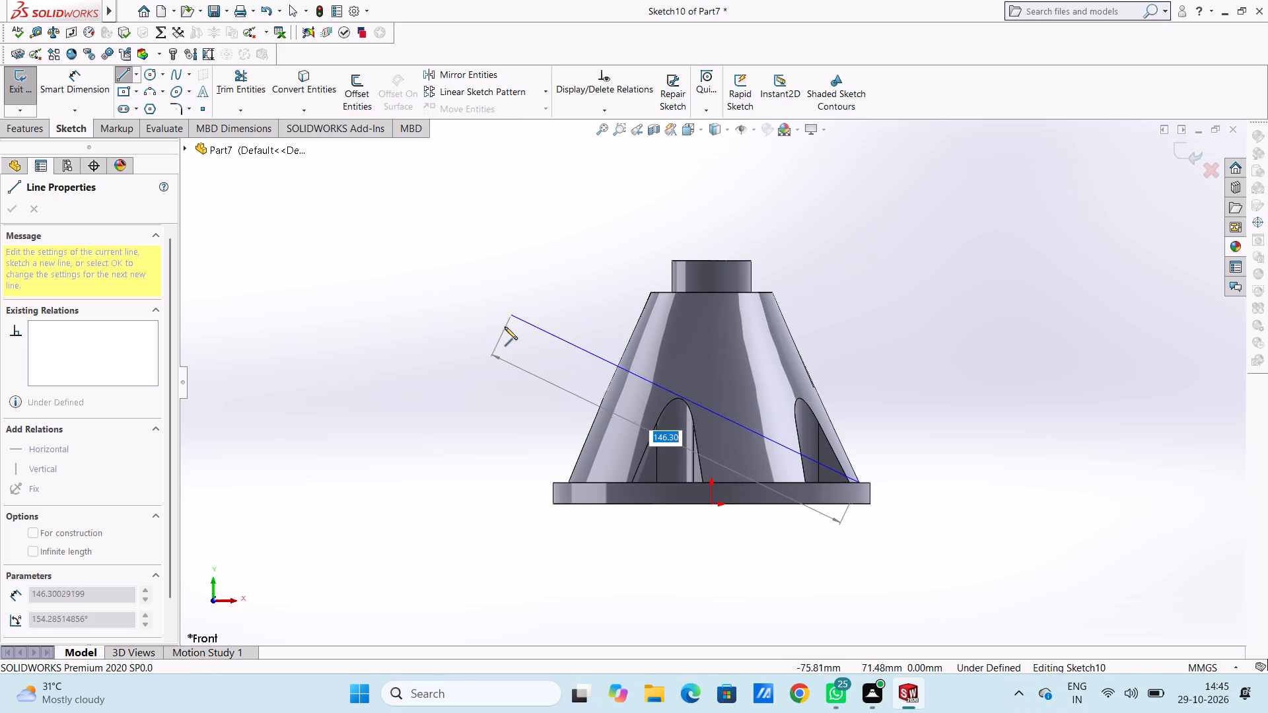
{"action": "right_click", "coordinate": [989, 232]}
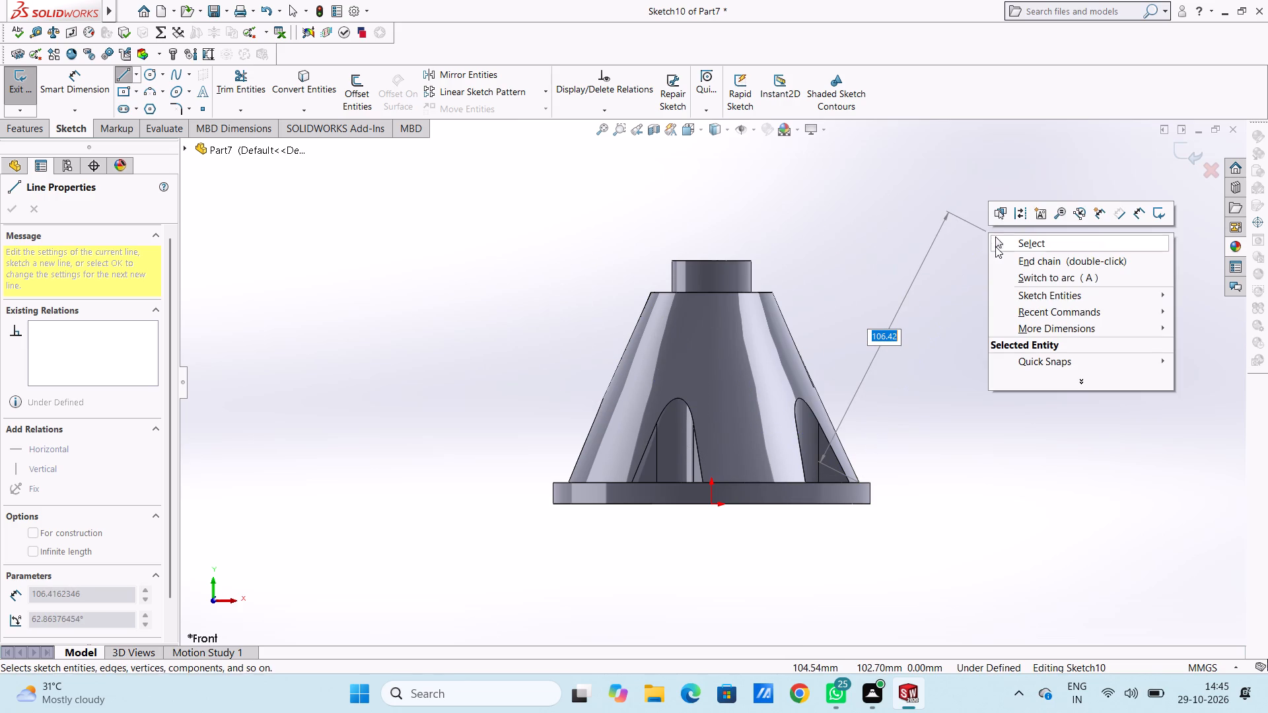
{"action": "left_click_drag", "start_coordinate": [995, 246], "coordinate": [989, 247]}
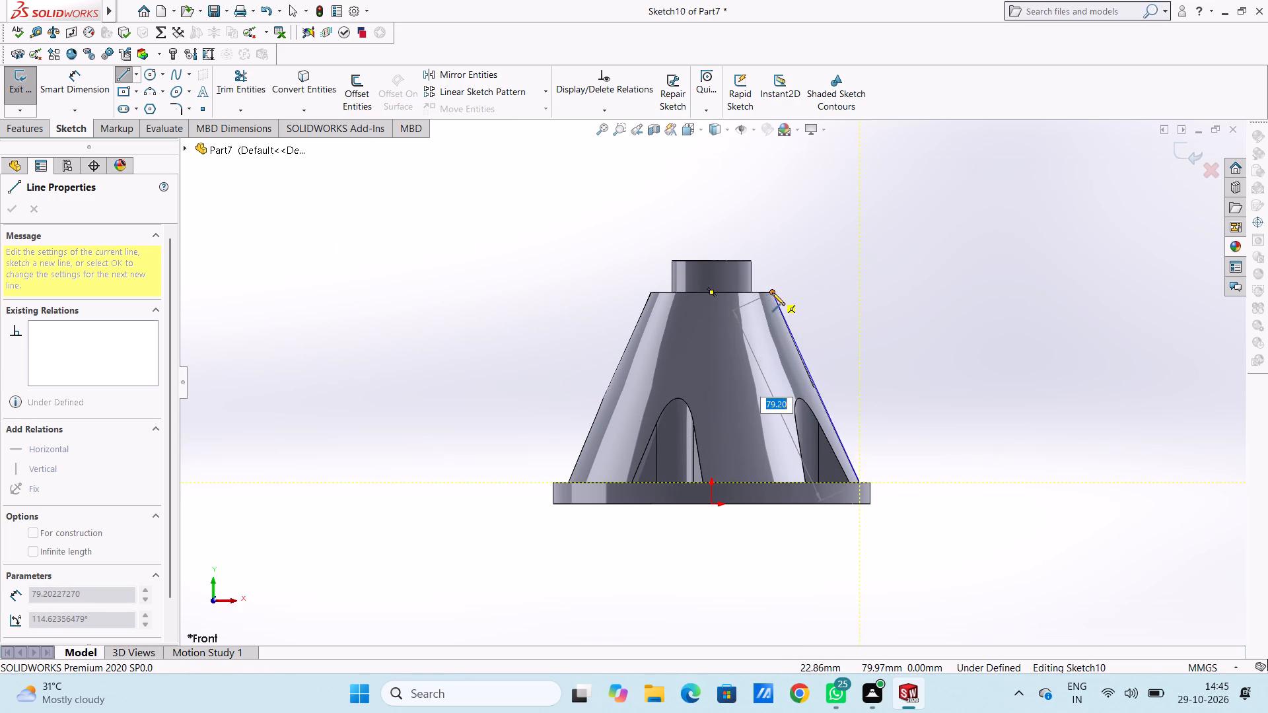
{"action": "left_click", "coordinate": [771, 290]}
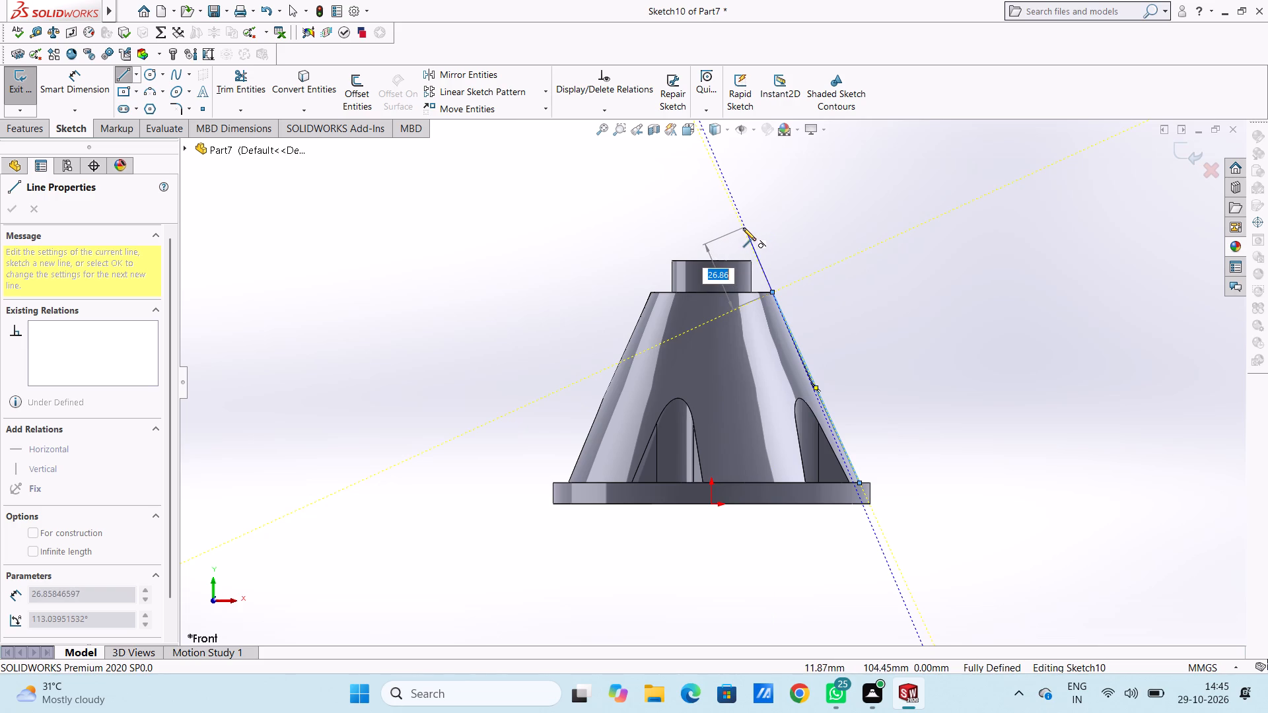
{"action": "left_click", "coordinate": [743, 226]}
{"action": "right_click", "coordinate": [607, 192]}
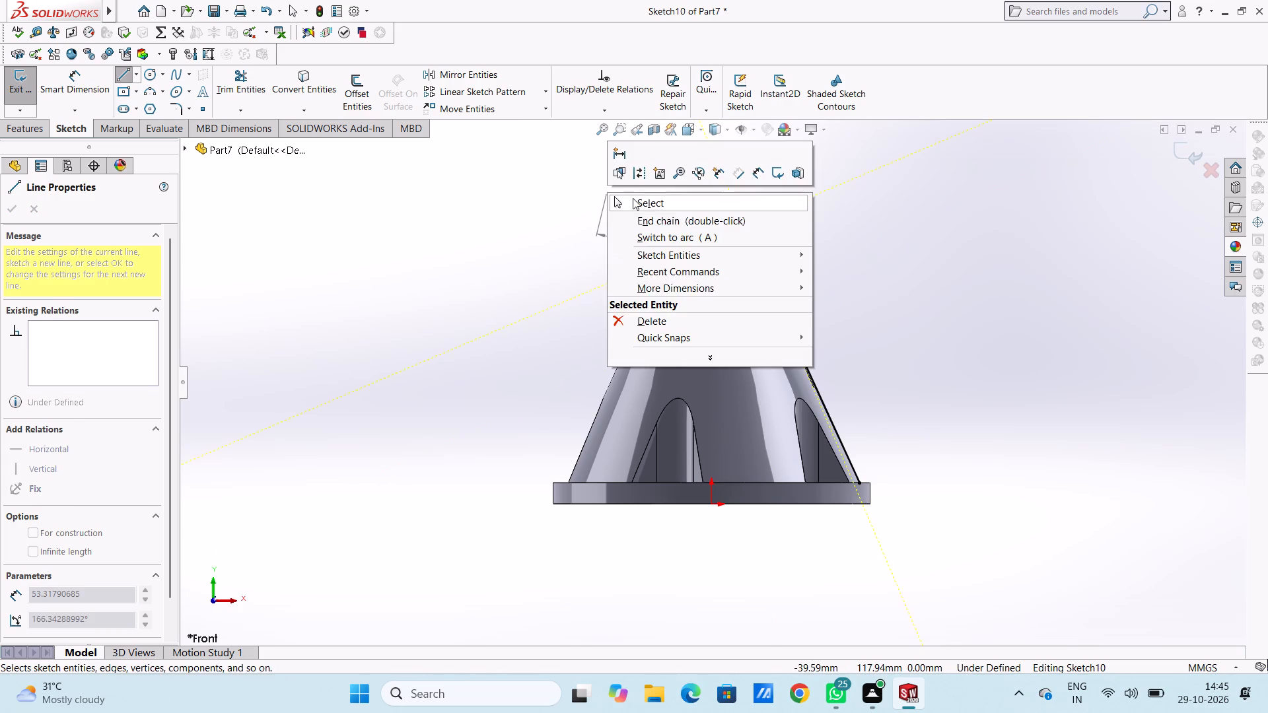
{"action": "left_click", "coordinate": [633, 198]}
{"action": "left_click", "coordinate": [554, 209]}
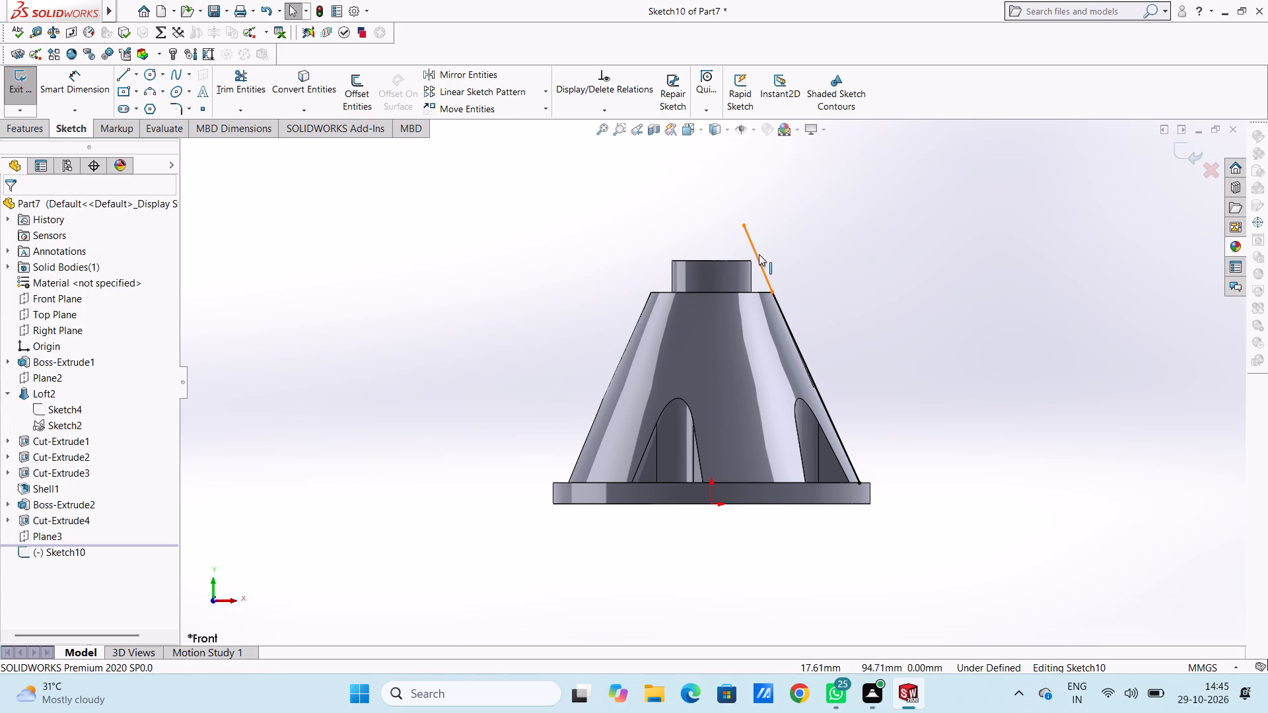
Sketch a single slanted line about 107 mm long from the cone's lower corner to above the boss, parallel to the short upper segment.
{"action": "left_click", "coordinate": [123, 79]}
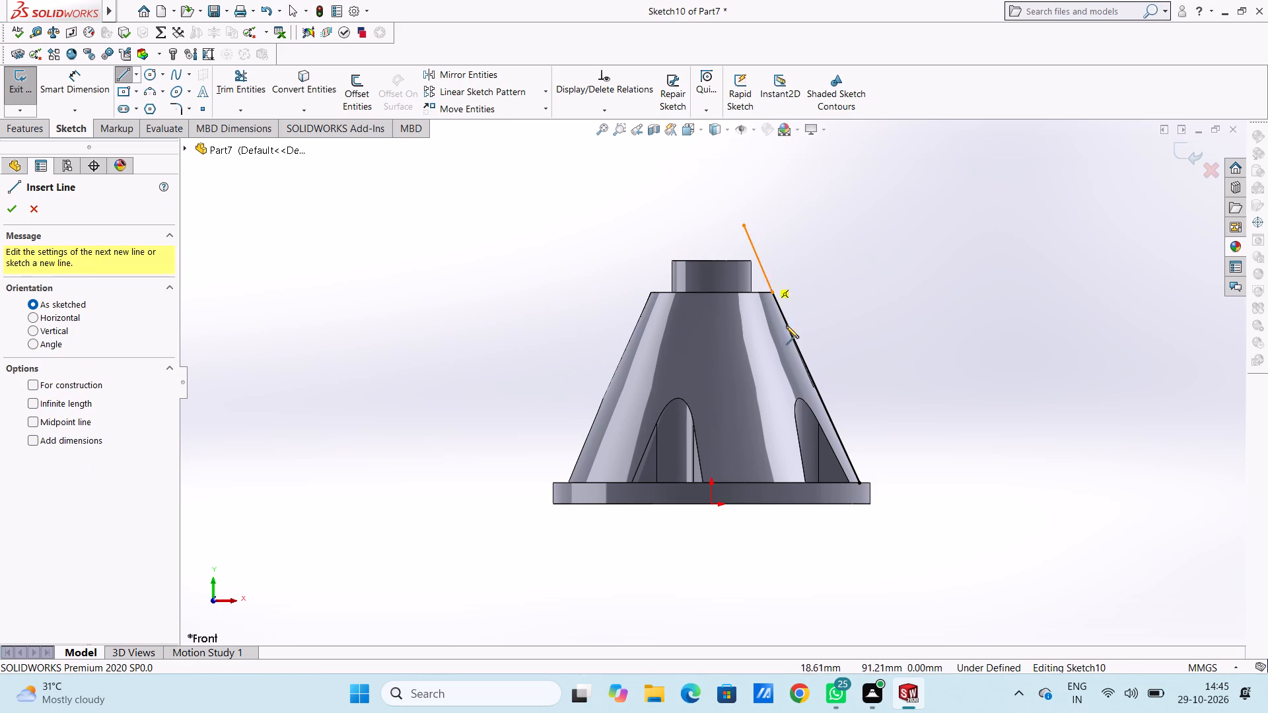
{"action": "left_click", "coordinate": [861, 484]}
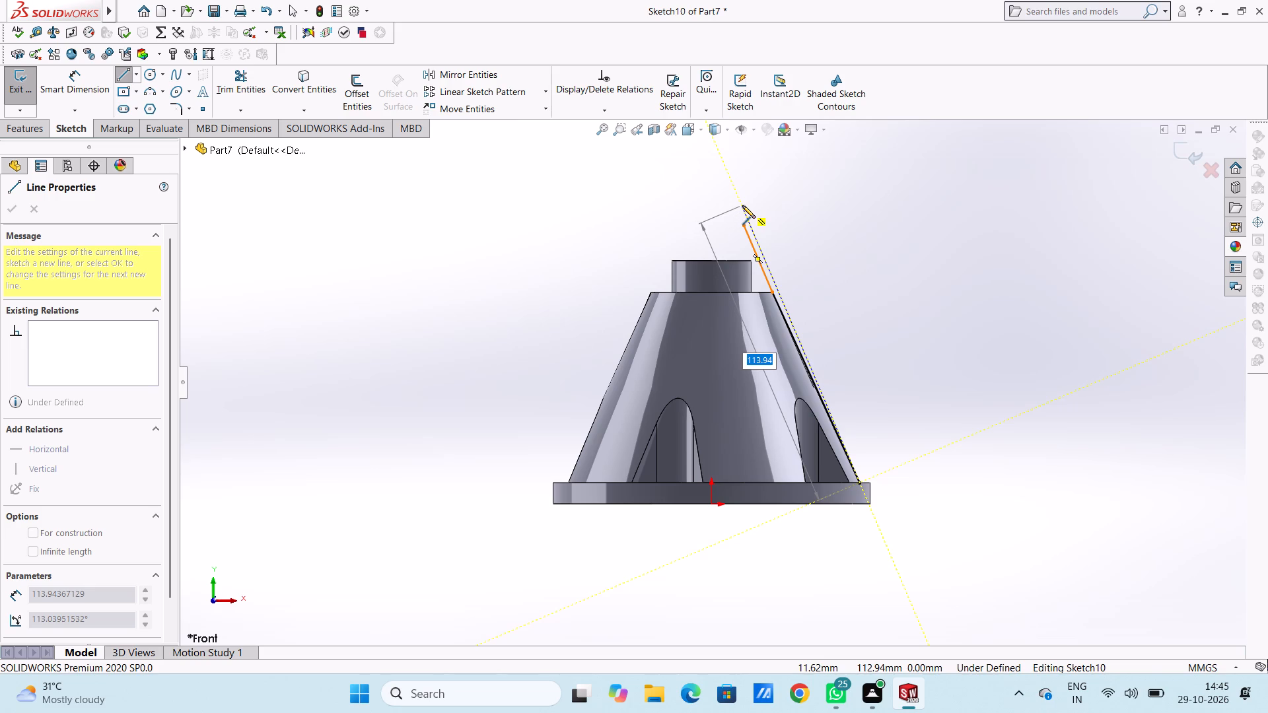
{"action": "scroll", "coordinate": [740, 264], "scroll_direction": "down", "scroll_amount": 5}
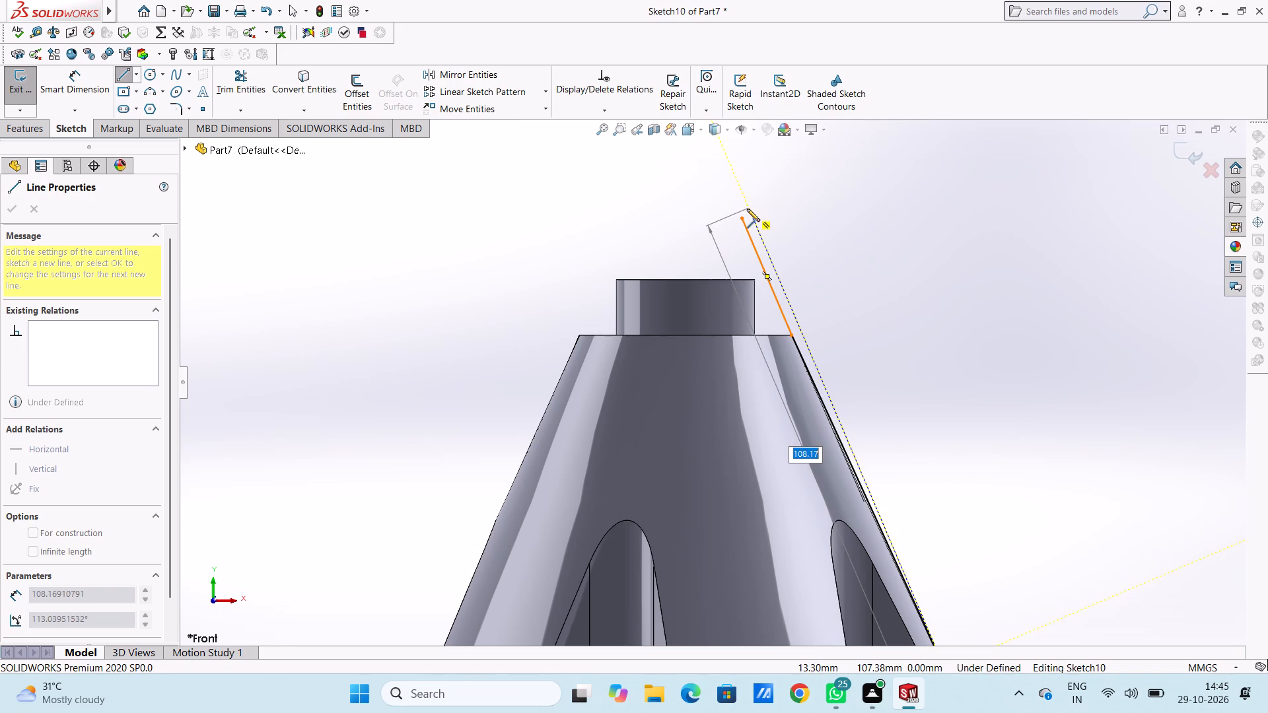
{"action": "left_click", "coordinate": [750, 212]}
{"action": "right_click", "coordinate": [649, 174]}
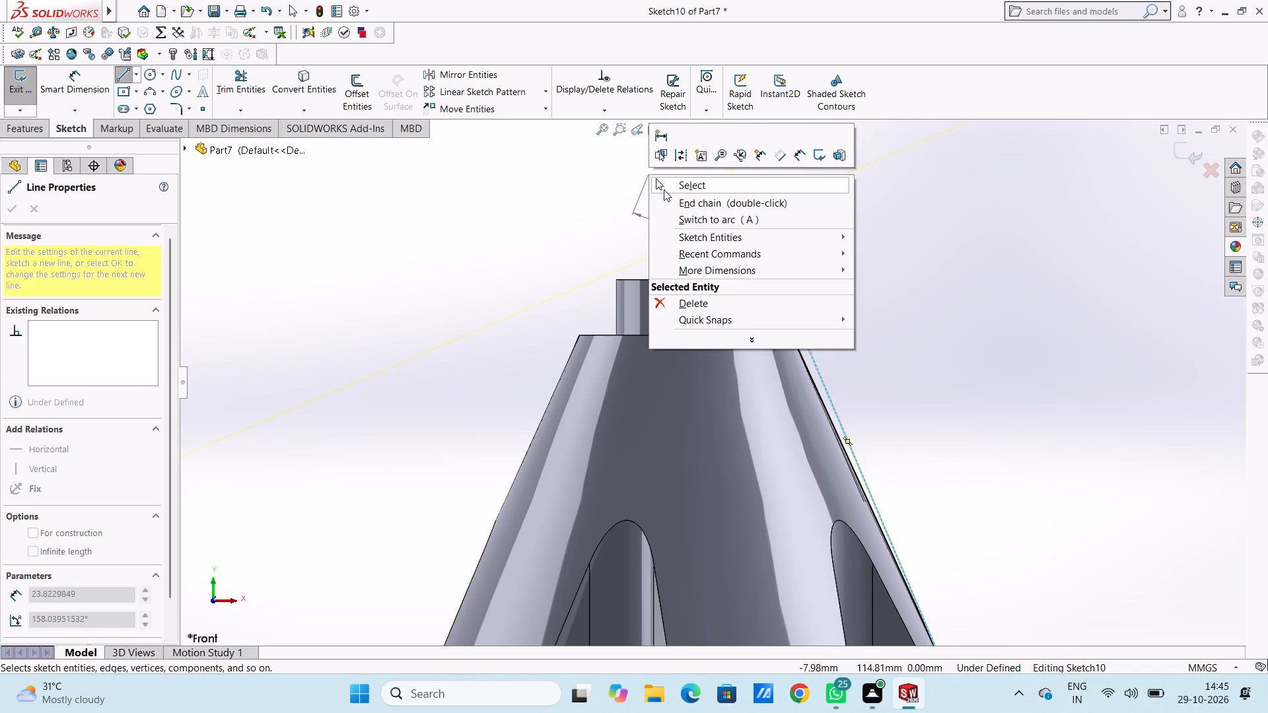
{"action": "left_click", "coordinate": [669, 184]}
{"action": "left_click", "coordinate": [645, 205]}
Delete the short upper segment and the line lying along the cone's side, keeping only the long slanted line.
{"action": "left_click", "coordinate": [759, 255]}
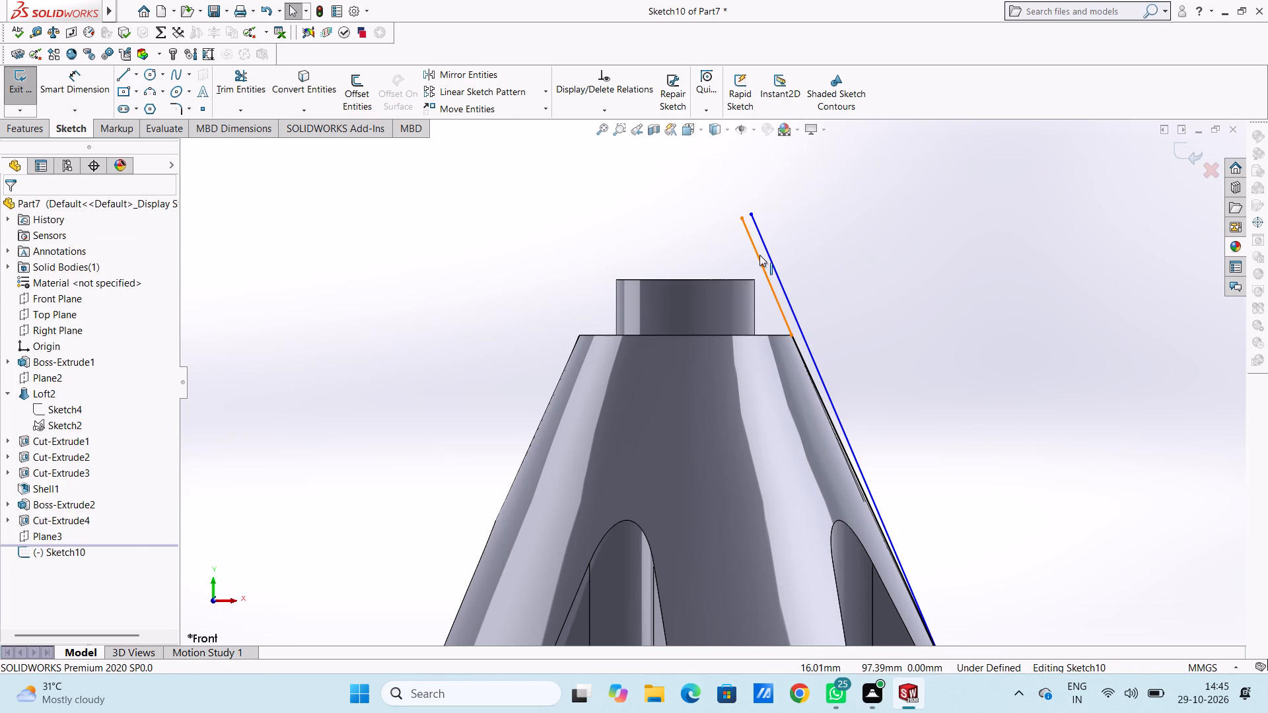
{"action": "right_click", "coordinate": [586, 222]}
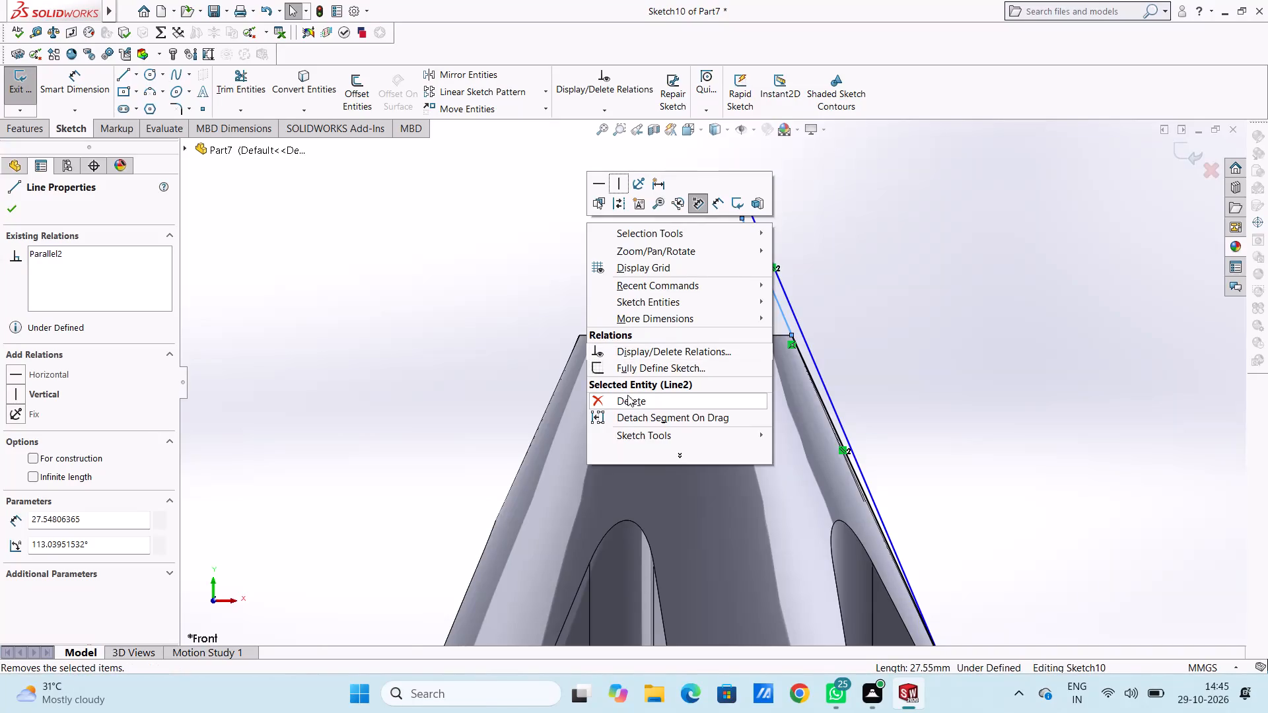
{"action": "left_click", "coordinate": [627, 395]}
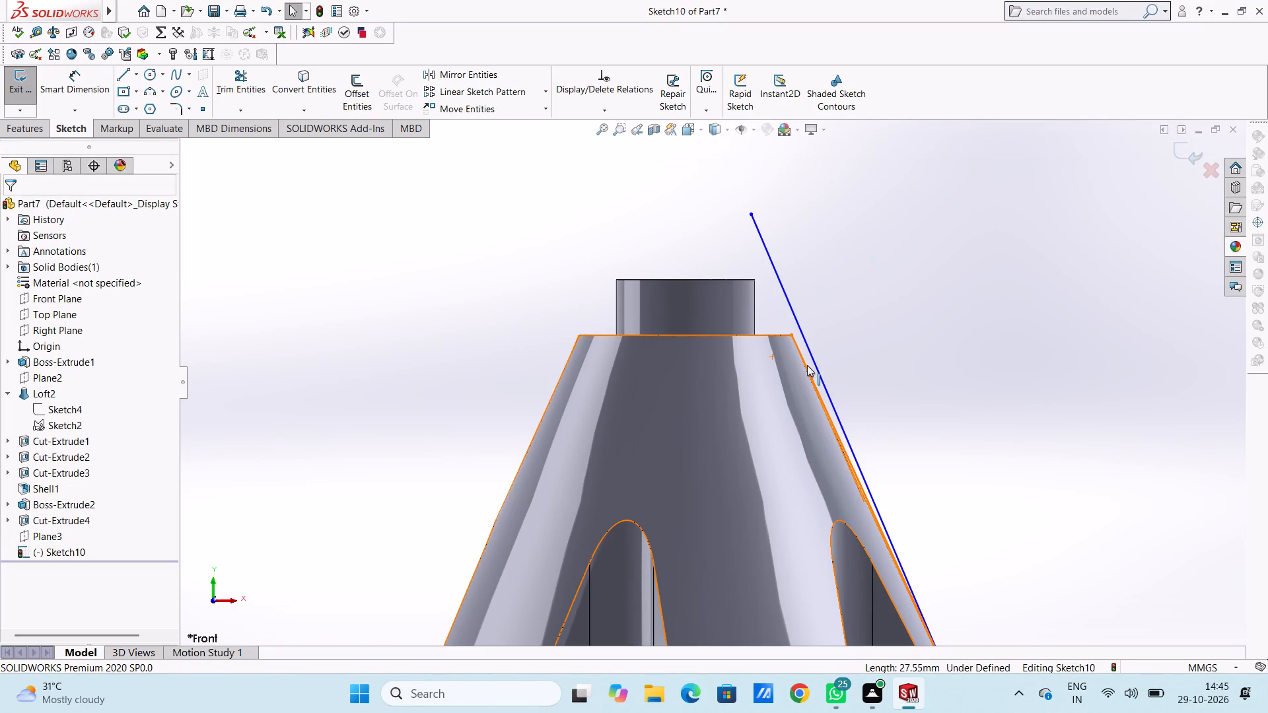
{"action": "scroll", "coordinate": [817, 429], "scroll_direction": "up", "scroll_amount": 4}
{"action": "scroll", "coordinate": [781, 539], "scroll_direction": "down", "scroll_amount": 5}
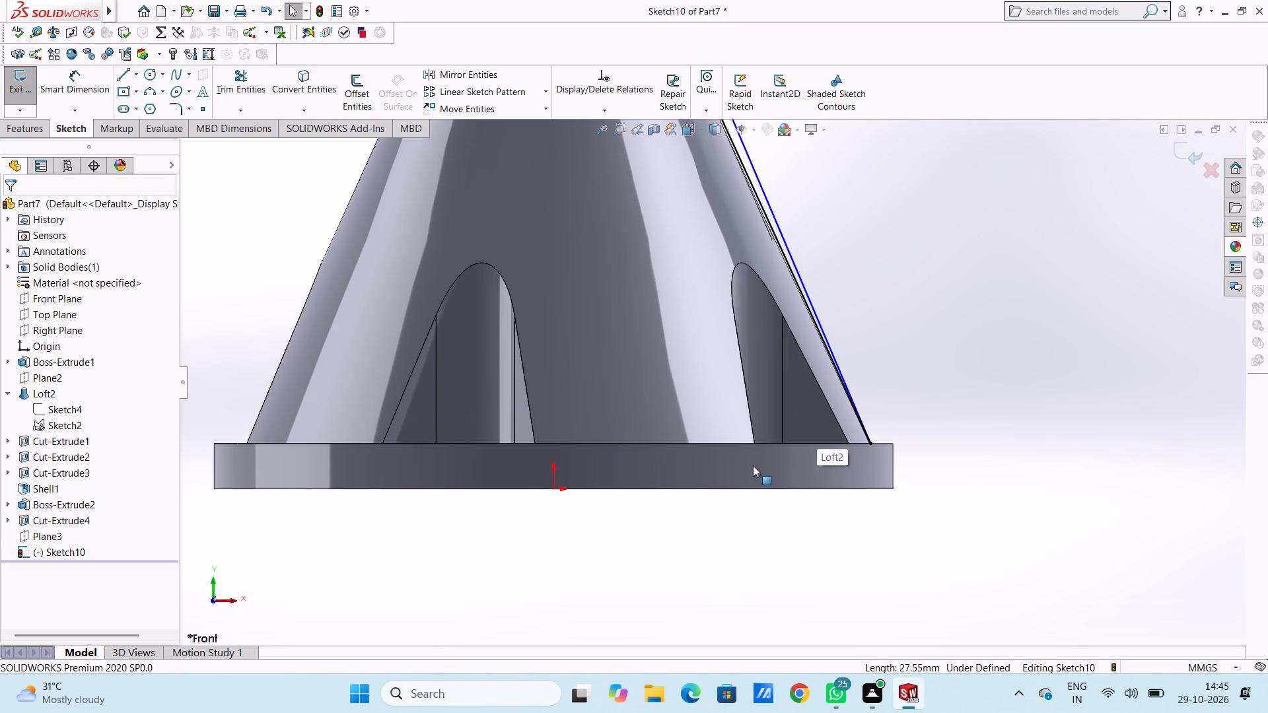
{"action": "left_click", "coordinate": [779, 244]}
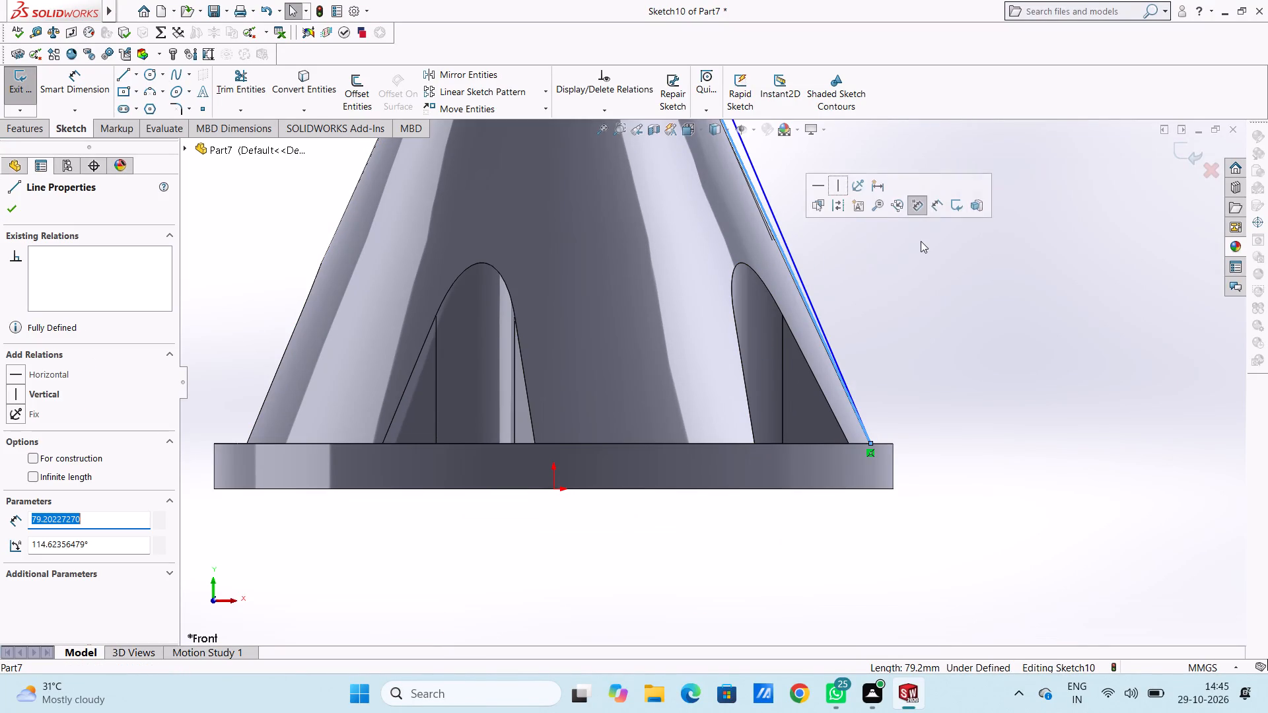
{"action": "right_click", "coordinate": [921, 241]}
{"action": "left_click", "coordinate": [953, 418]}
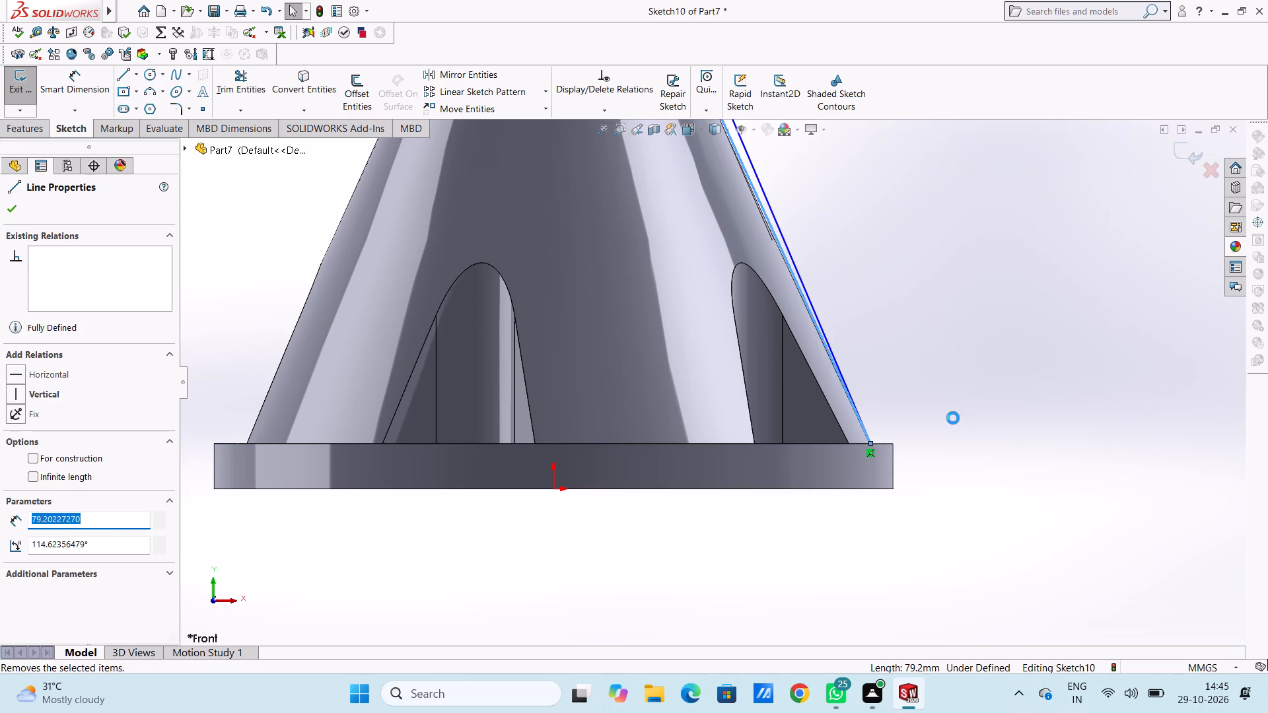
Dimension the long slanted line's vertical and horizontal extents, accepting the values as drawn, and exit the sketch.
{"action": "scroll", "coordinate": [951, 384], "scroll_direction": "up", "scroll_amount": 4}
{"action": "scroll", "coordinate": [896, 337], "scroll_direction": "up", "scroll_amount": 5}
{"action": "scroll", "coordinate": [666, 250], "scroll_direction": "down", "scroll_amount": 2}
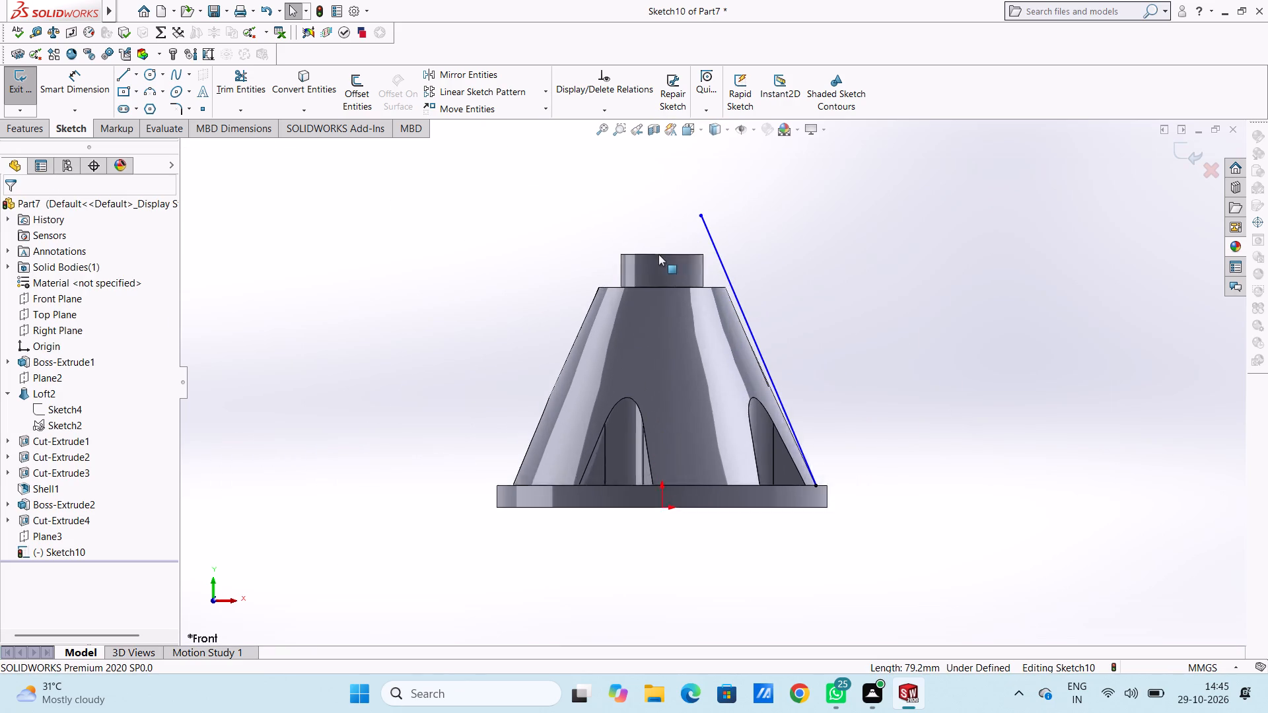
{"action": "scroll", "coordinate": [658, 254], "scroll_direction": "down", "scroll_amount": 1}
{"action": "left_click", "coordinate": [79, 84]}
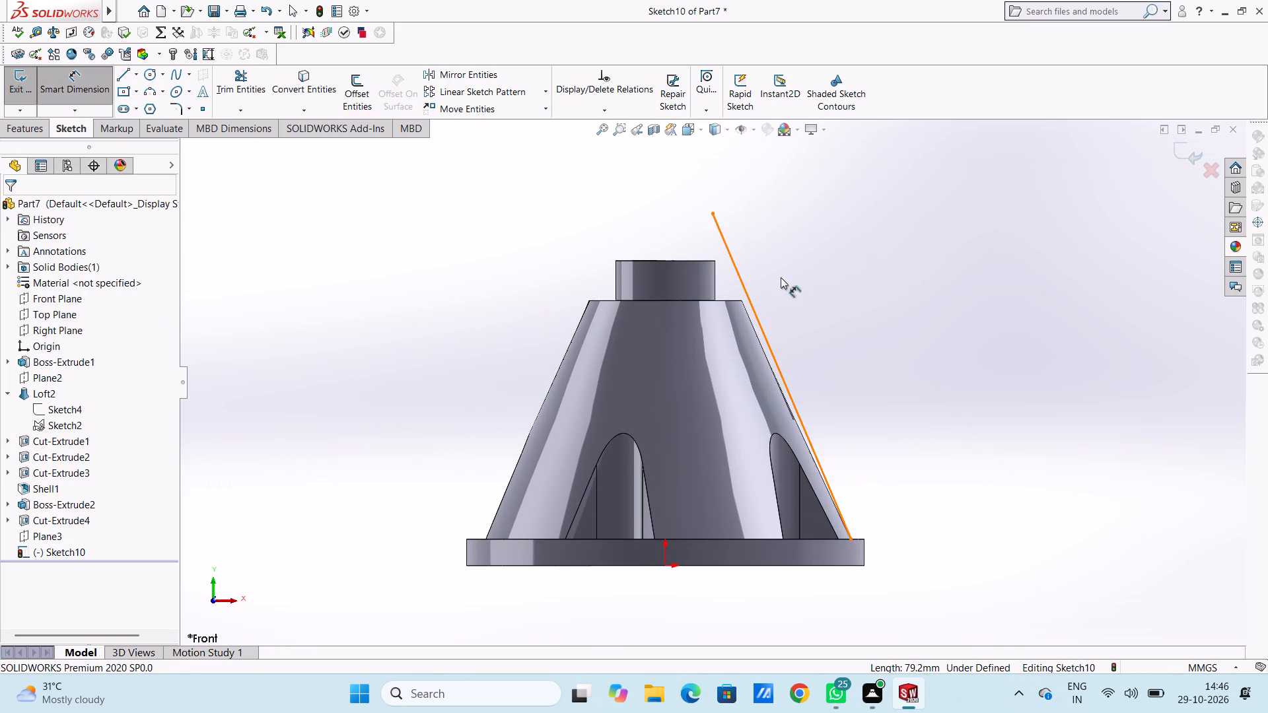
{"action": "left_click", "coordinate": [744, 292]}
{"action": "left_click", "coordinate": [1069, 298]}
{"action": "left_click", "coordinate": [1011, 275]}
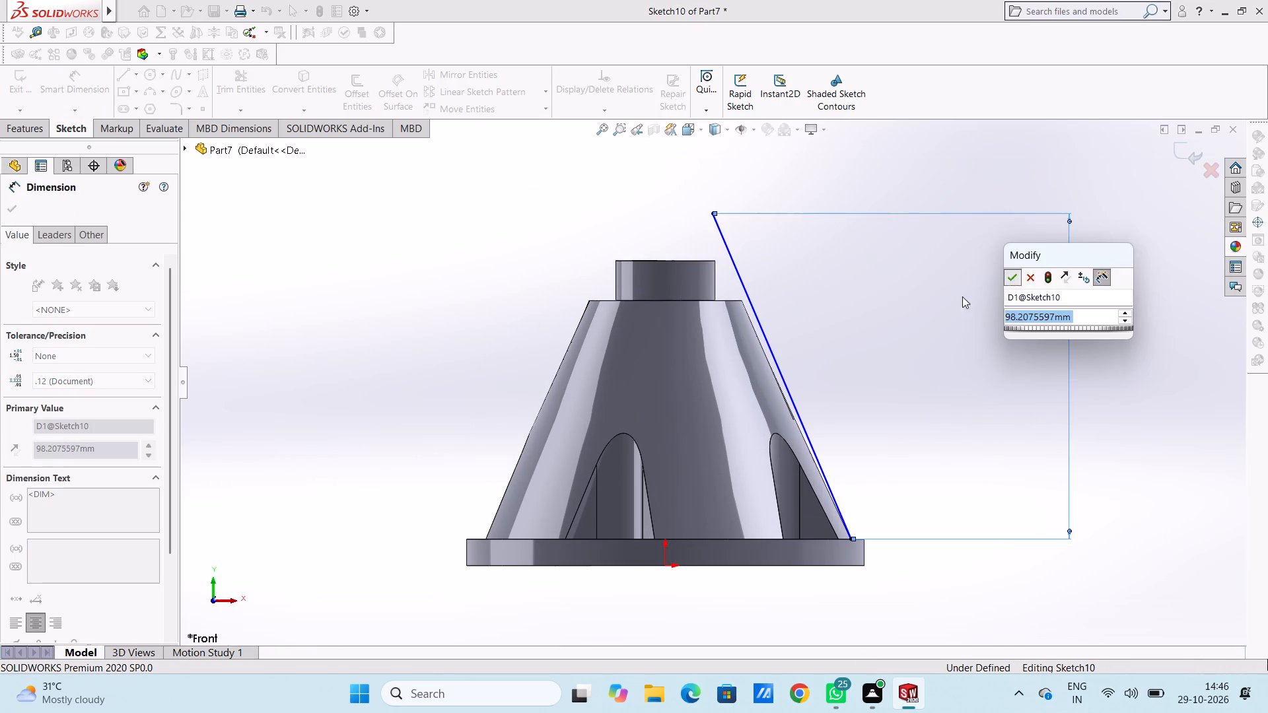
{"action": "left_click", "coordinate": [923, 305]}
{"action": "left_click", "coordinate": [740, 277]}
{"action": "scroll", "coordinate": [787, 442], "scroll_direction": "up", "scroll_amount": 5}
{"action": "left_click", "coordinate": [745, 540]}
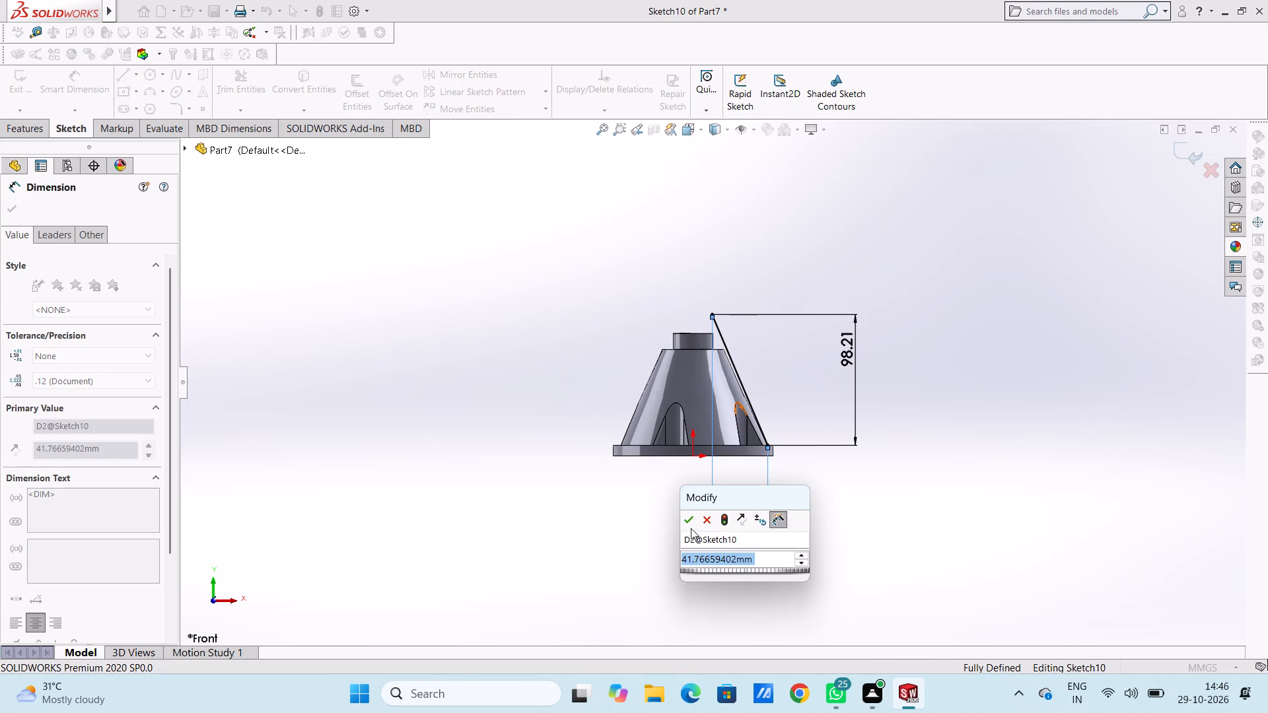
{"action": "left_click", "coordinate": [689, 519]}
{"action": "left_click", "coordinate": [634, 538]}
{"action": "middle_click_drag", "start_coordinate": [775, 376], "coordinate": [761, 379]}
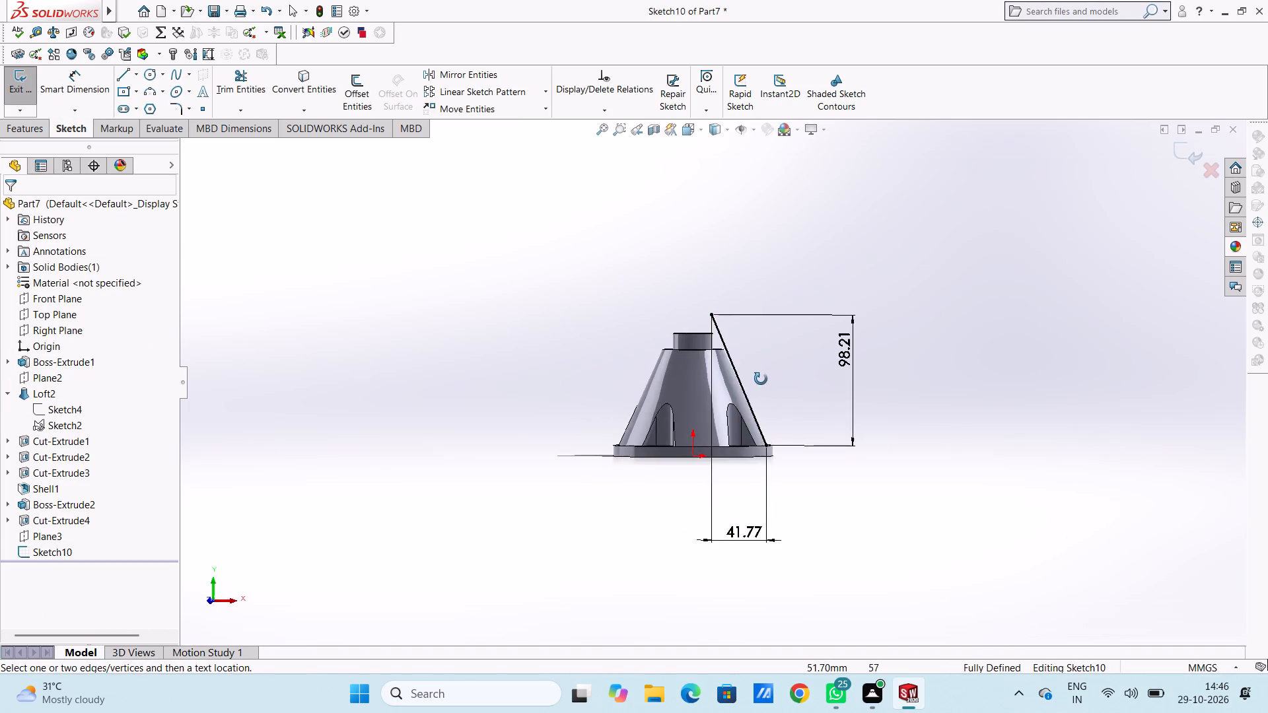
{"action": "middle_click_drag", "start_coordinate": [761, 379], "coordinate": [750, 415]}
{"action": "left_click", "coordinate": [1189, 148]}
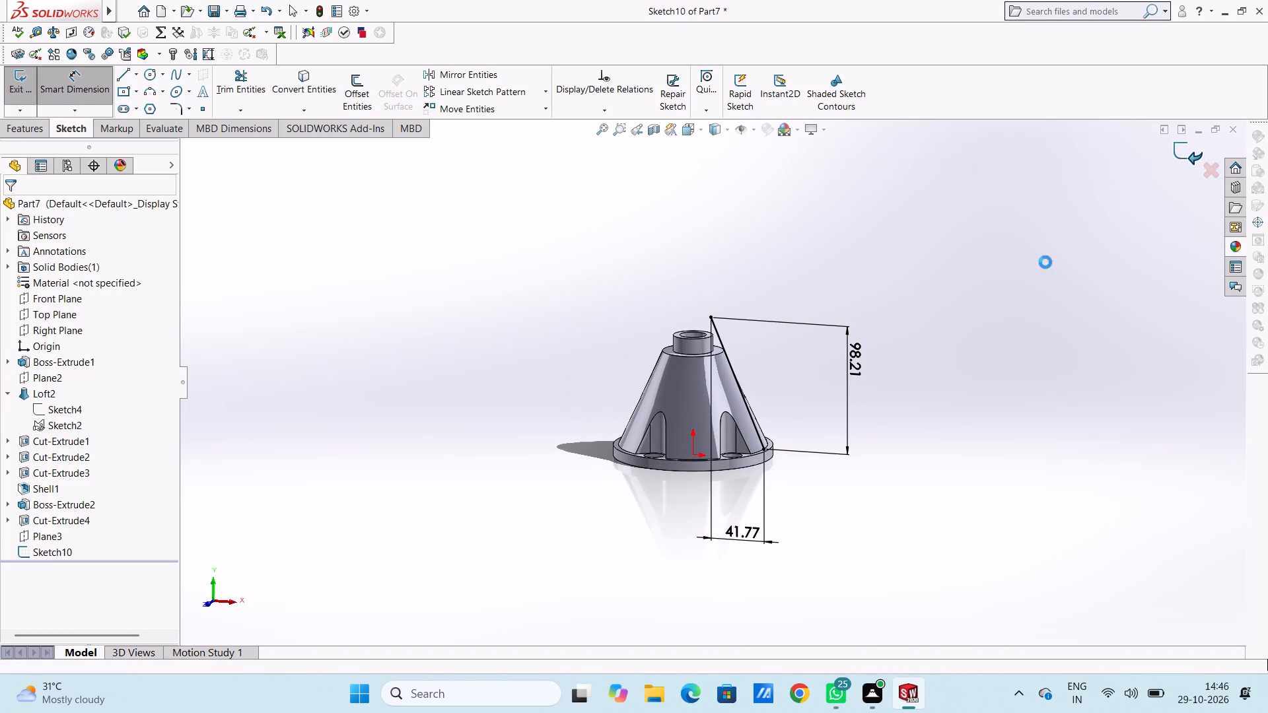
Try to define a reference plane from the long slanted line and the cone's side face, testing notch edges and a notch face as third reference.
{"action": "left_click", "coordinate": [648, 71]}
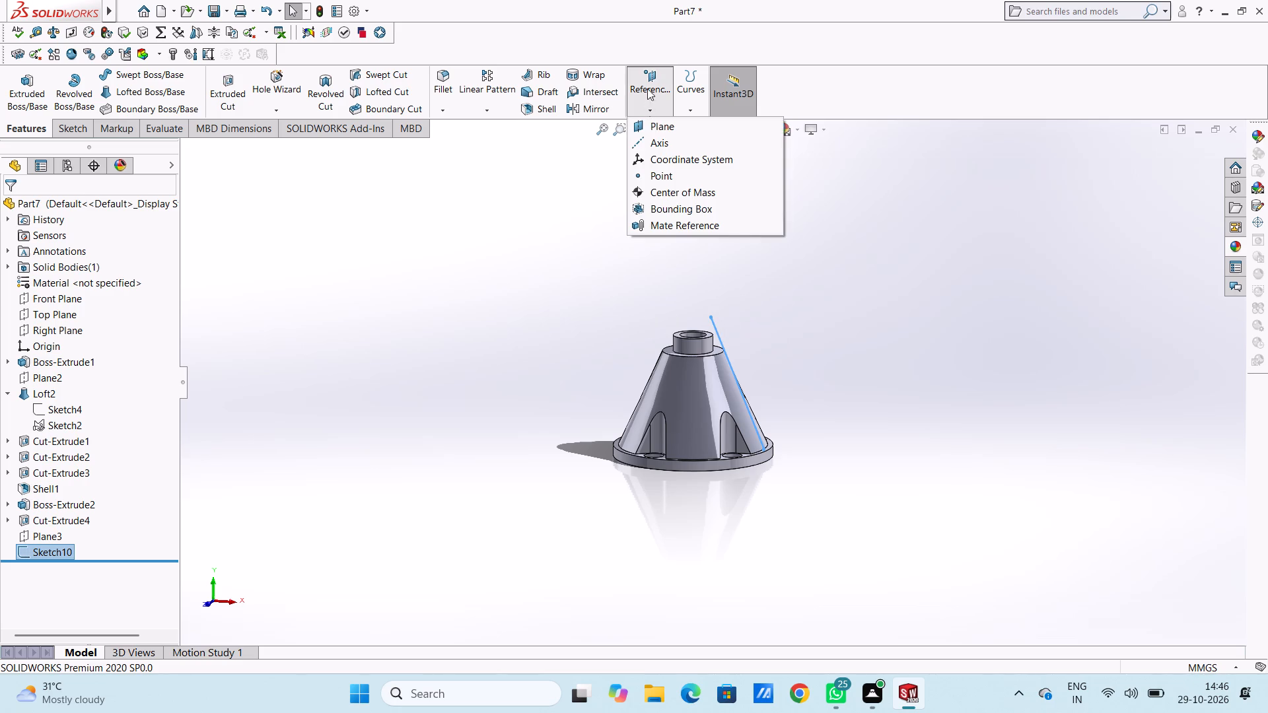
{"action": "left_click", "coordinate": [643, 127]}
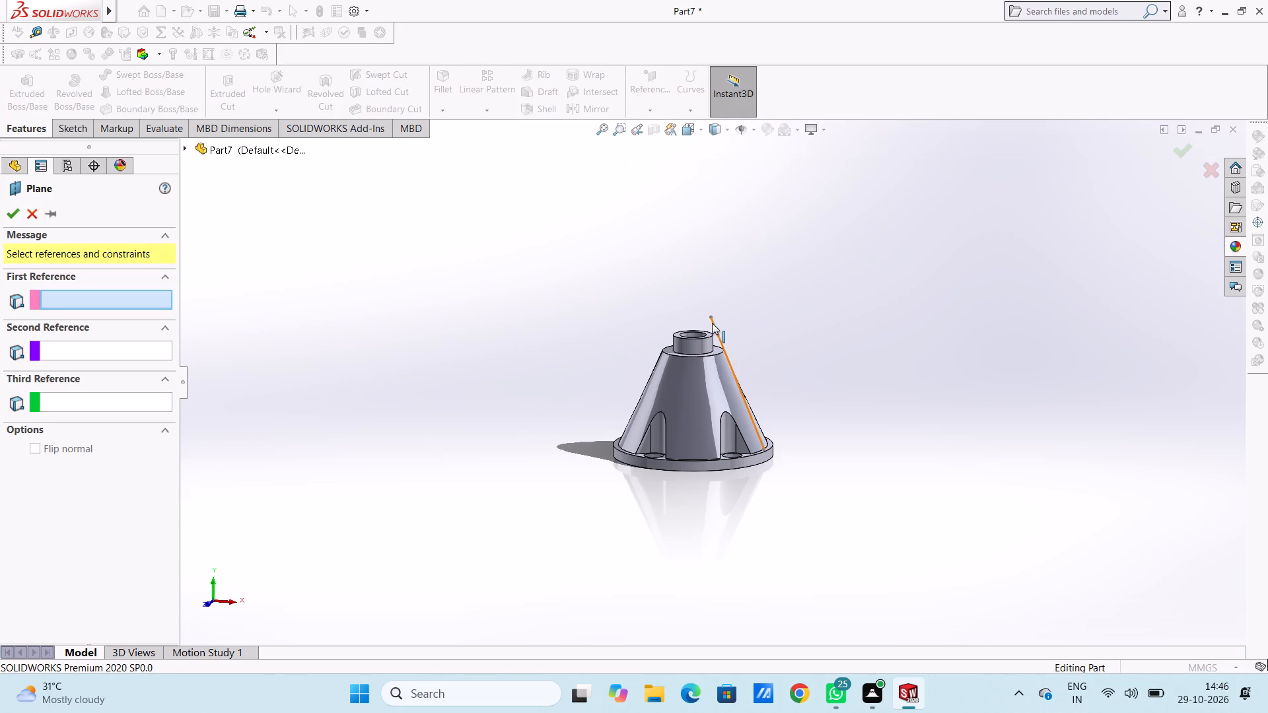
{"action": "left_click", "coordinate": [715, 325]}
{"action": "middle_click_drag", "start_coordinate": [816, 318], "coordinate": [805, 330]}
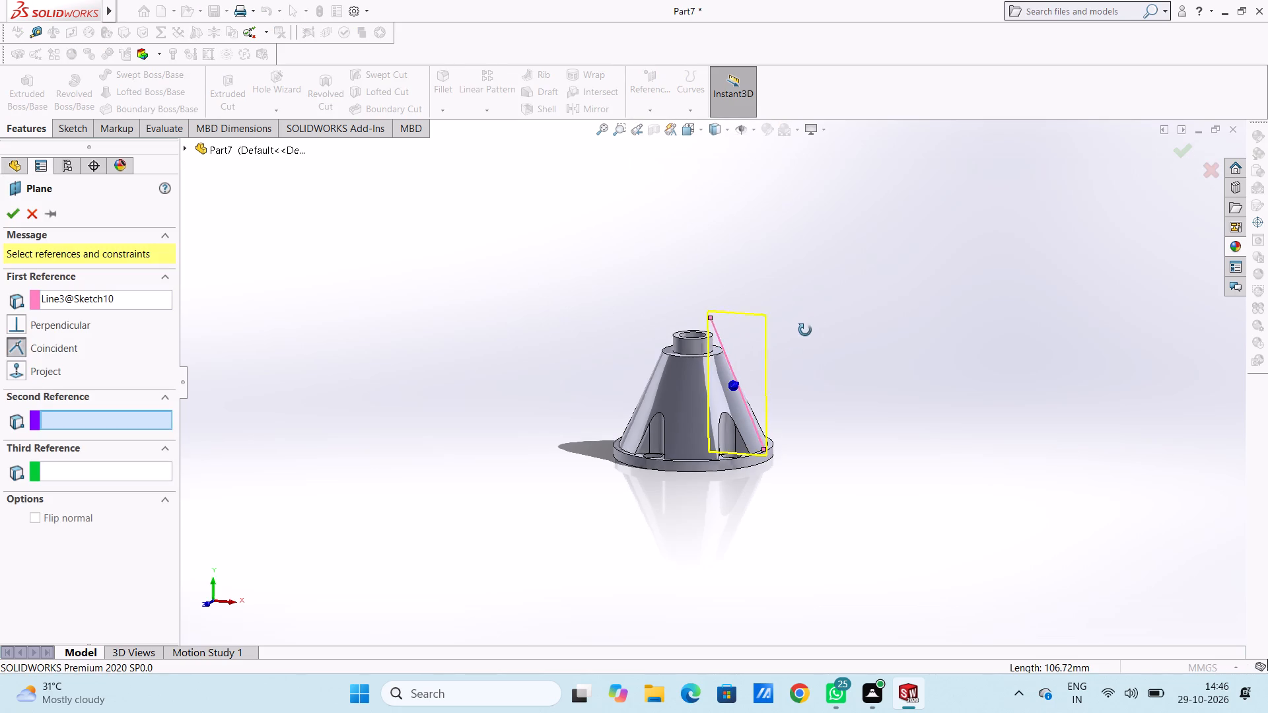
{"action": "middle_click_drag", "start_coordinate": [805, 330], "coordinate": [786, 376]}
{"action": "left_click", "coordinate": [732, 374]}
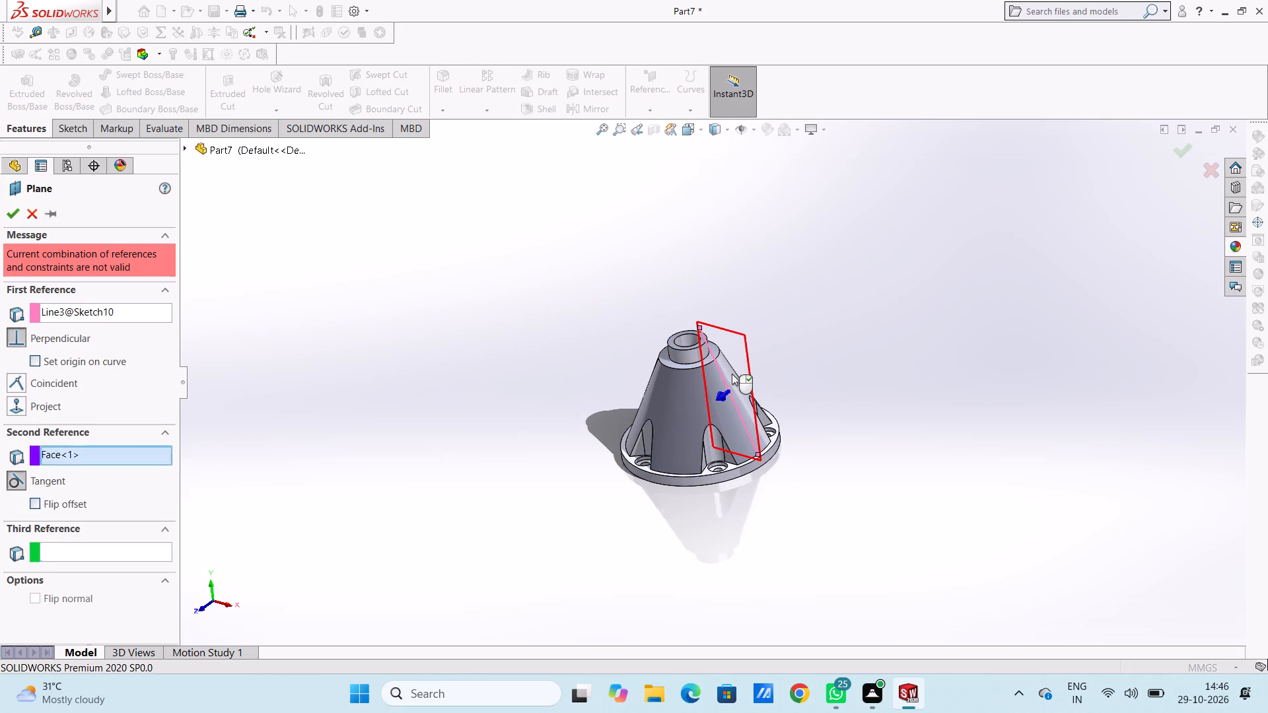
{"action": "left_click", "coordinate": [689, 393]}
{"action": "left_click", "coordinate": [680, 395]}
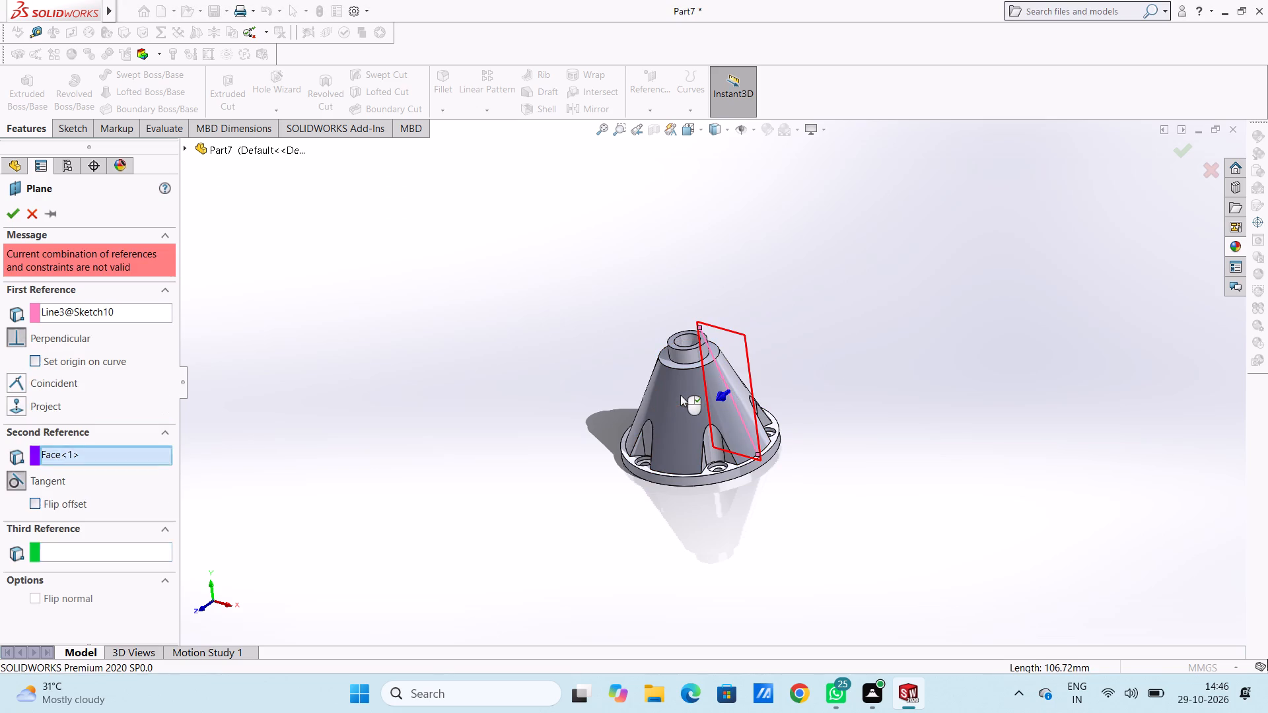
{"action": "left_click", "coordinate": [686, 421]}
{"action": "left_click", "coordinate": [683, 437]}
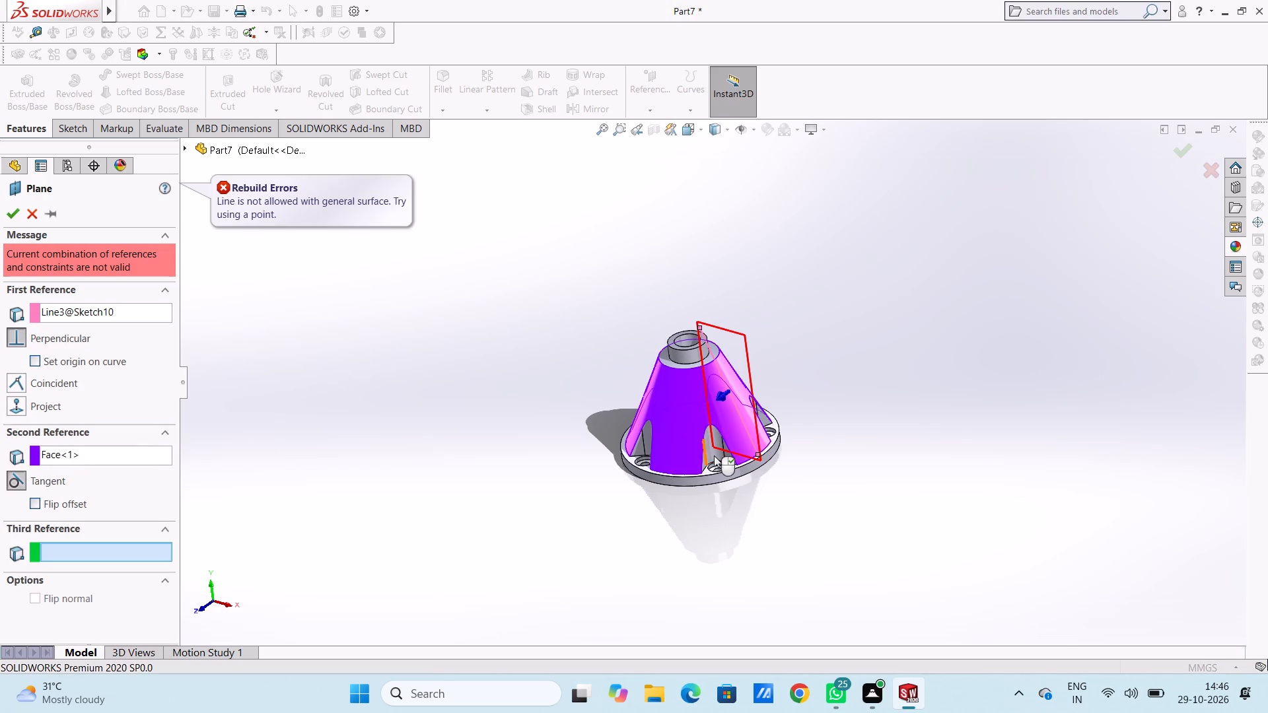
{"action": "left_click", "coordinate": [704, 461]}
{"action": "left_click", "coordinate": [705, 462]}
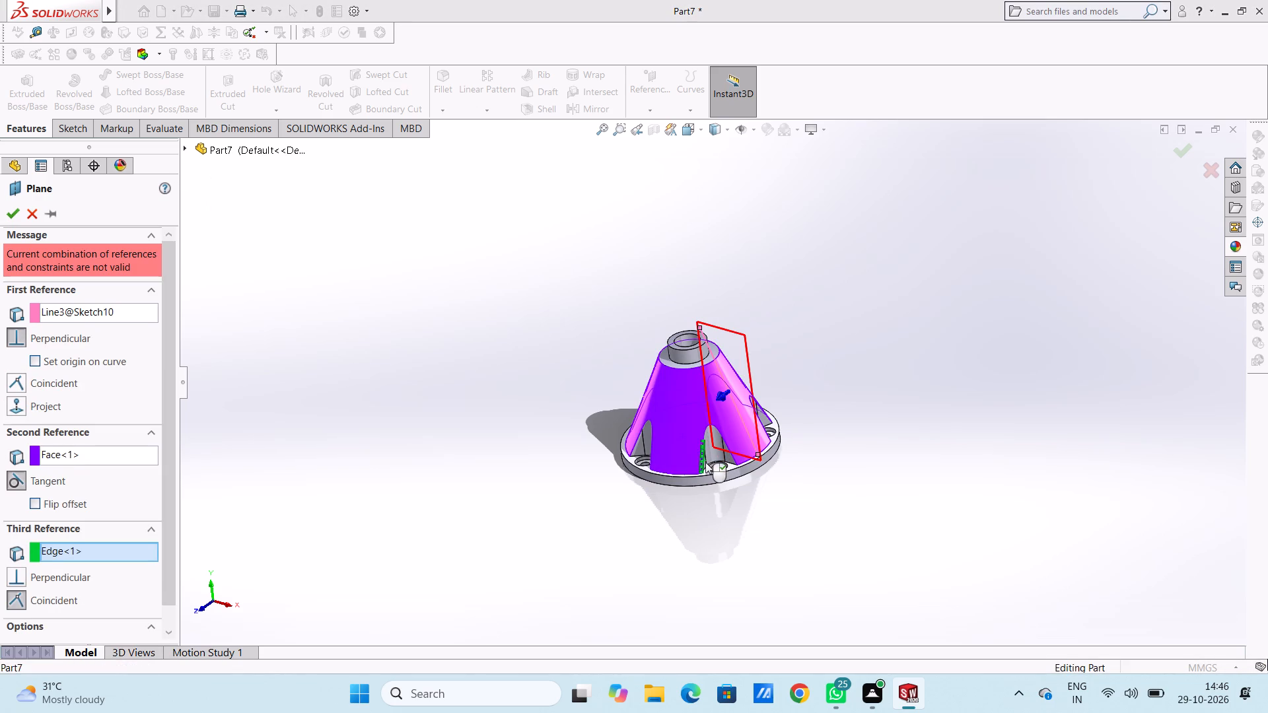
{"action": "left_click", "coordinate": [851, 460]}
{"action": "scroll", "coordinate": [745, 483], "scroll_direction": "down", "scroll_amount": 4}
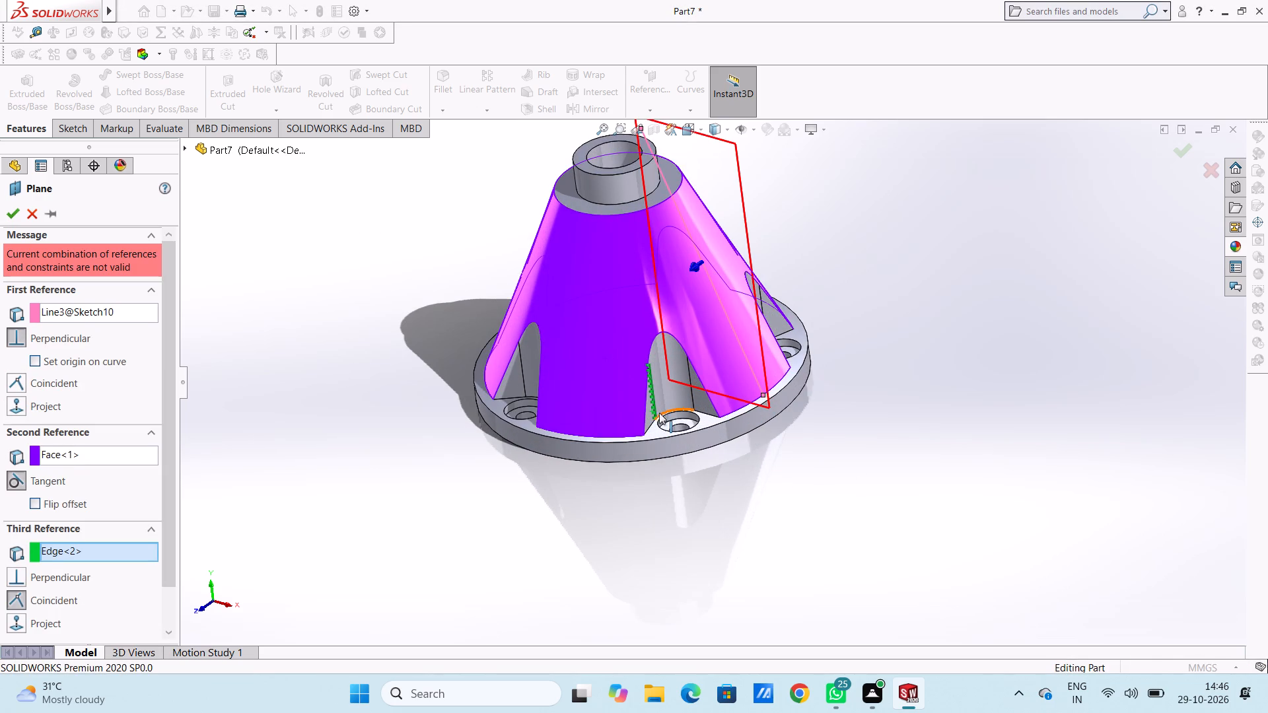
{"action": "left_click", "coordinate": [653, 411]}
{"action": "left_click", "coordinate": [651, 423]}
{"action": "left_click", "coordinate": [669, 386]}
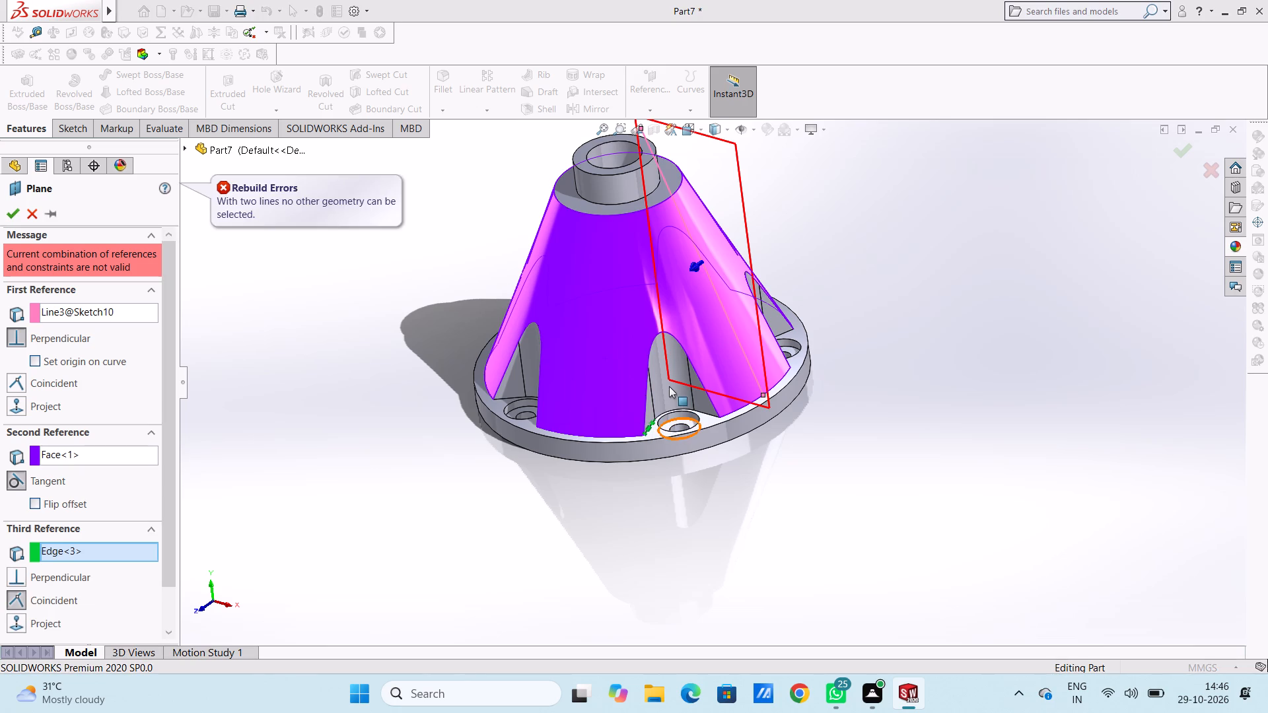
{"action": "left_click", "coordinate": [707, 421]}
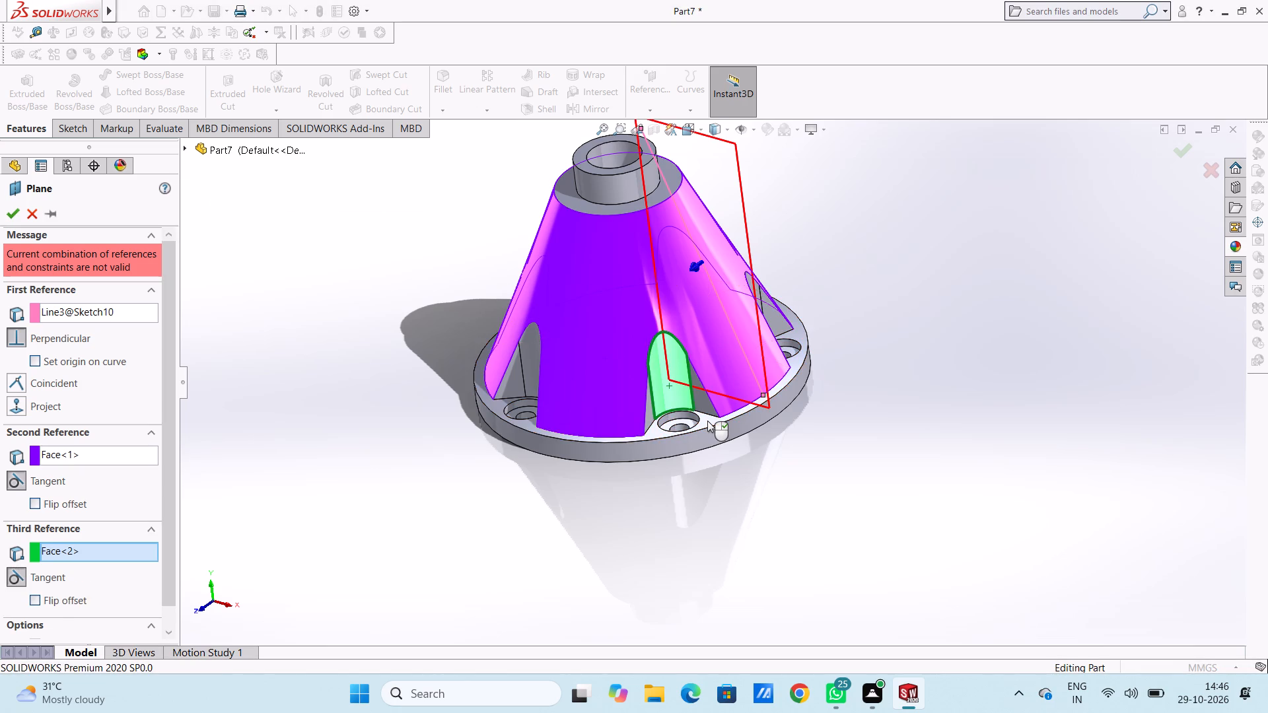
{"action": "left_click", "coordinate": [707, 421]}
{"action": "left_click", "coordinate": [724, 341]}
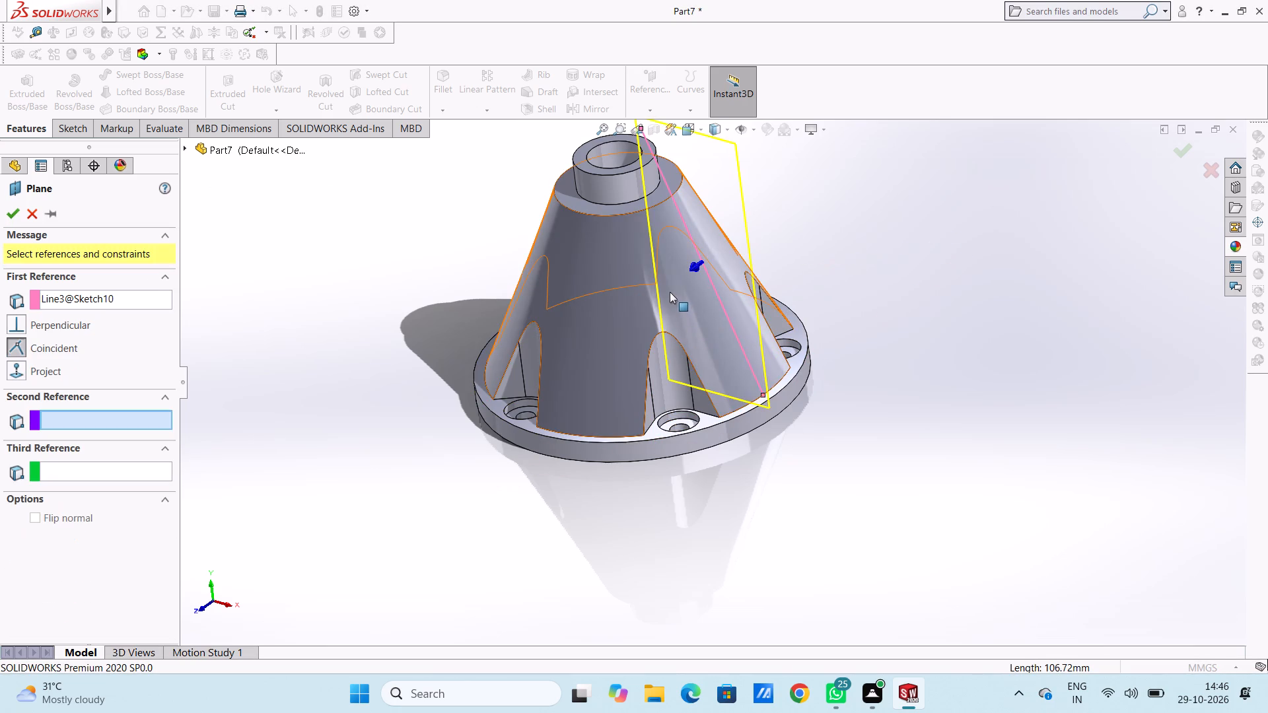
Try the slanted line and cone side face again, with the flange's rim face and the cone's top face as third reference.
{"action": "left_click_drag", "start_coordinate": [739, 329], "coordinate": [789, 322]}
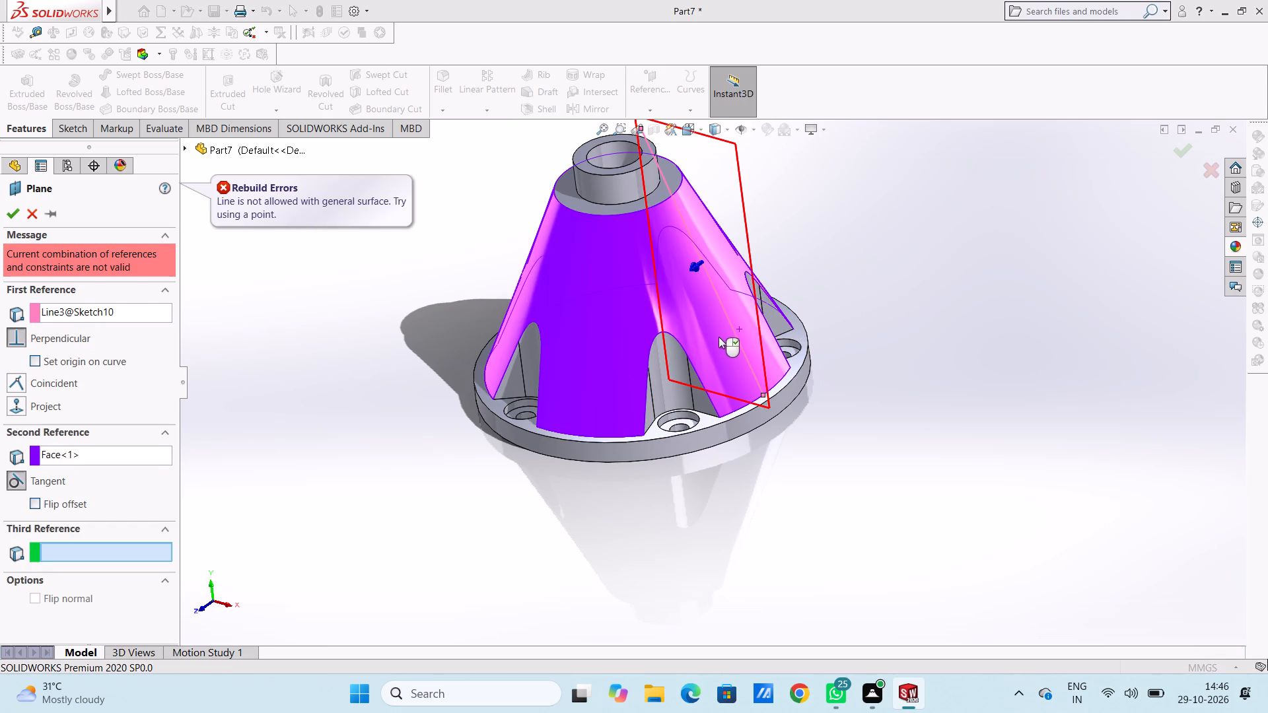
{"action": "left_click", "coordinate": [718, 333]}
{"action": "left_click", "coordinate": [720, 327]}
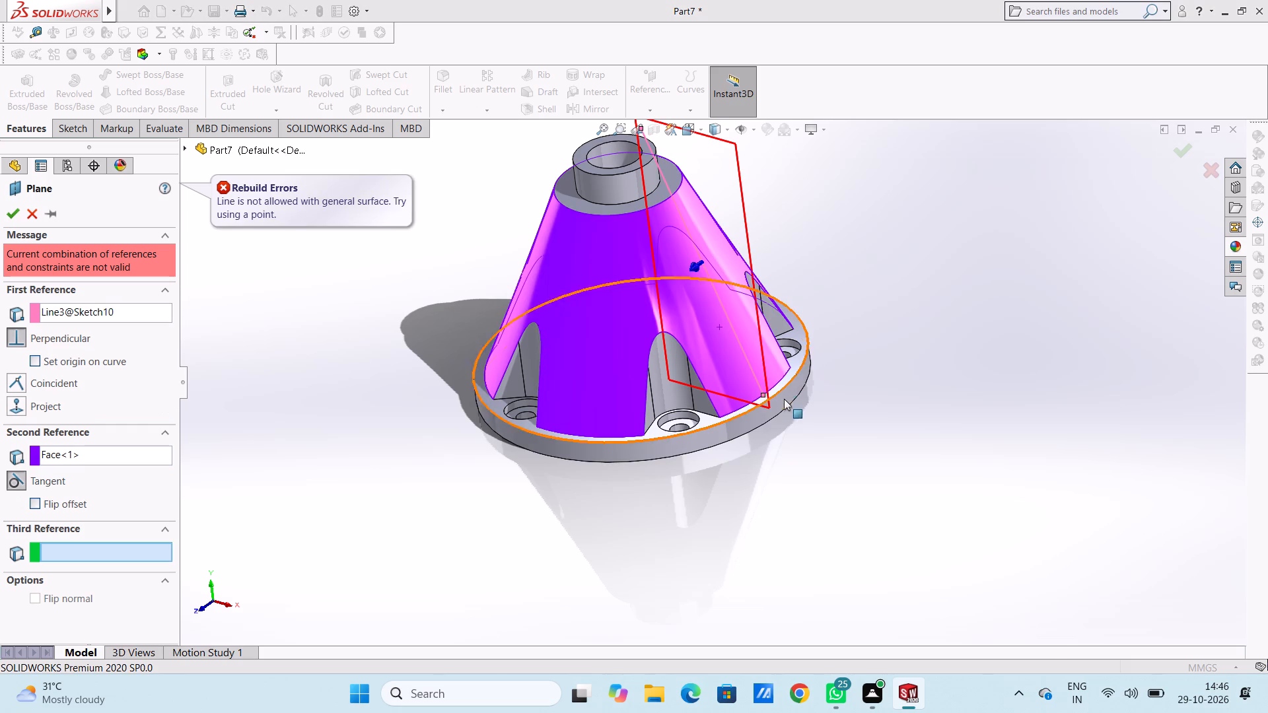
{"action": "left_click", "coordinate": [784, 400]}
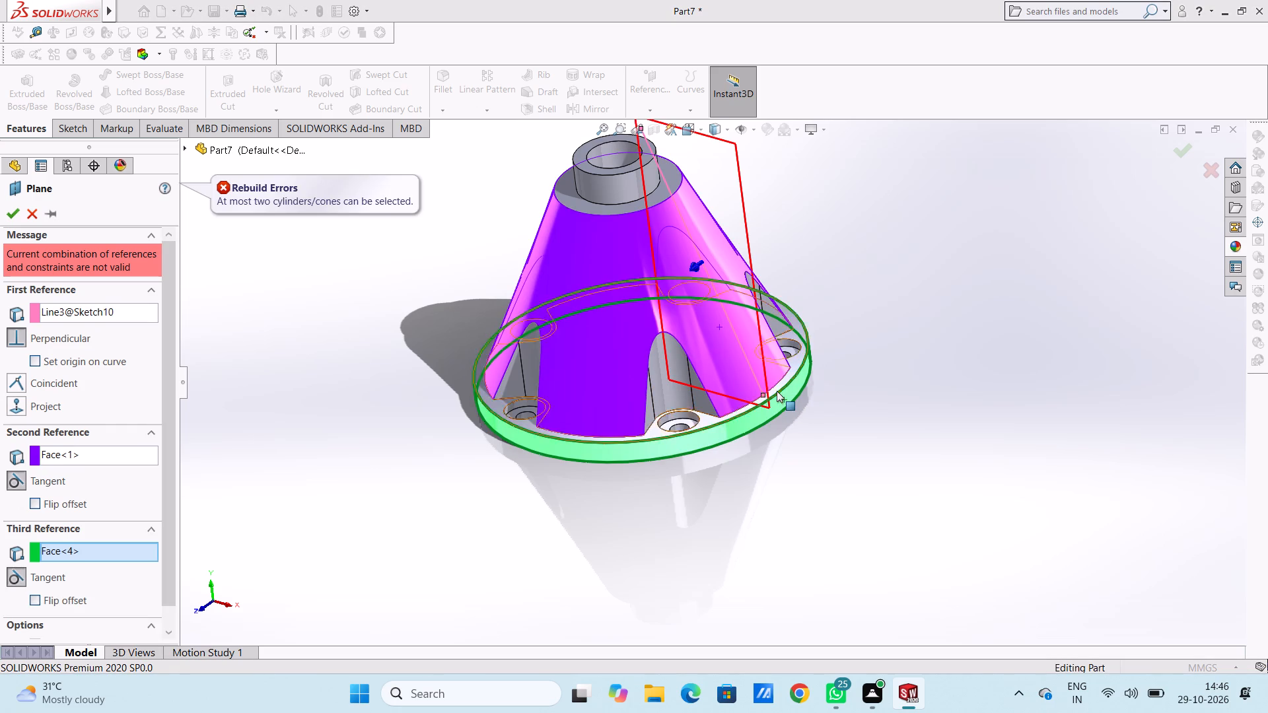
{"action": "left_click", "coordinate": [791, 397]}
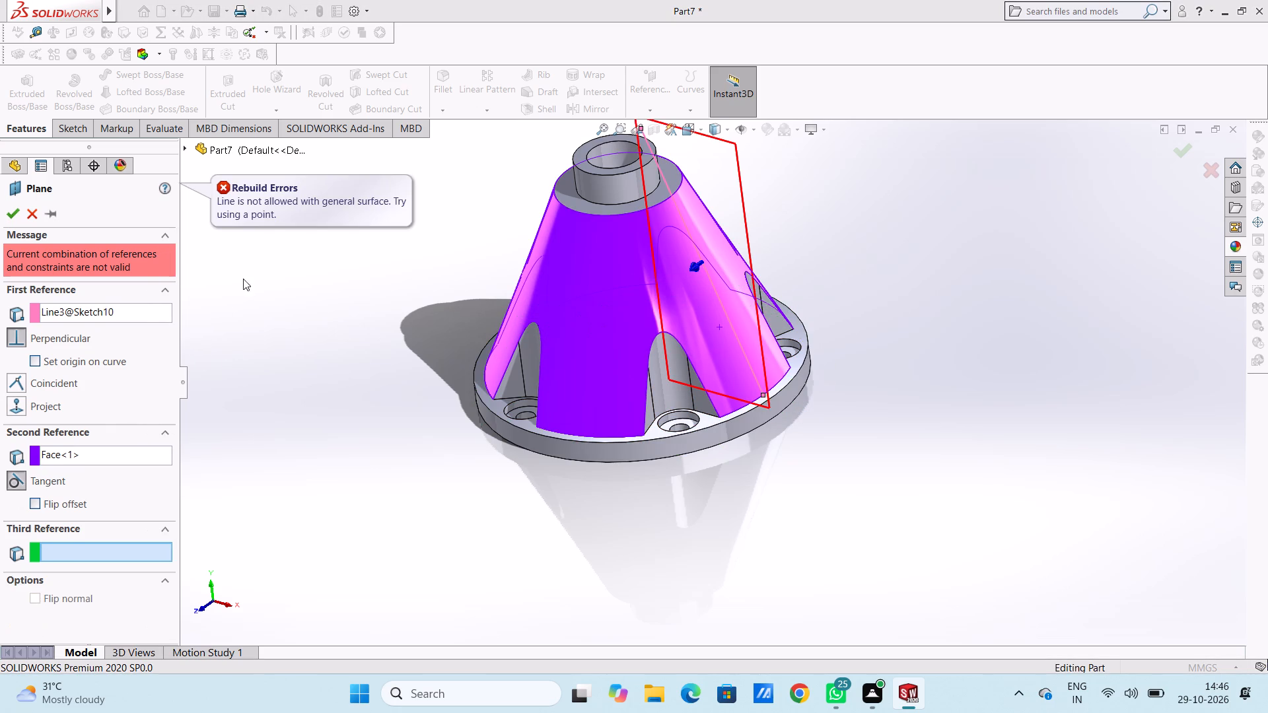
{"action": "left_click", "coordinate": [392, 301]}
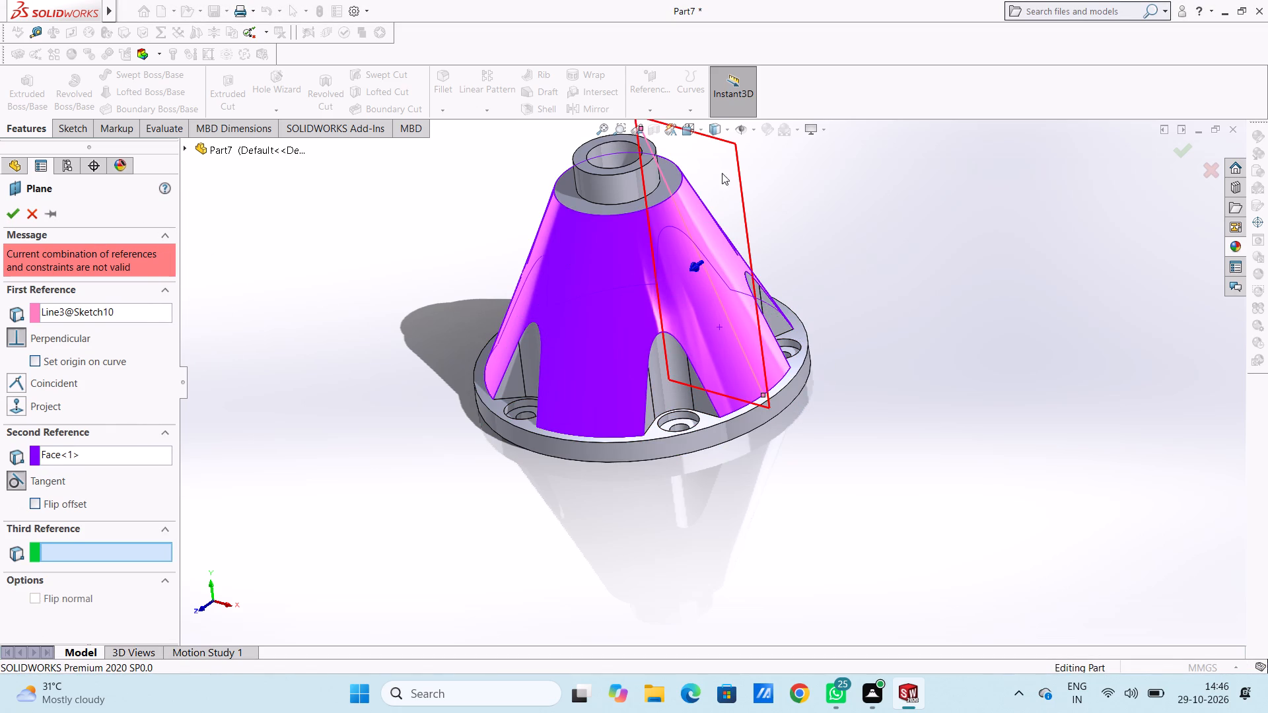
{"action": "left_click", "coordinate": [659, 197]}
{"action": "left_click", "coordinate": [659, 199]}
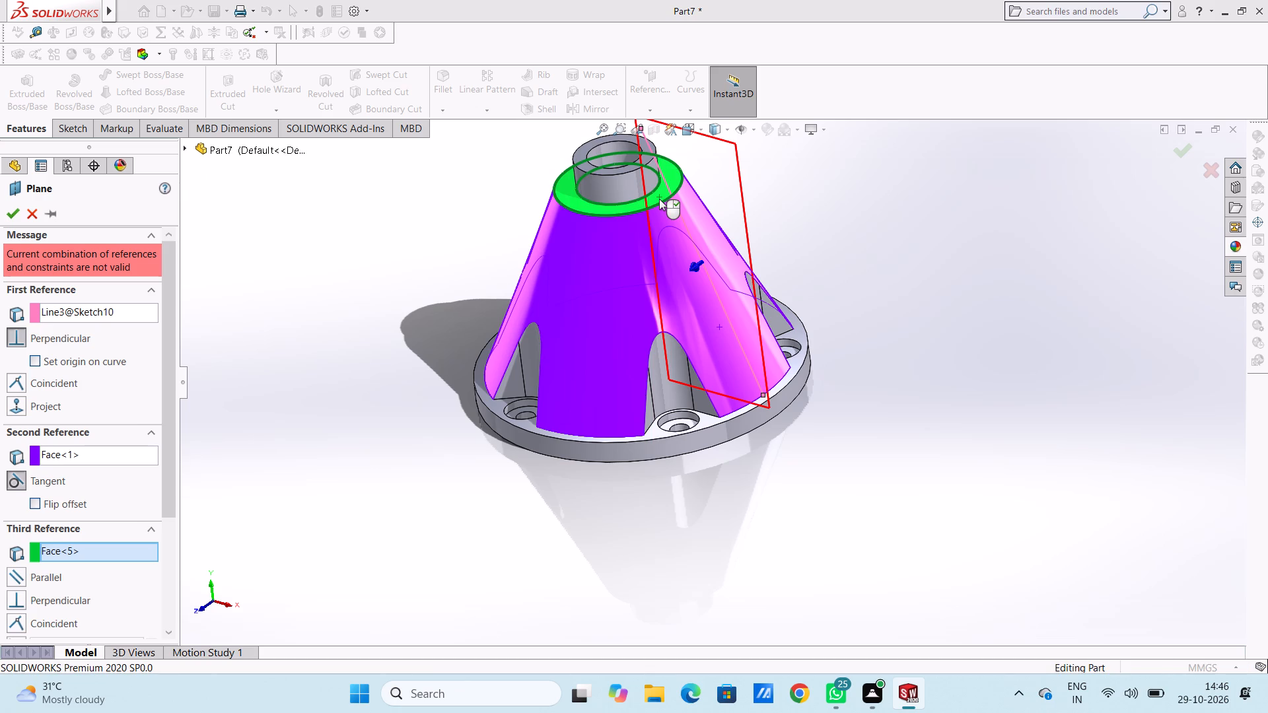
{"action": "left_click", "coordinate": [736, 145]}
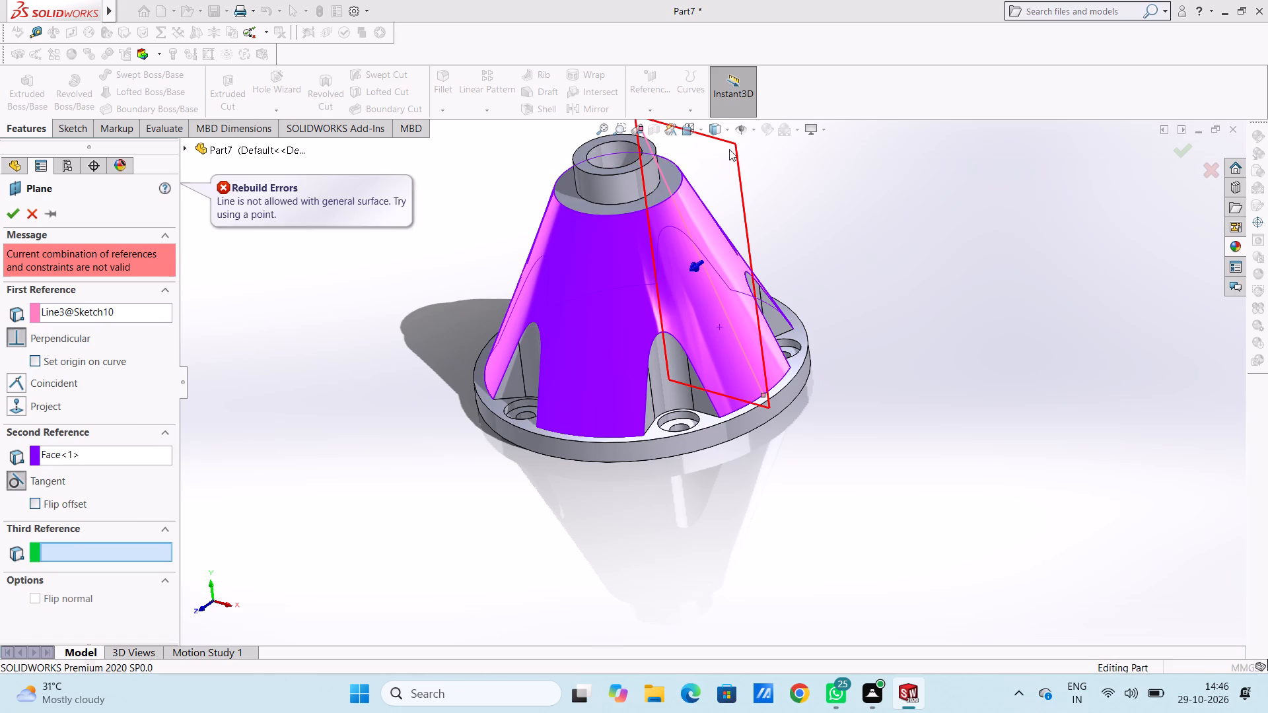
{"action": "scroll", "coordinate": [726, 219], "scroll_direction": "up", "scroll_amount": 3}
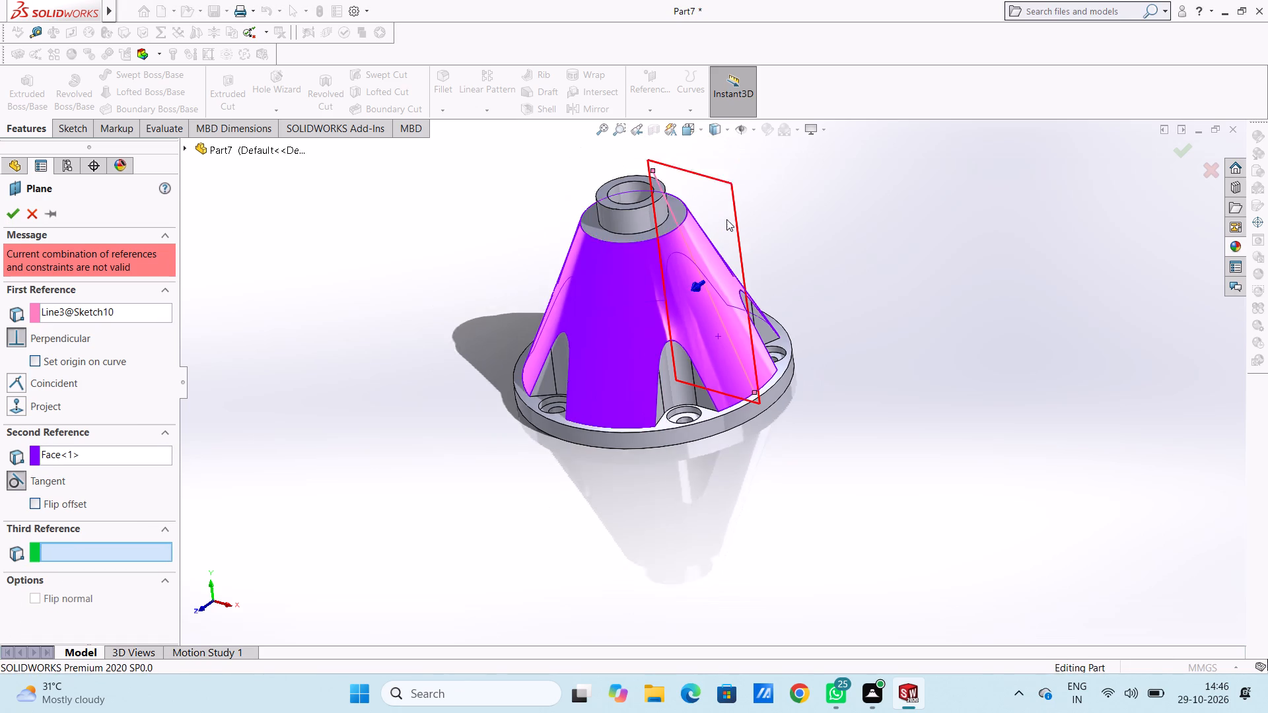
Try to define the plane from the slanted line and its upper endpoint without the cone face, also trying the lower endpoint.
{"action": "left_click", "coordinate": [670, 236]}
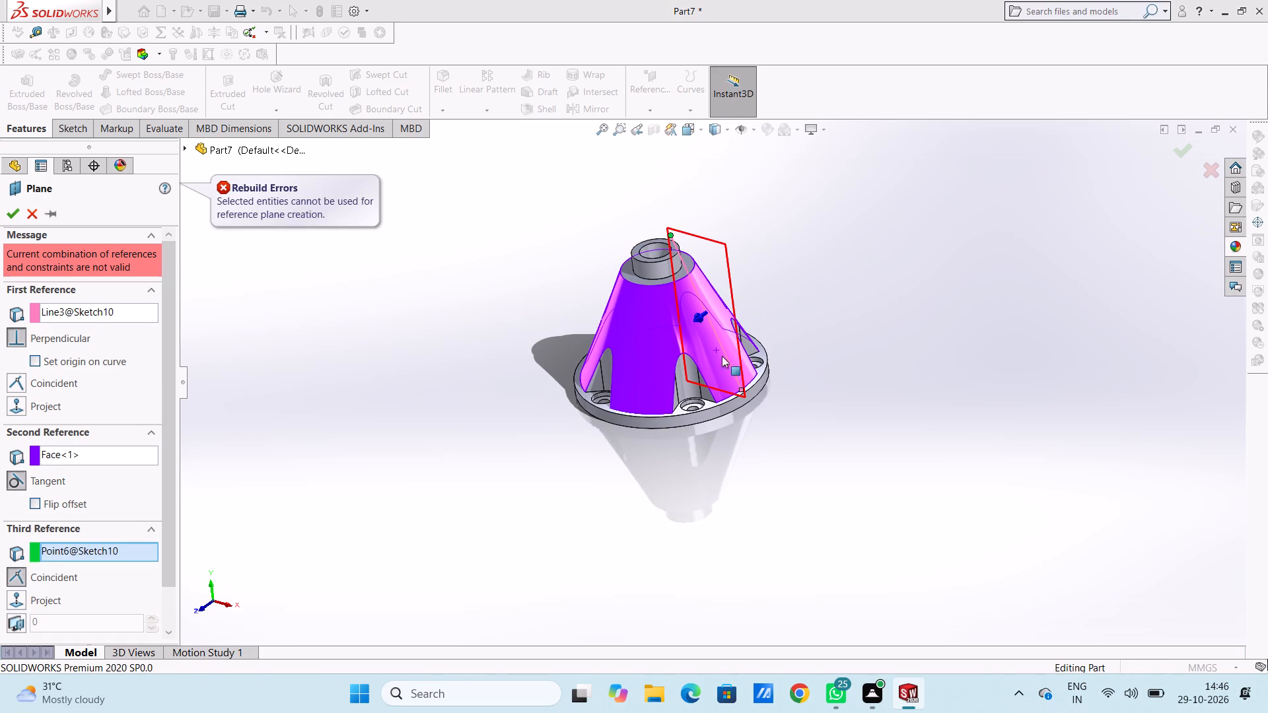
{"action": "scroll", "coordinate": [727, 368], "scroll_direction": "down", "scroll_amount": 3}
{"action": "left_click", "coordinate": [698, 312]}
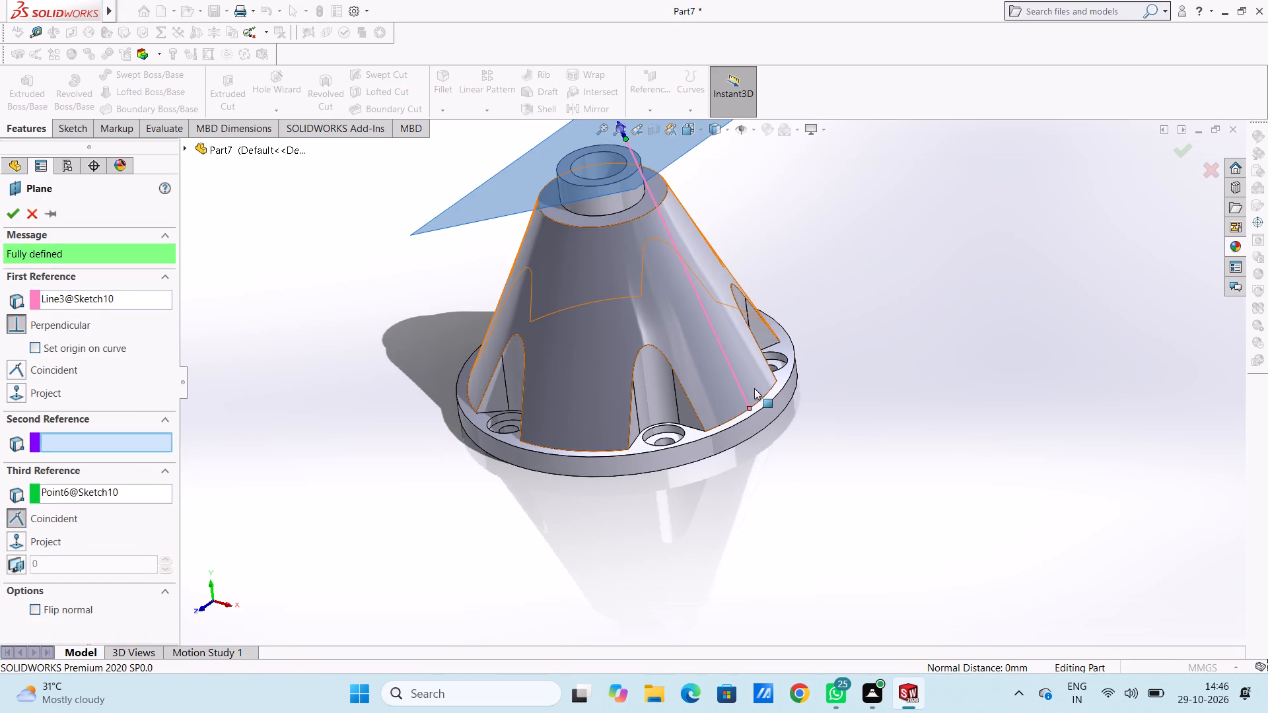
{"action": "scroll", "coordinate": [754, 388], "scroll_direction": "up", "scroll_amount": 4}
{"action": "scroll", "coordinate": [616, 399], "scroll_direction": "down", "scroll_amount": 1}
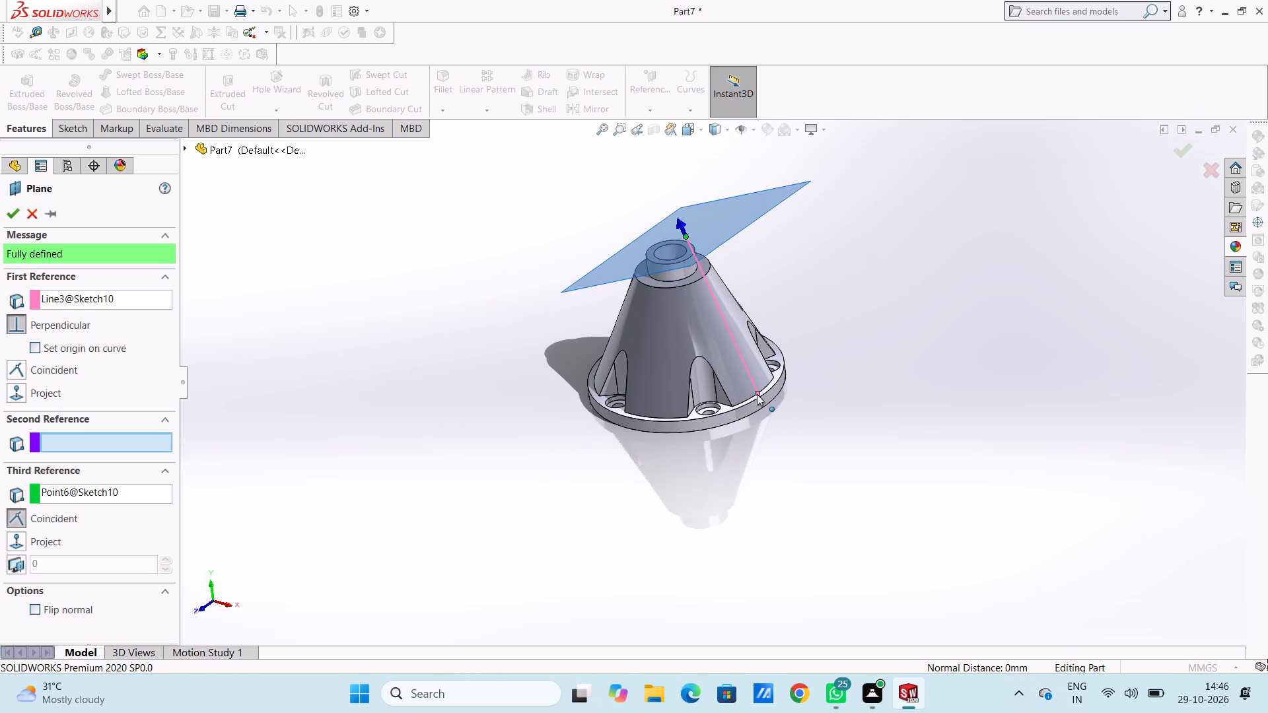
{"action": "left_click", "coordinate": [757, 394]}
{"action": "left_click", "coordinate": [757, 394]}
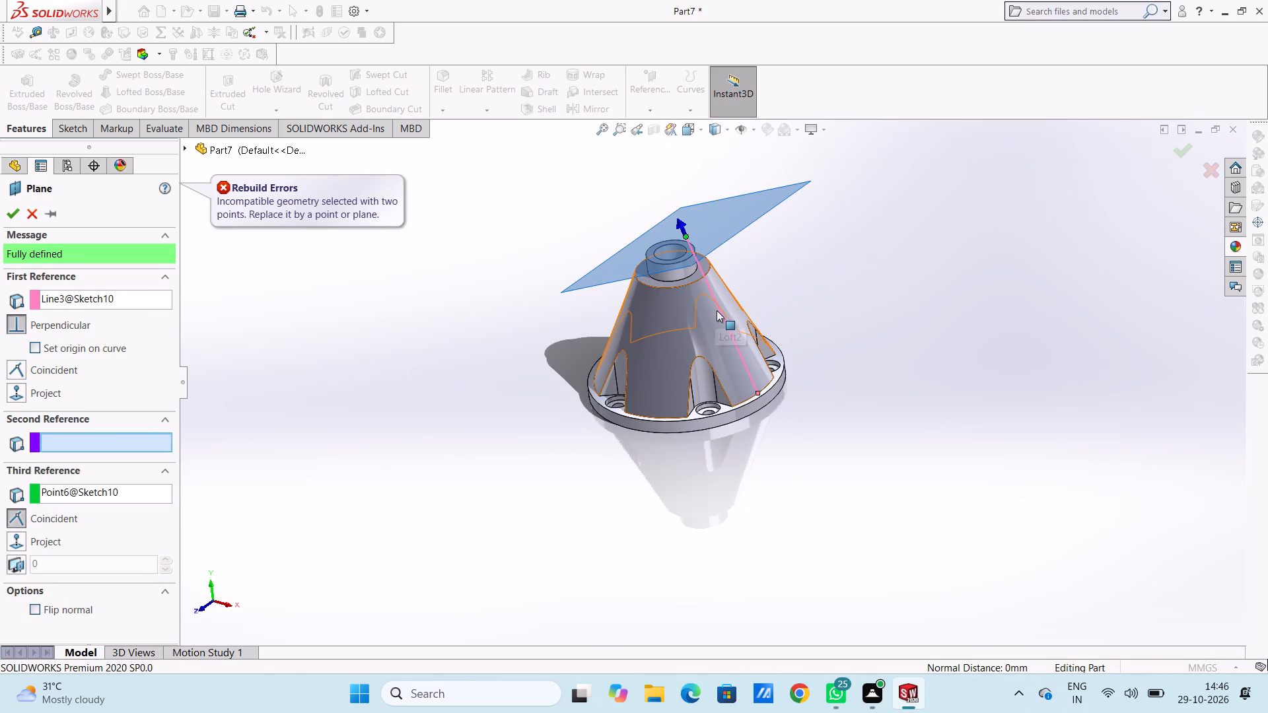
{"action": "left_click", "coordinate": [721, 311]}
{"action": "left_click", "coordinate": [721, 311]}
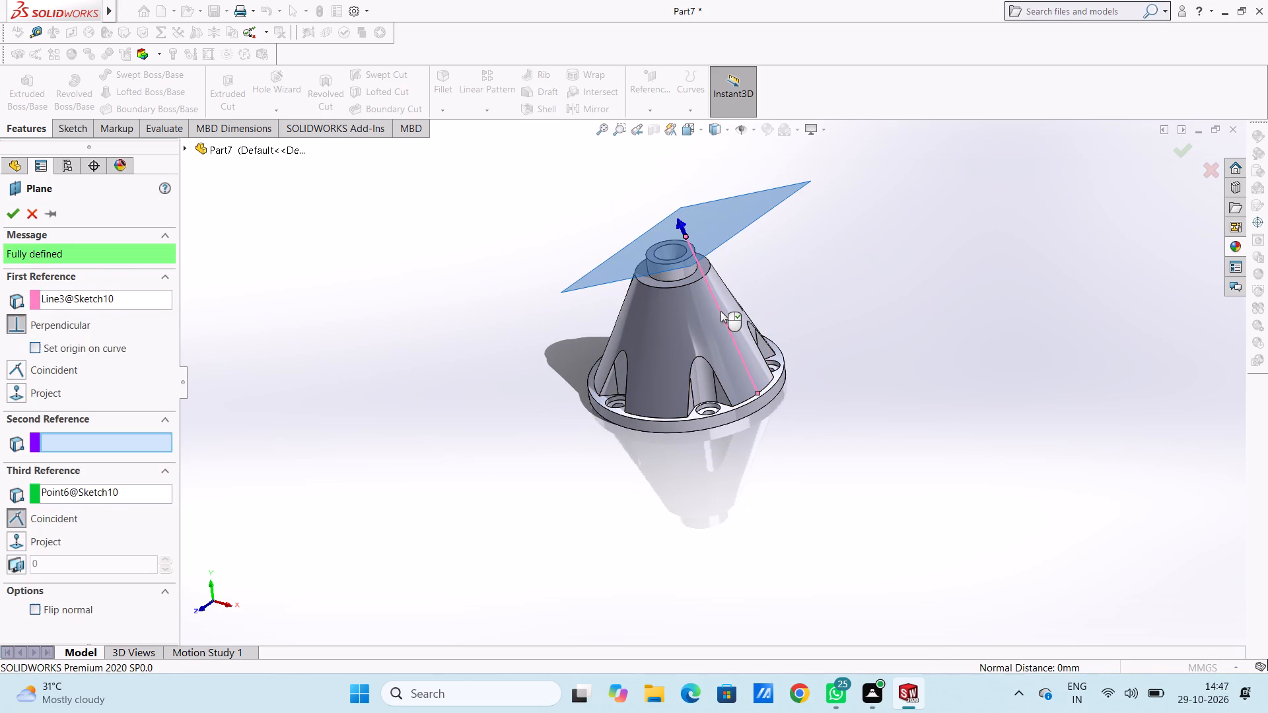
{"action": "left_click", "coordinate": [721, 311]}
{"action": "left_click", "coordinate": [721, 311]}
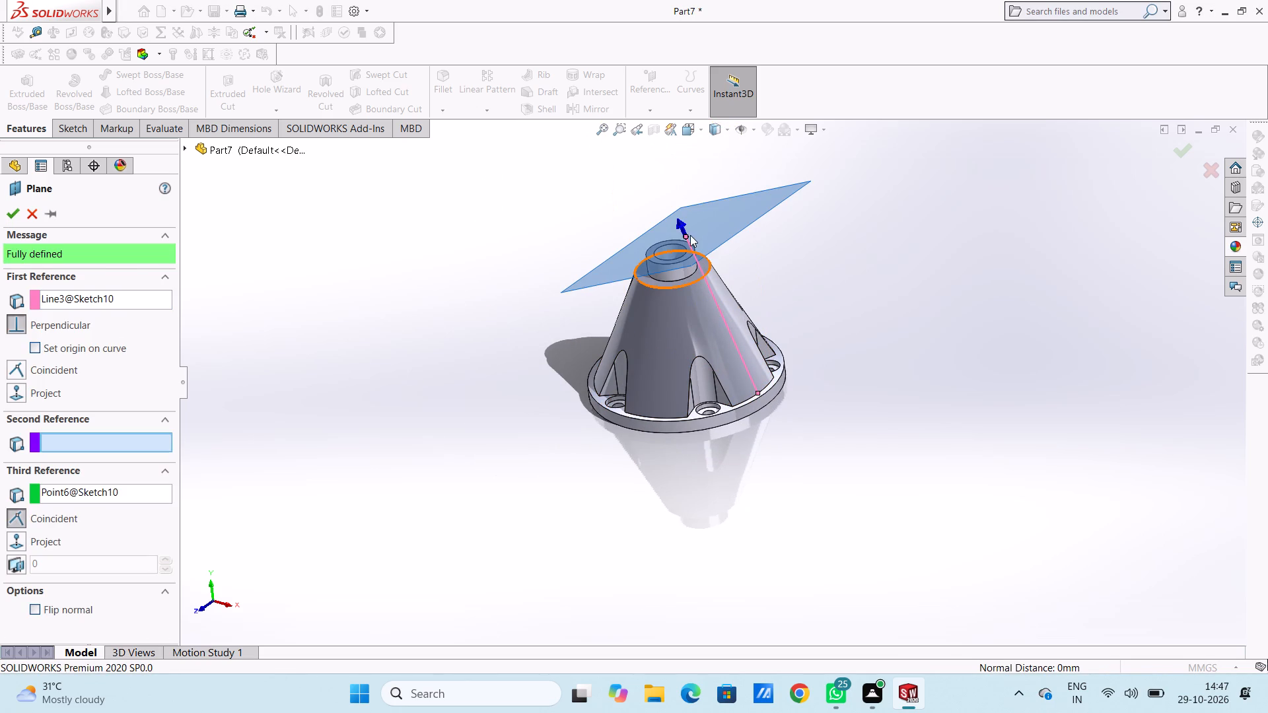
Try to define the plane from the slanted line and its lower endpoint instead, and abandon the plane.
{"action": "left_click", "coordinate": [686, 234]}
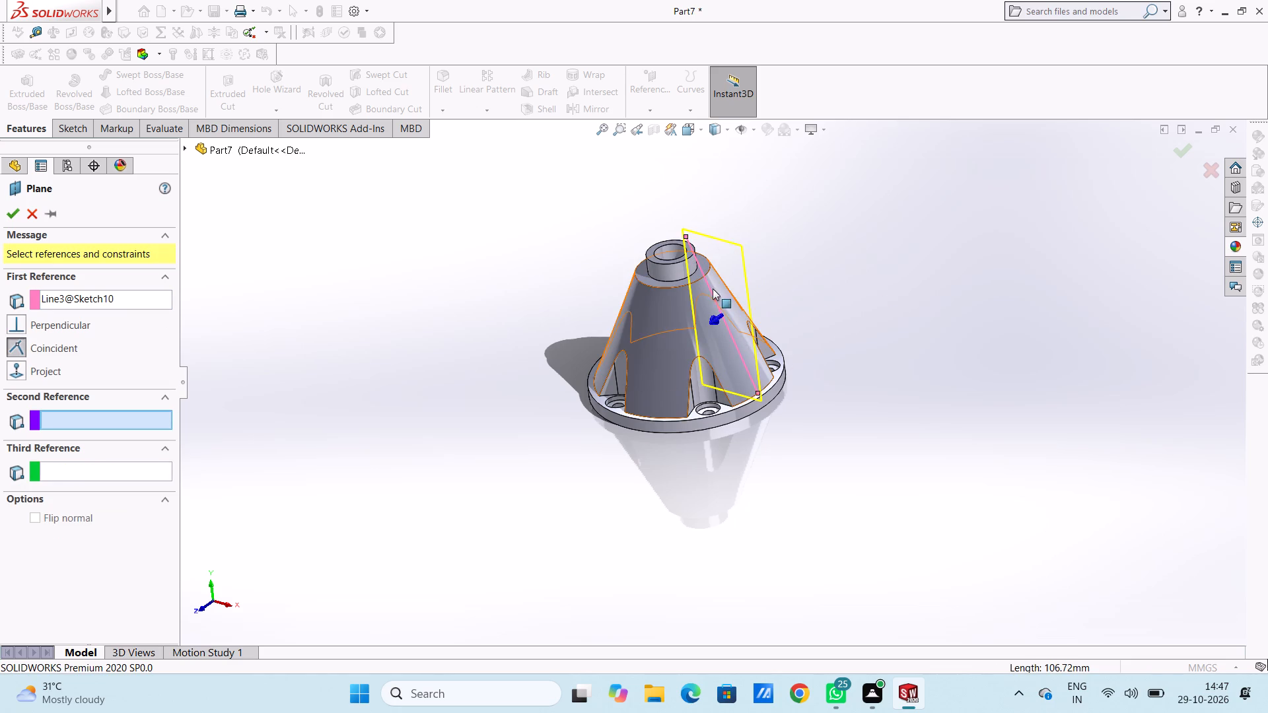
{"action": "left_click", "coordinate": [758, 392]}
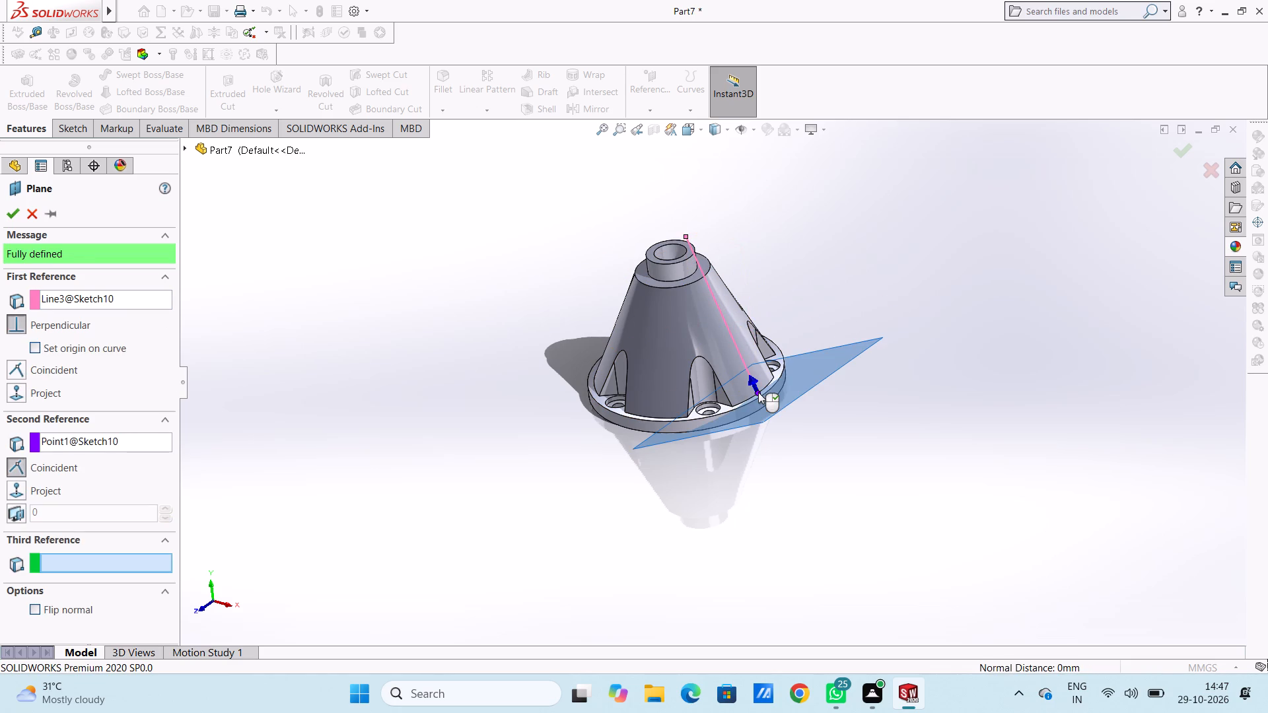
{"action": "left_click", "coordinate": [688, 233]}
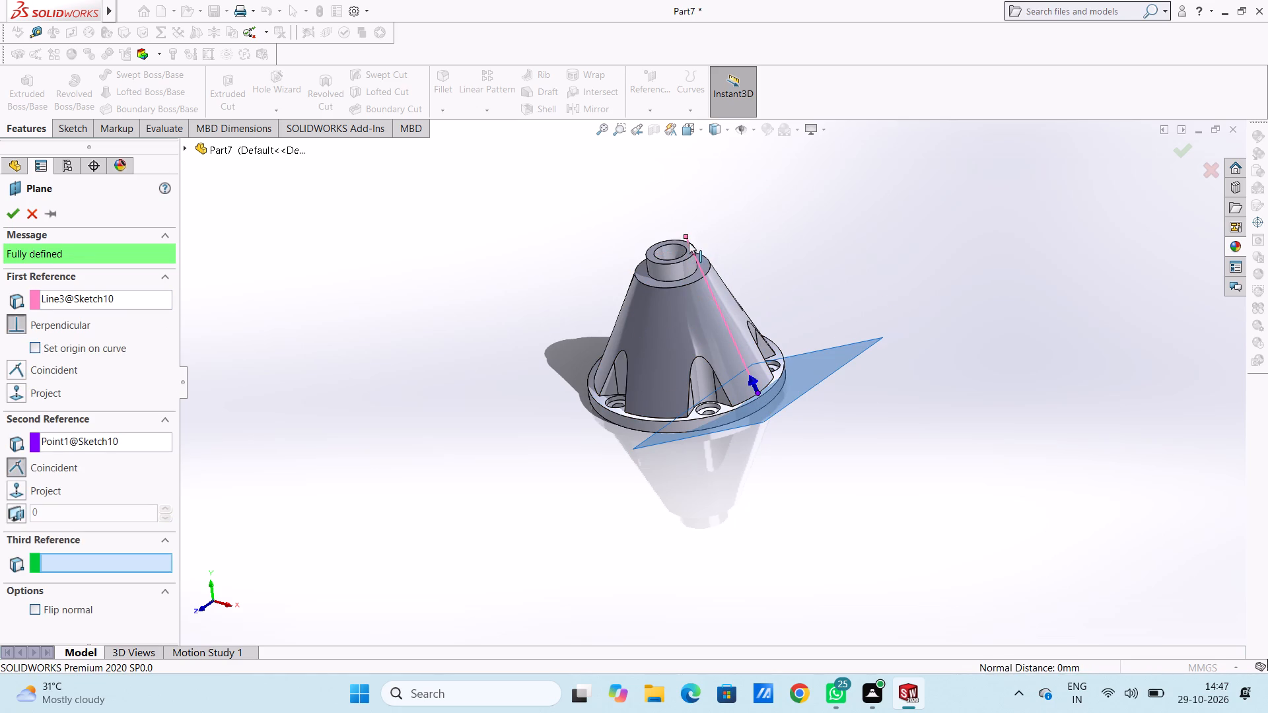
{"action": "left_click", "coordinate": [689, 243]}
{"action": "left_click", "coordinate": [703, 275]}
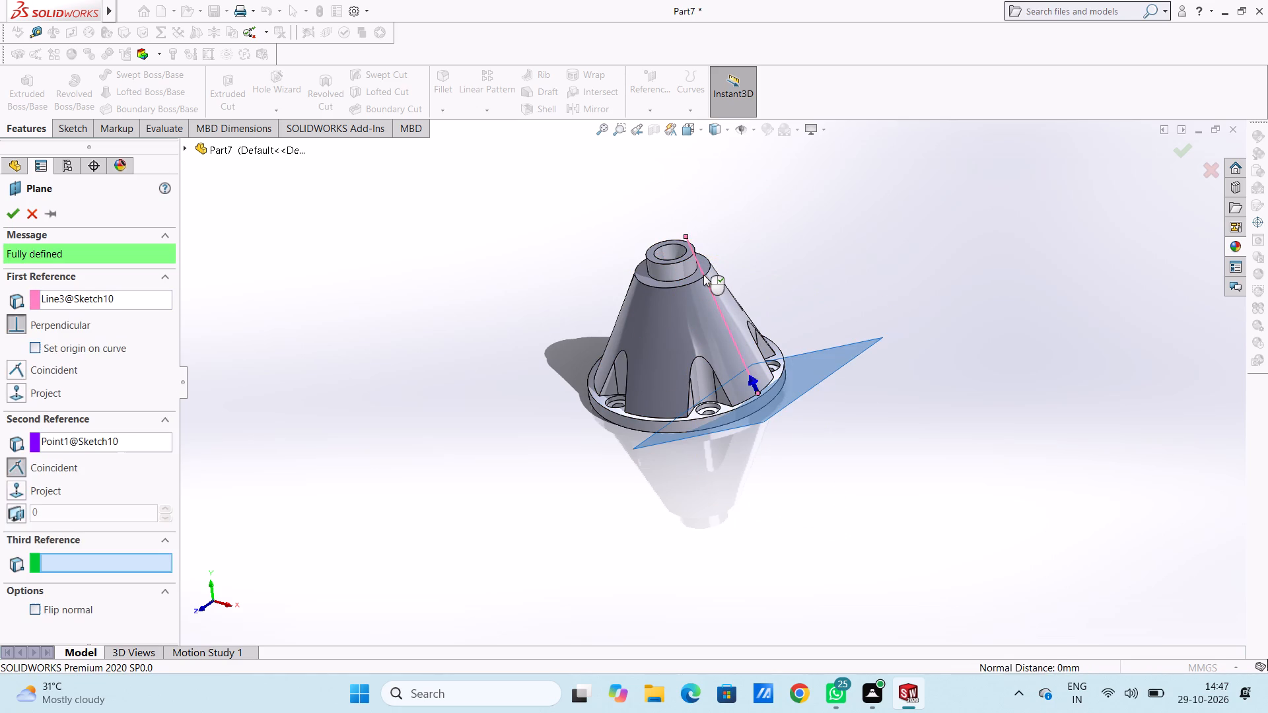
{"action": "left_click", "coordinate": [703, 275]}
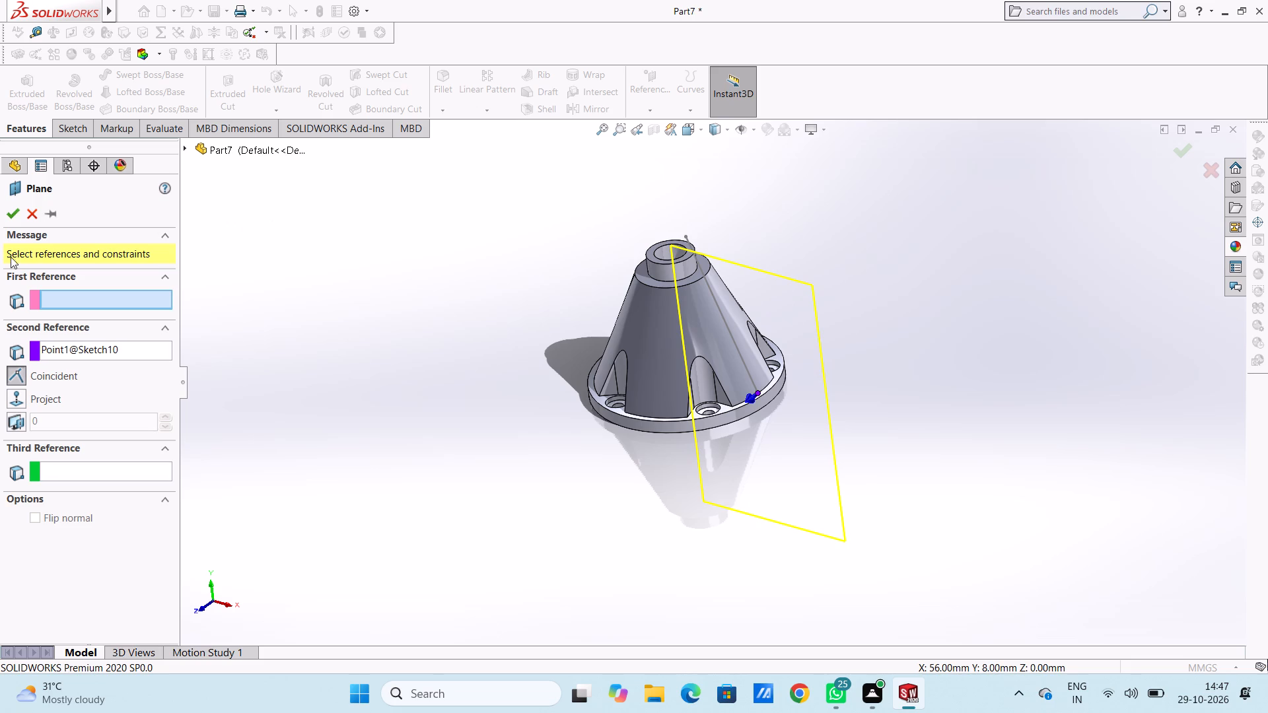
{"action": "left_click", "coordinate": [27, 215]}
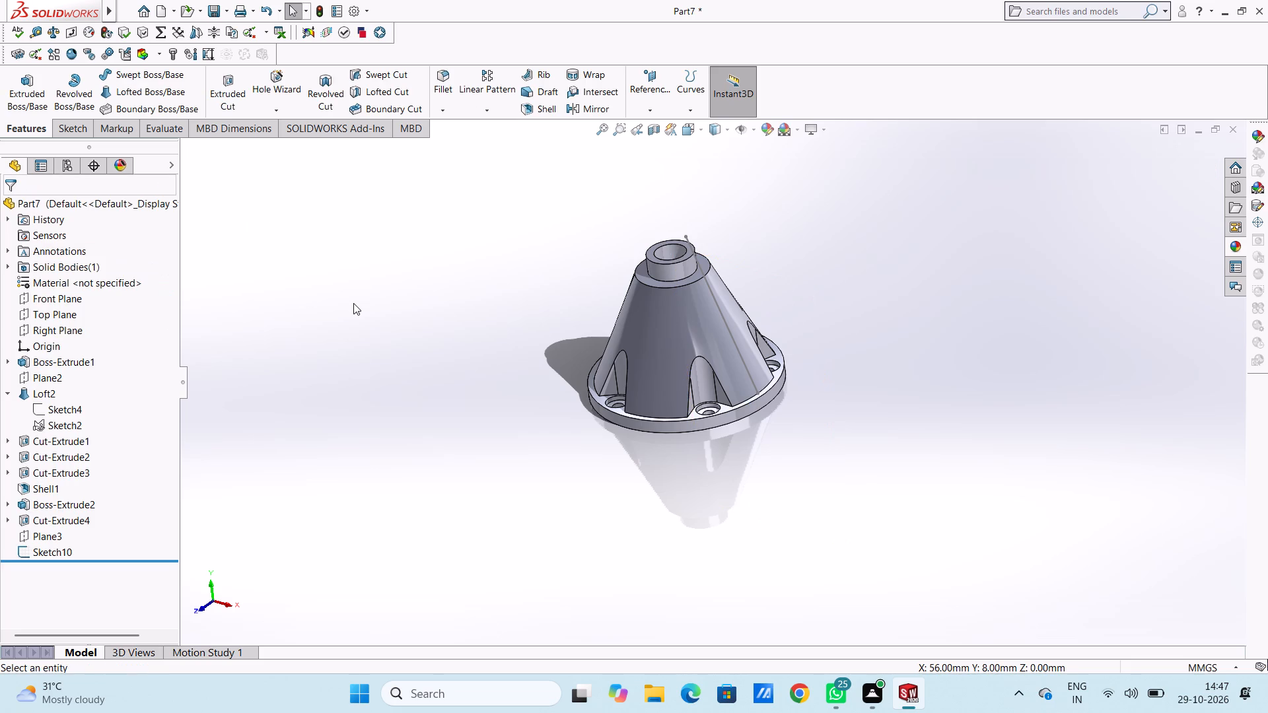
Undo back through Sketch10, removing both dimensions and every slanted line drawn along the cone's side.
{"action": "key", "text": "ctrl+z"}
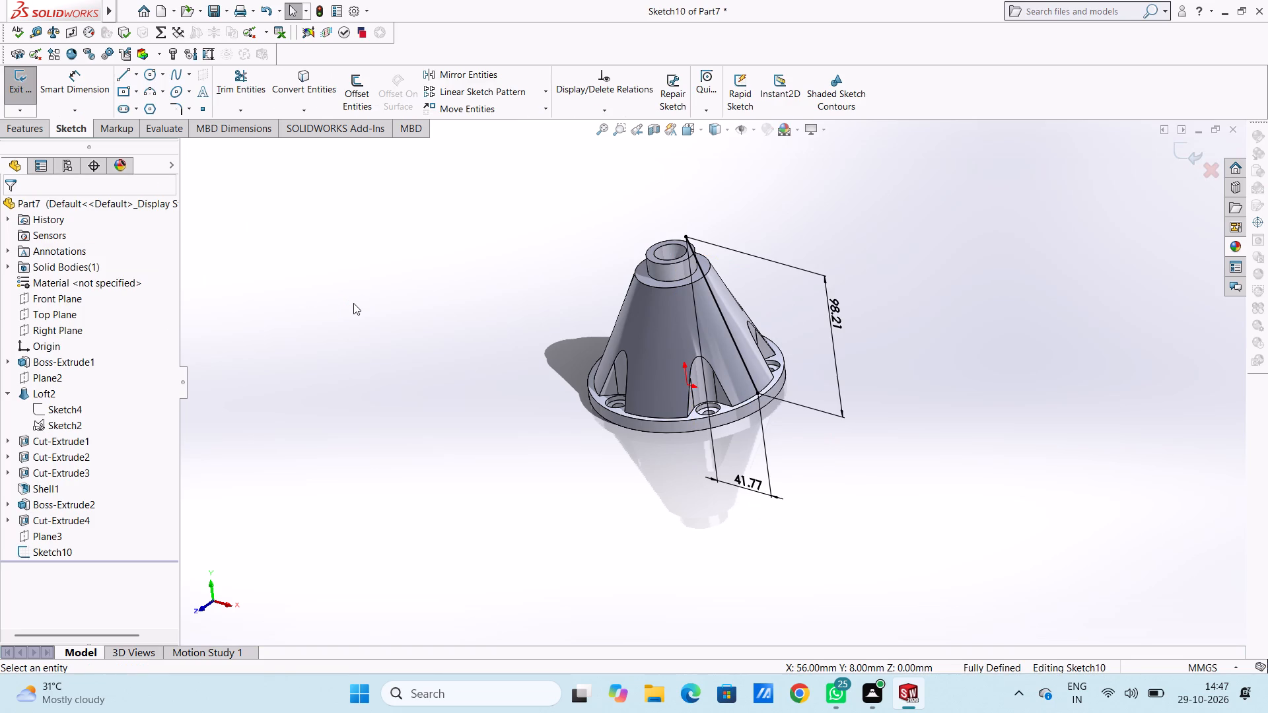
{"action": "key", "text": "ctrl+z"}
{"action": "key", "text": "ctrl+z"}
{"action": "key", "text": "ctrl+z"}
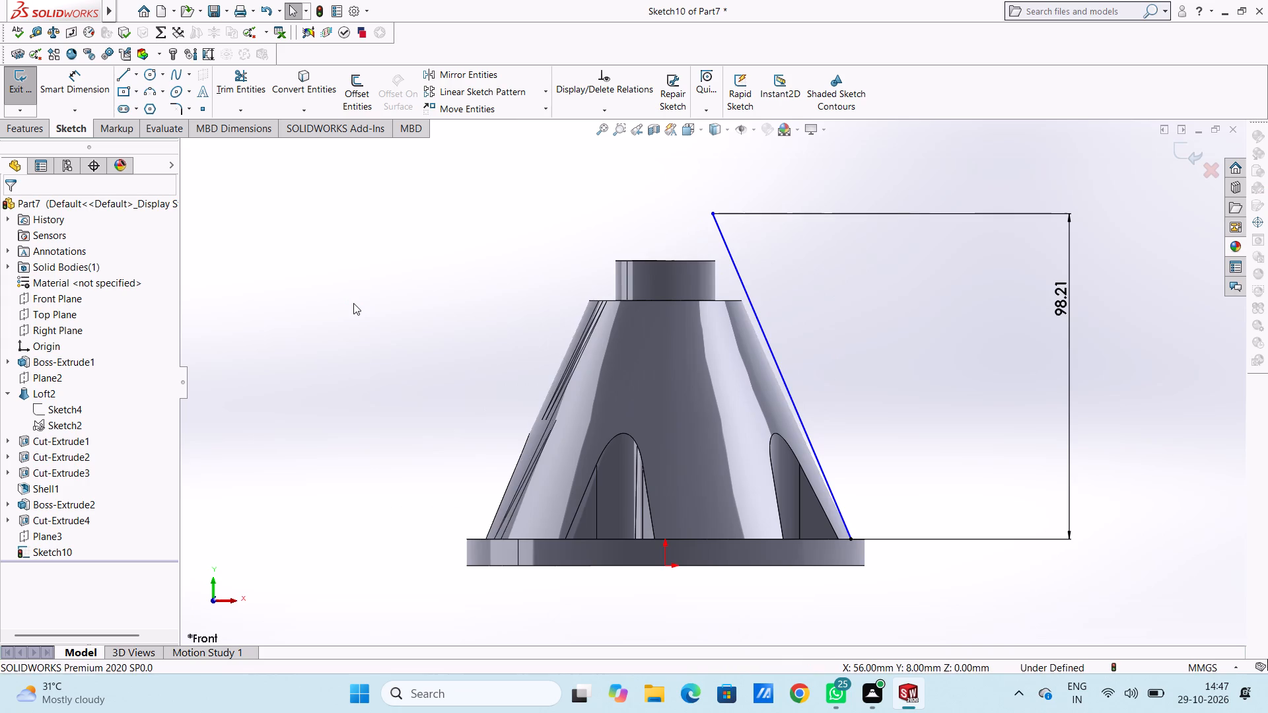
{"action": "key", "text": "ctrl+z"}
{"action": "key", "text": "ctrl+z"}
{"action": "key", "text": "ctrl+z"}
{"action": "key", "text": "ctrl+z"}
{"action": "key", "text": "ctrl+z"}
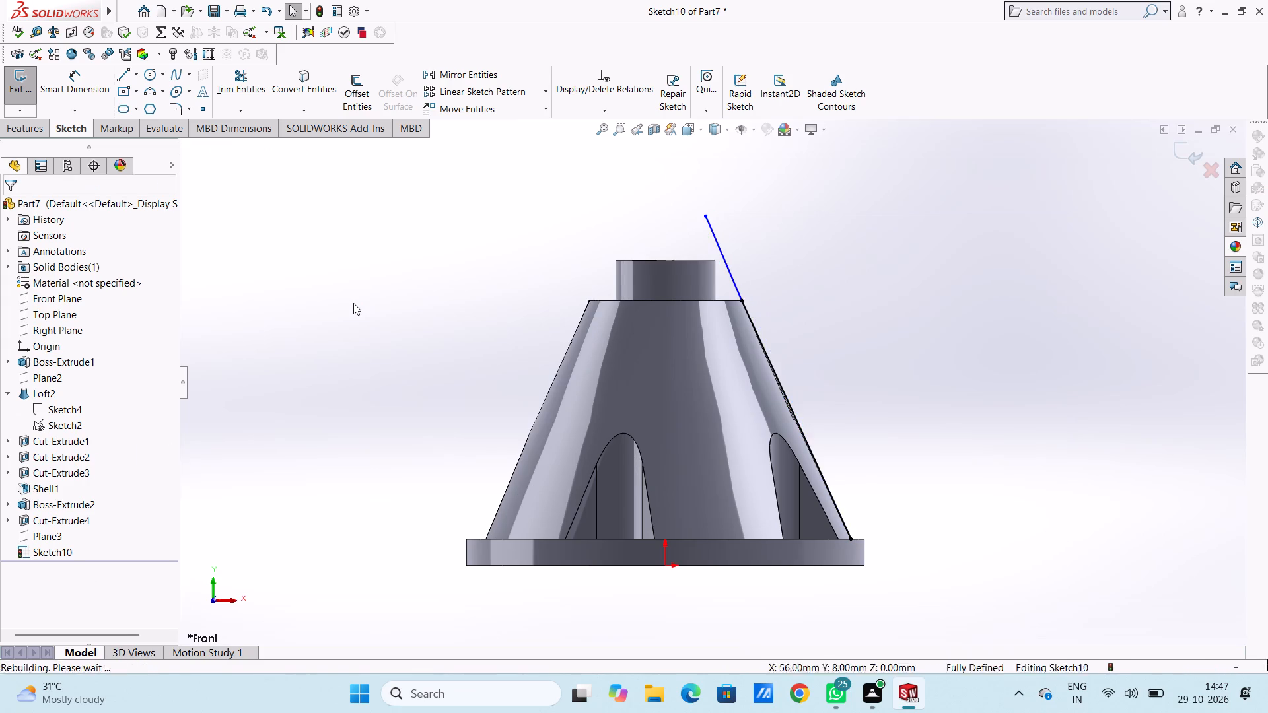
{"action": "key", "text": "ctrl+z"}
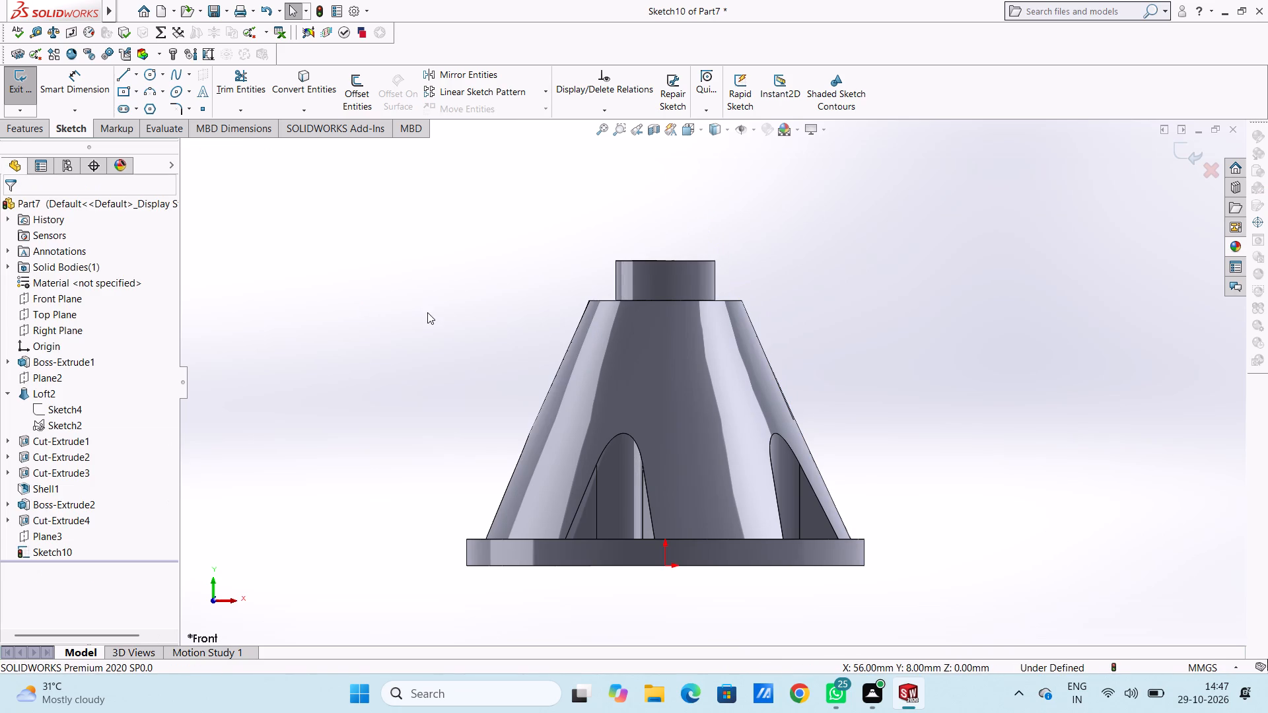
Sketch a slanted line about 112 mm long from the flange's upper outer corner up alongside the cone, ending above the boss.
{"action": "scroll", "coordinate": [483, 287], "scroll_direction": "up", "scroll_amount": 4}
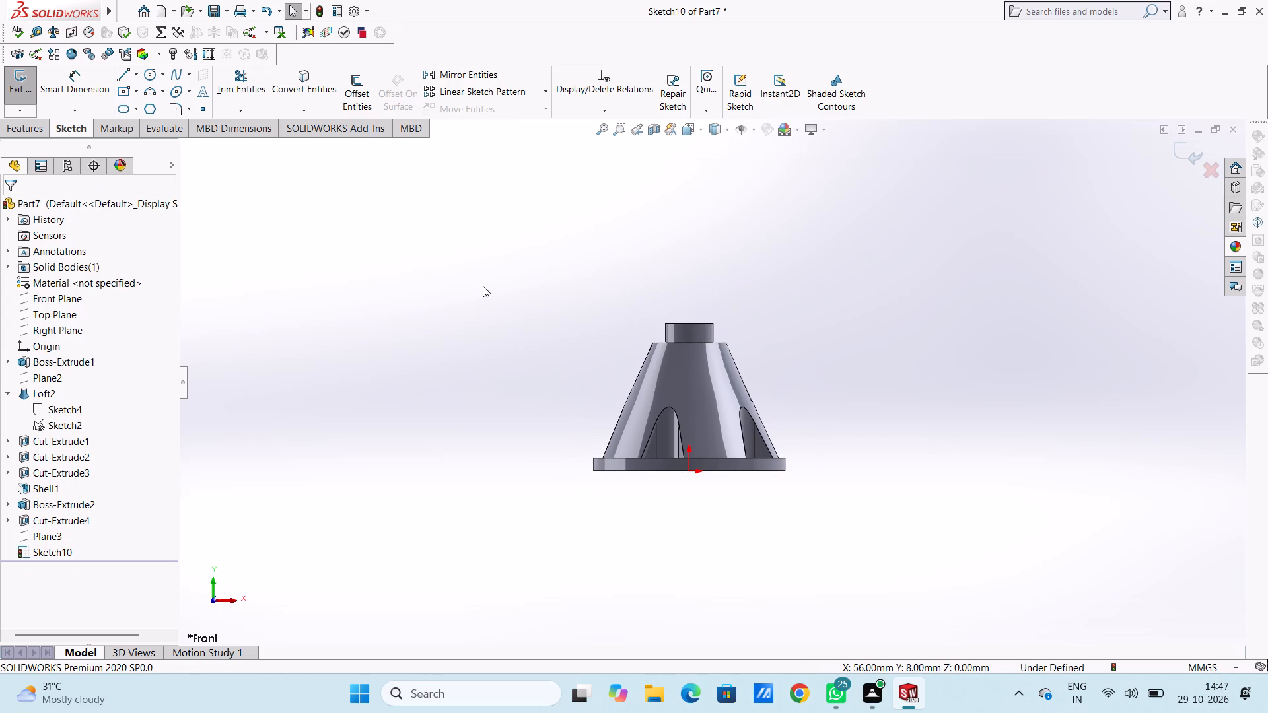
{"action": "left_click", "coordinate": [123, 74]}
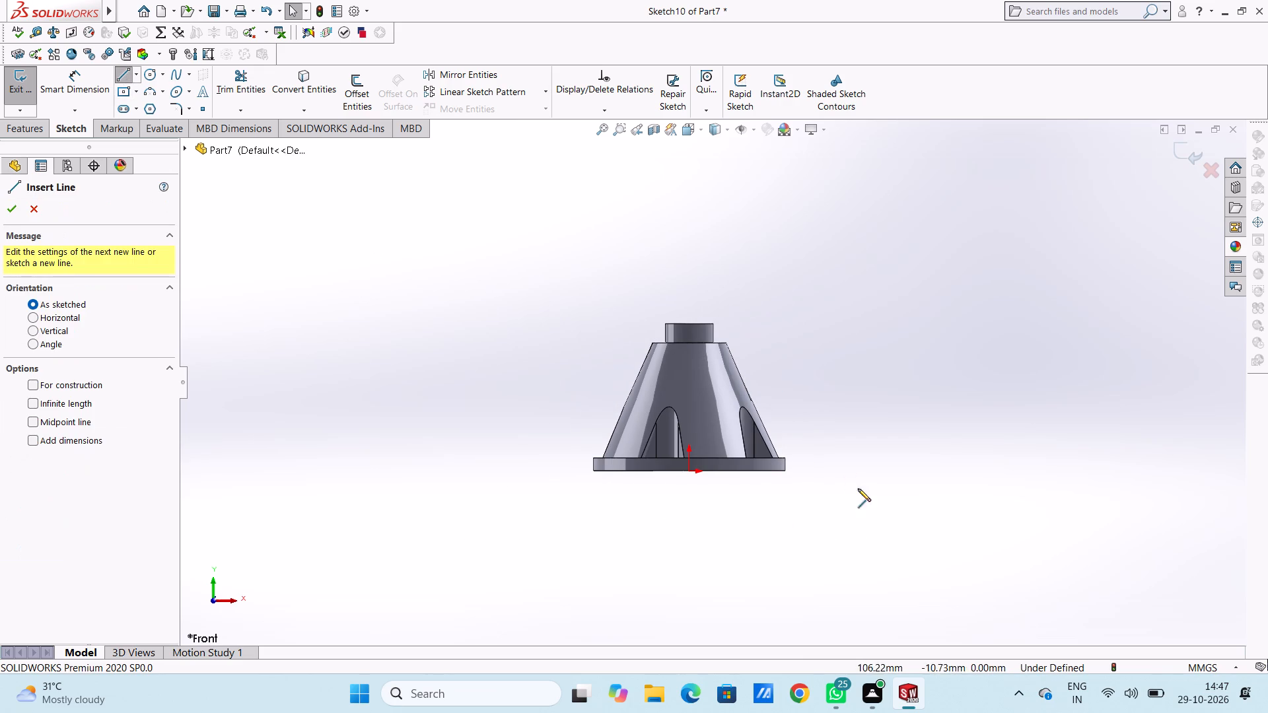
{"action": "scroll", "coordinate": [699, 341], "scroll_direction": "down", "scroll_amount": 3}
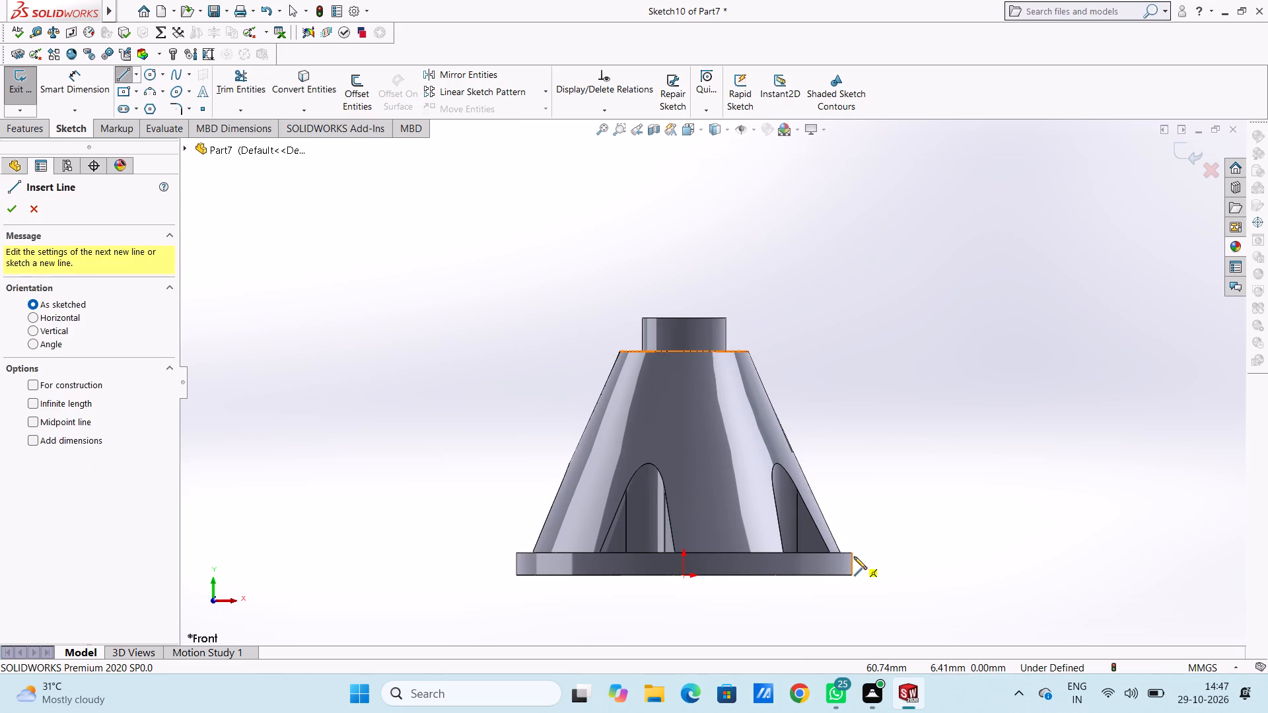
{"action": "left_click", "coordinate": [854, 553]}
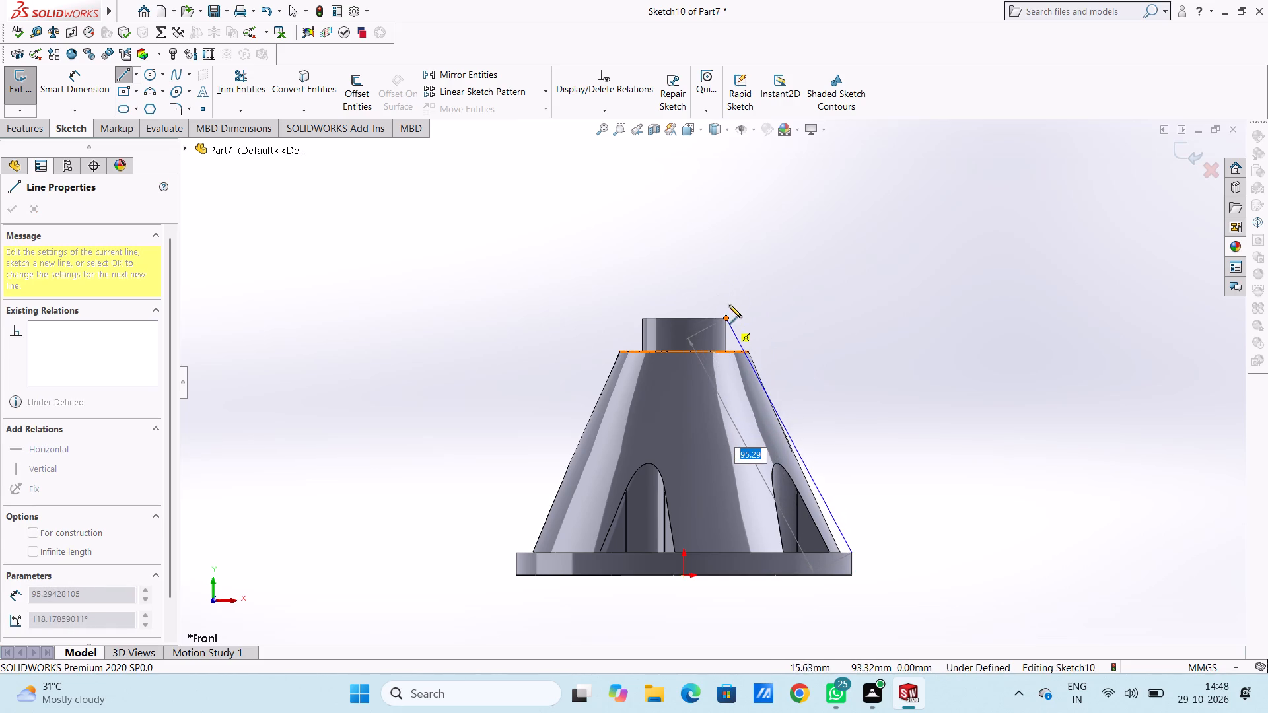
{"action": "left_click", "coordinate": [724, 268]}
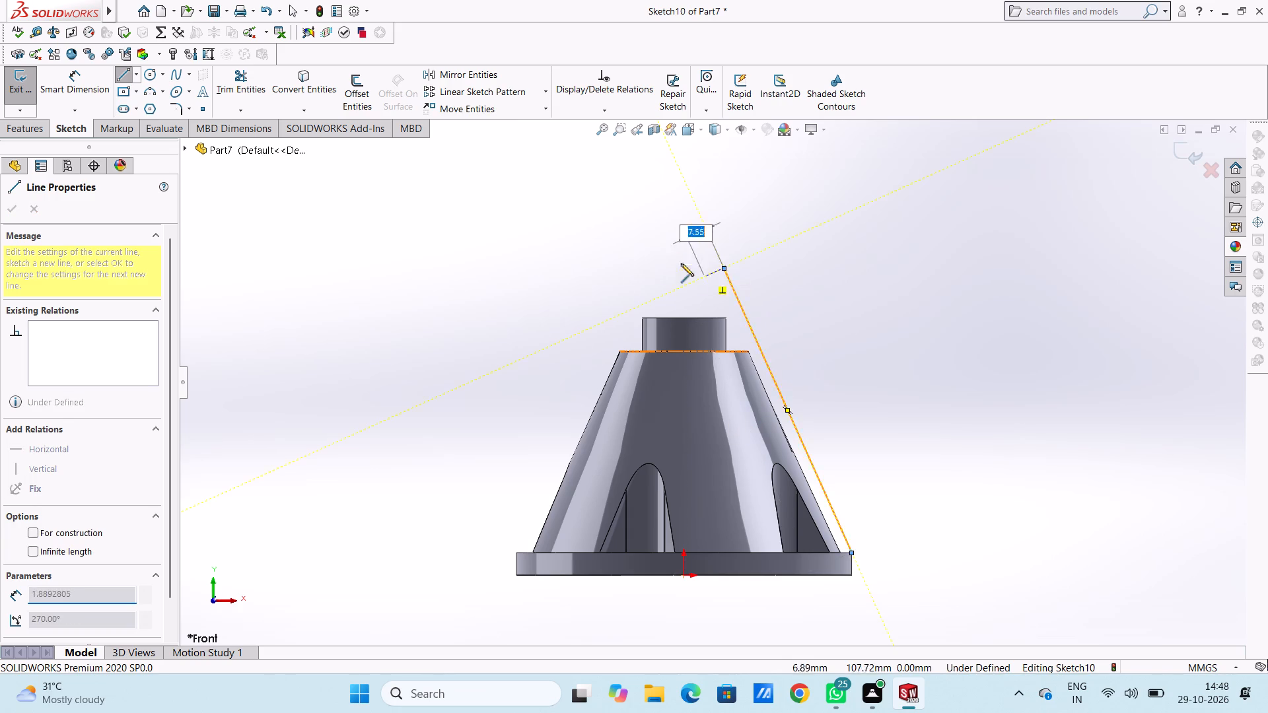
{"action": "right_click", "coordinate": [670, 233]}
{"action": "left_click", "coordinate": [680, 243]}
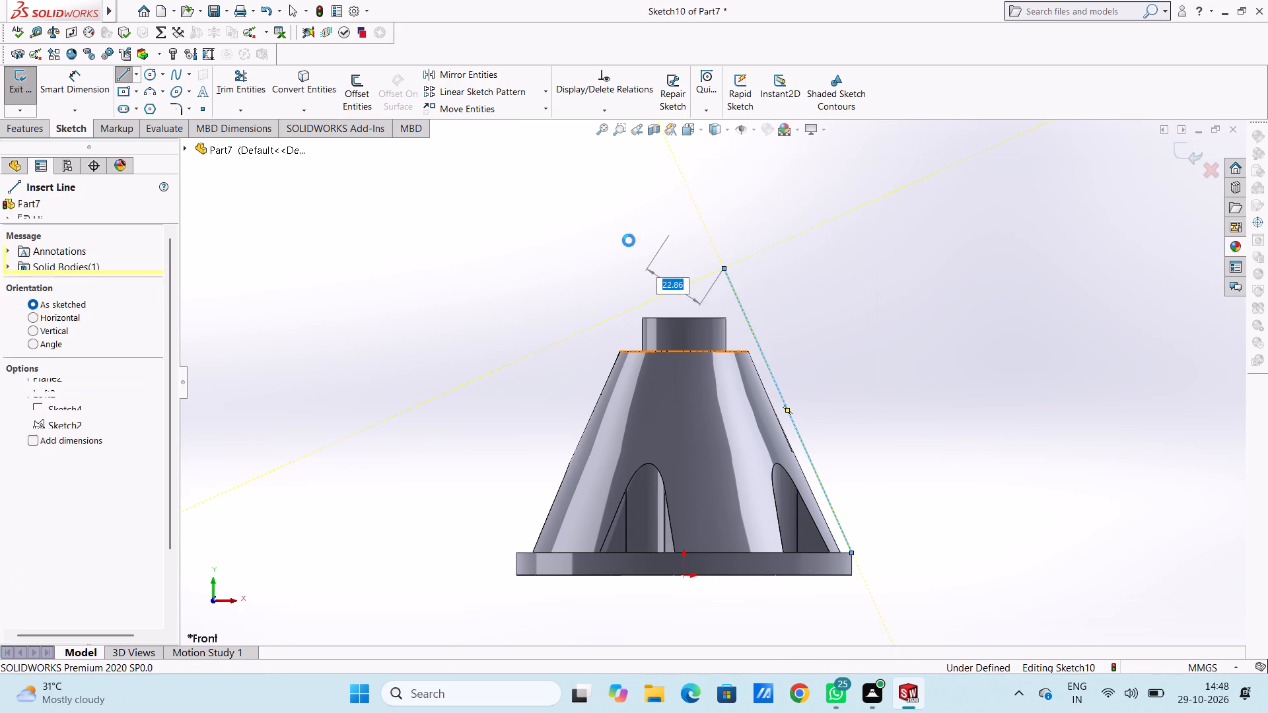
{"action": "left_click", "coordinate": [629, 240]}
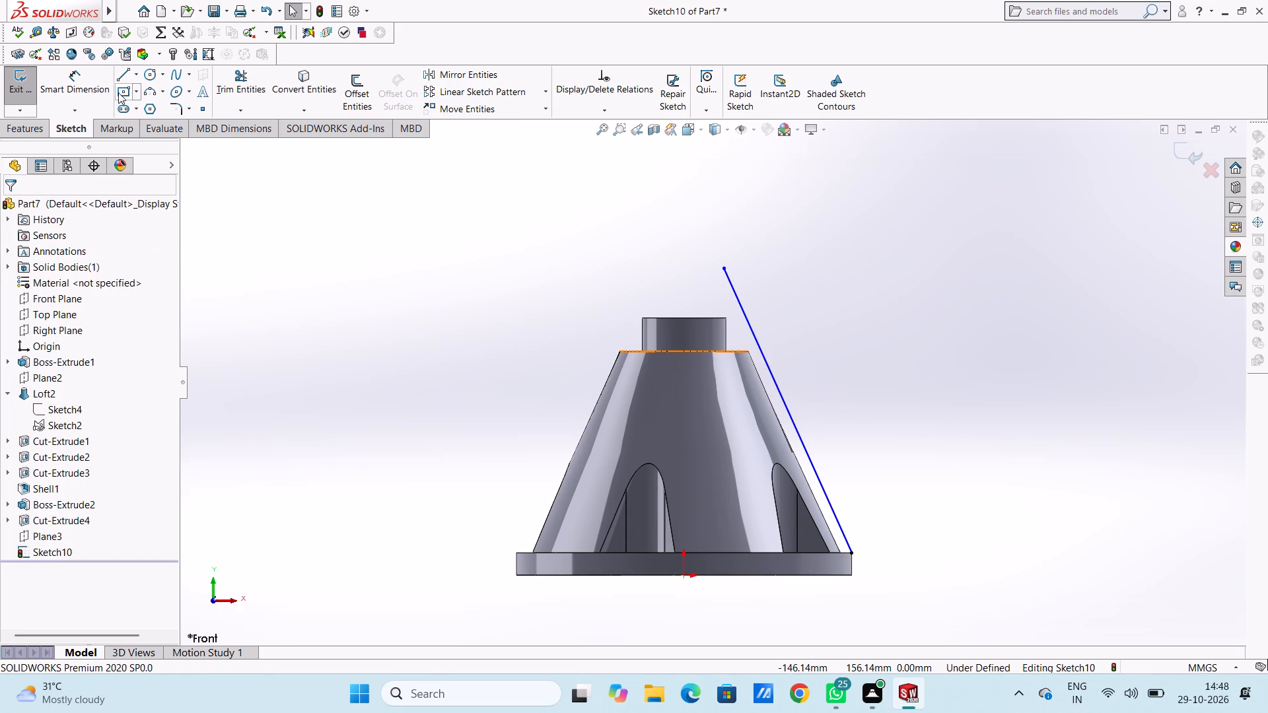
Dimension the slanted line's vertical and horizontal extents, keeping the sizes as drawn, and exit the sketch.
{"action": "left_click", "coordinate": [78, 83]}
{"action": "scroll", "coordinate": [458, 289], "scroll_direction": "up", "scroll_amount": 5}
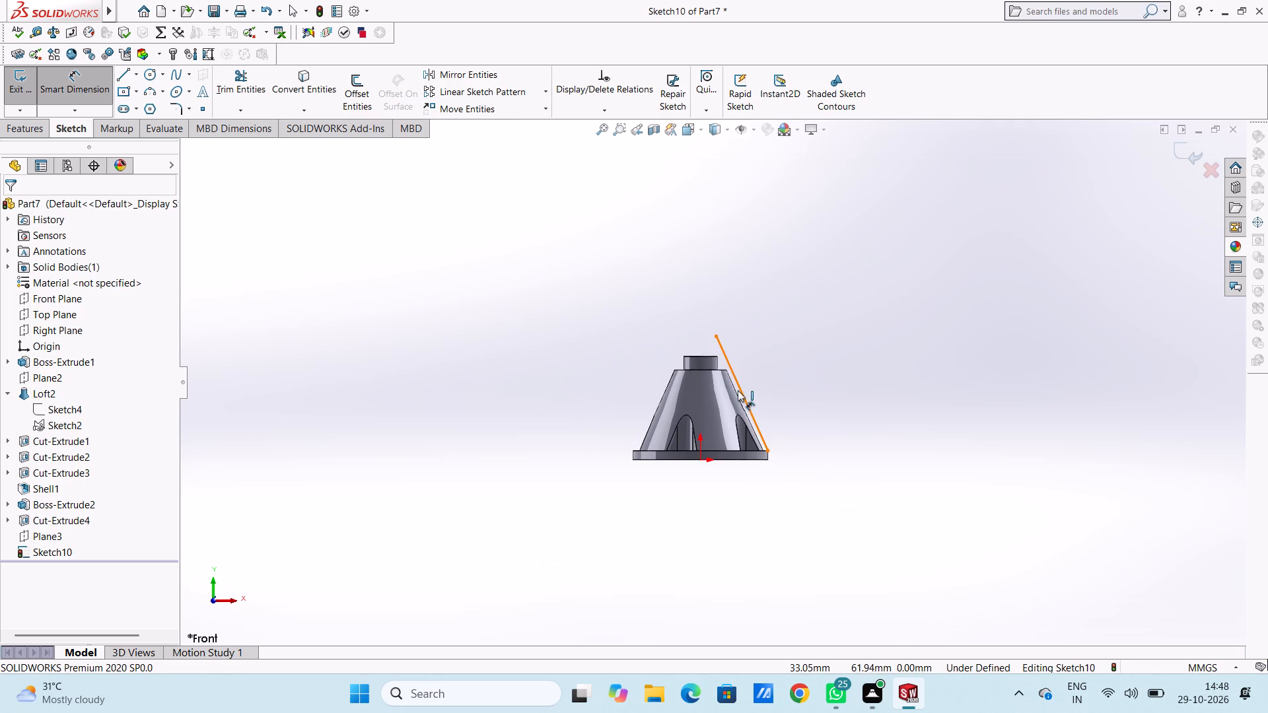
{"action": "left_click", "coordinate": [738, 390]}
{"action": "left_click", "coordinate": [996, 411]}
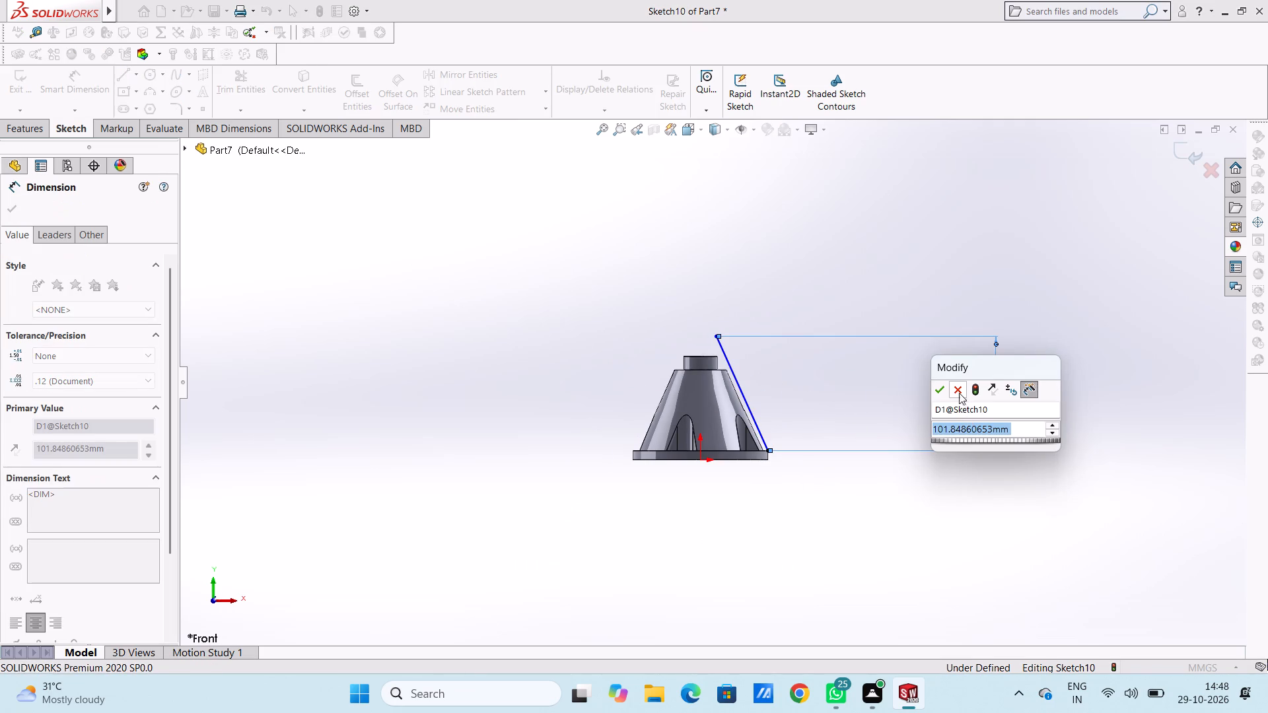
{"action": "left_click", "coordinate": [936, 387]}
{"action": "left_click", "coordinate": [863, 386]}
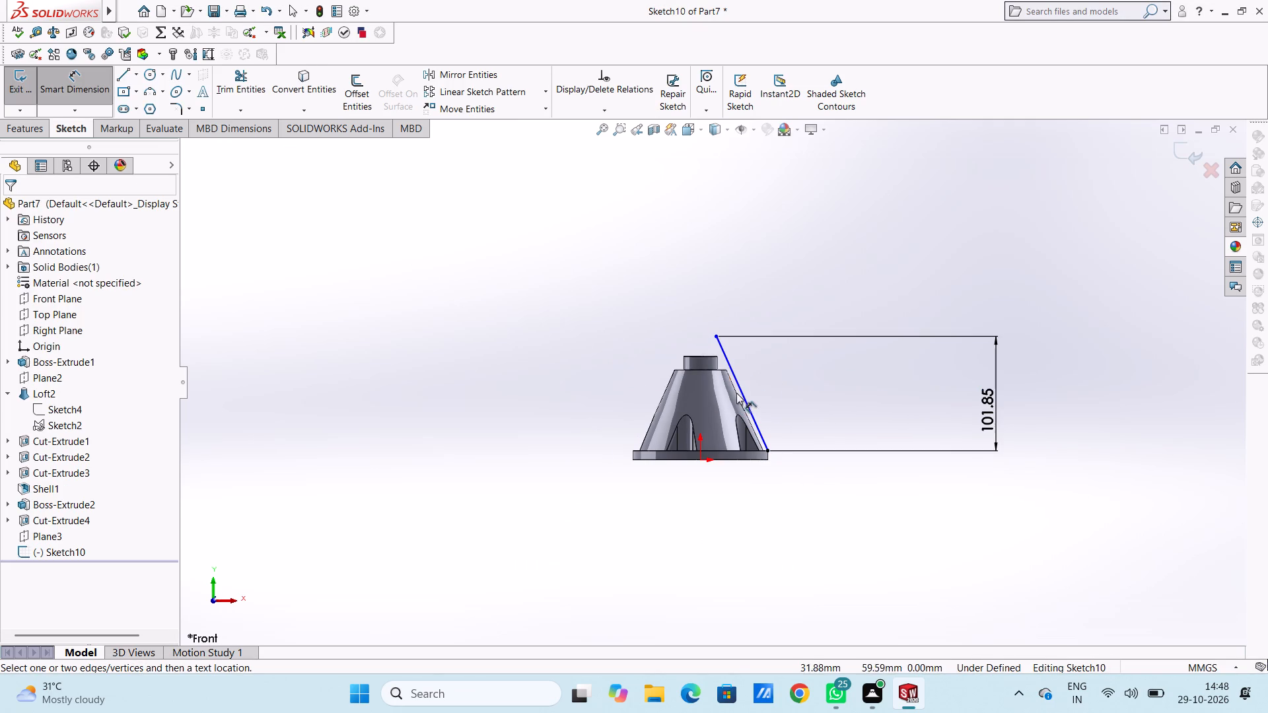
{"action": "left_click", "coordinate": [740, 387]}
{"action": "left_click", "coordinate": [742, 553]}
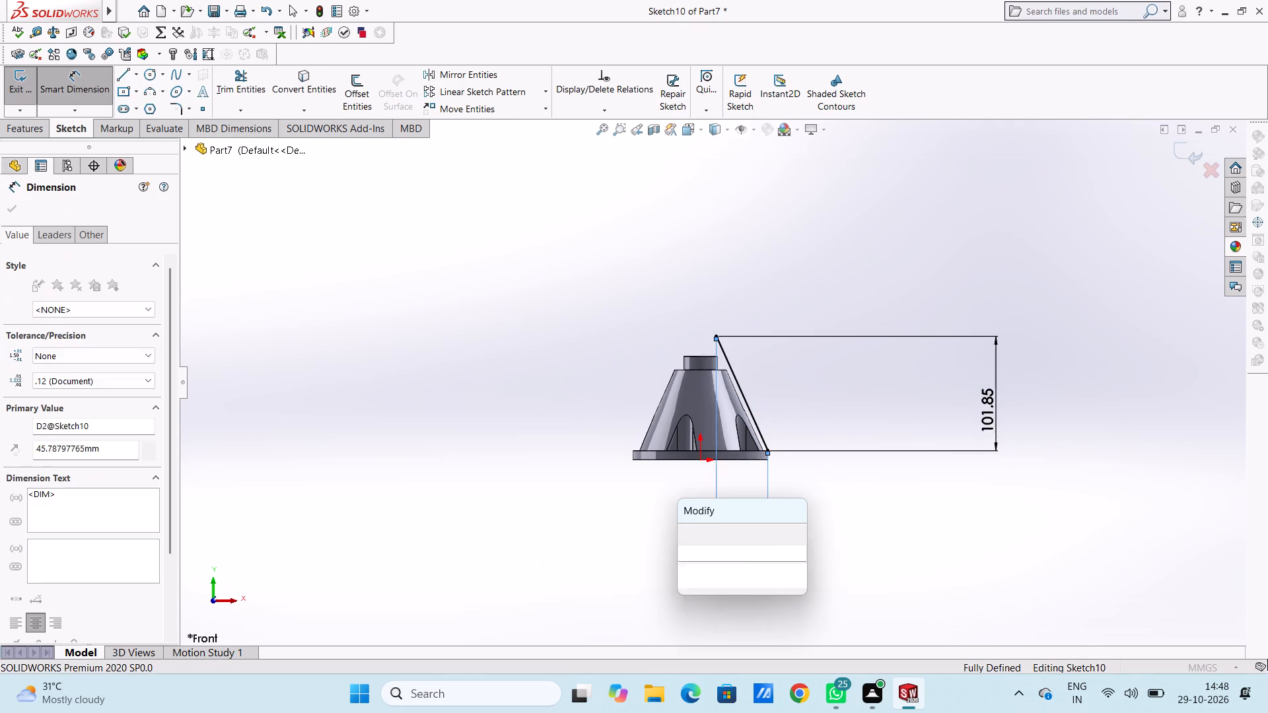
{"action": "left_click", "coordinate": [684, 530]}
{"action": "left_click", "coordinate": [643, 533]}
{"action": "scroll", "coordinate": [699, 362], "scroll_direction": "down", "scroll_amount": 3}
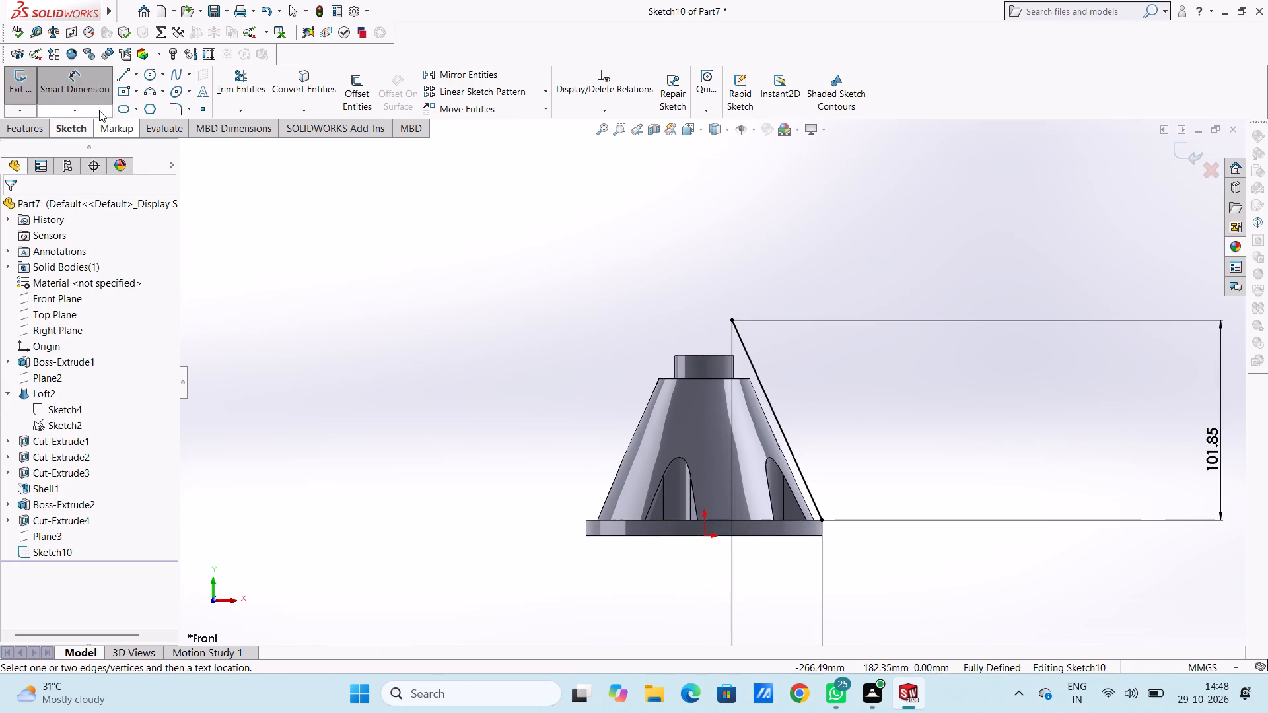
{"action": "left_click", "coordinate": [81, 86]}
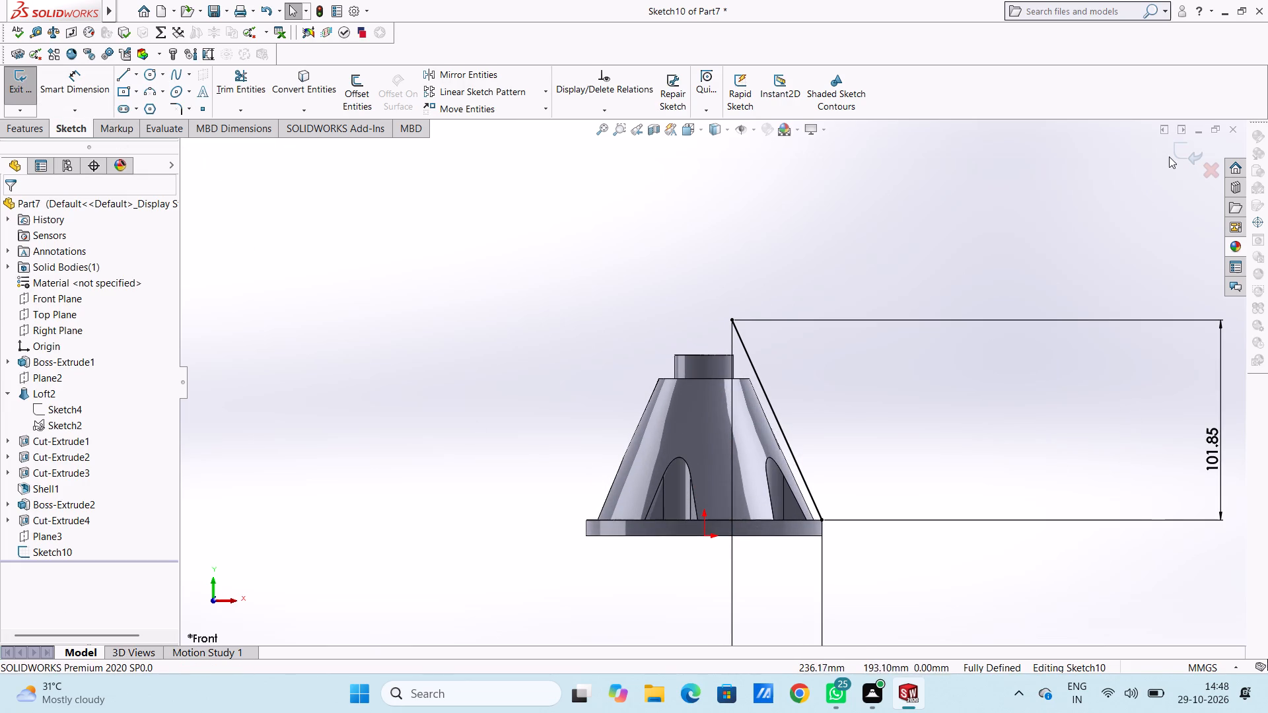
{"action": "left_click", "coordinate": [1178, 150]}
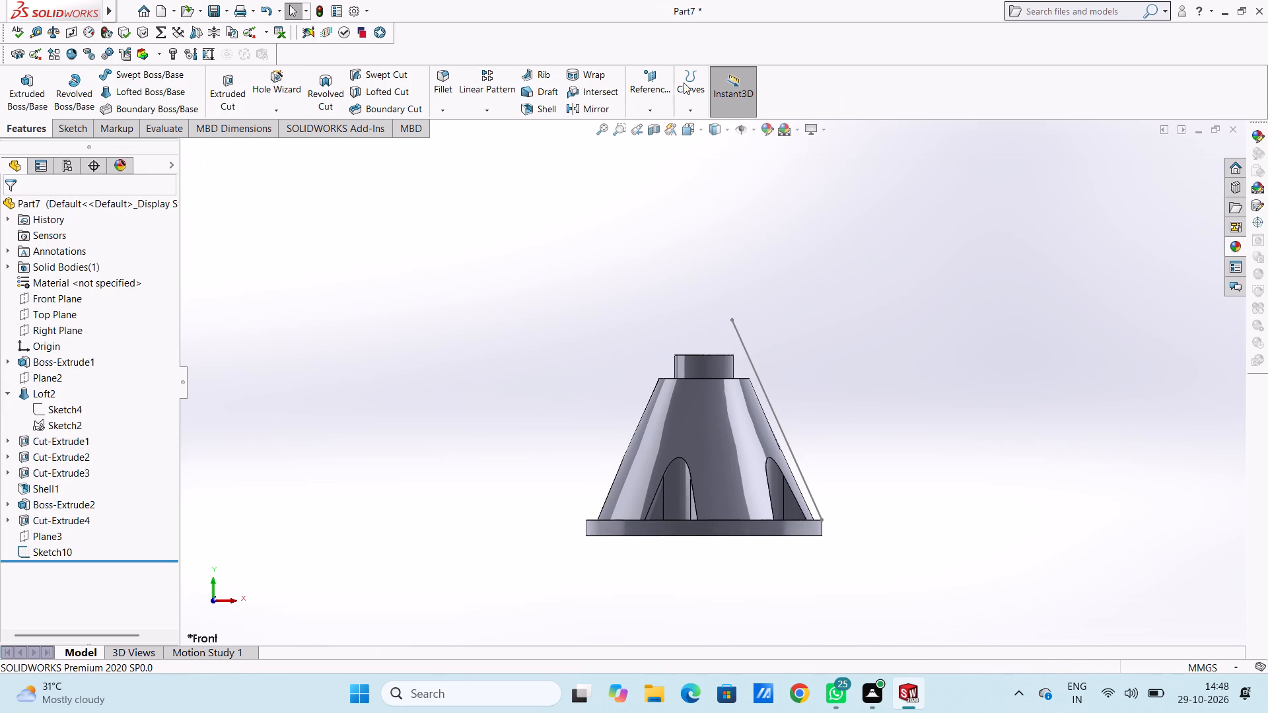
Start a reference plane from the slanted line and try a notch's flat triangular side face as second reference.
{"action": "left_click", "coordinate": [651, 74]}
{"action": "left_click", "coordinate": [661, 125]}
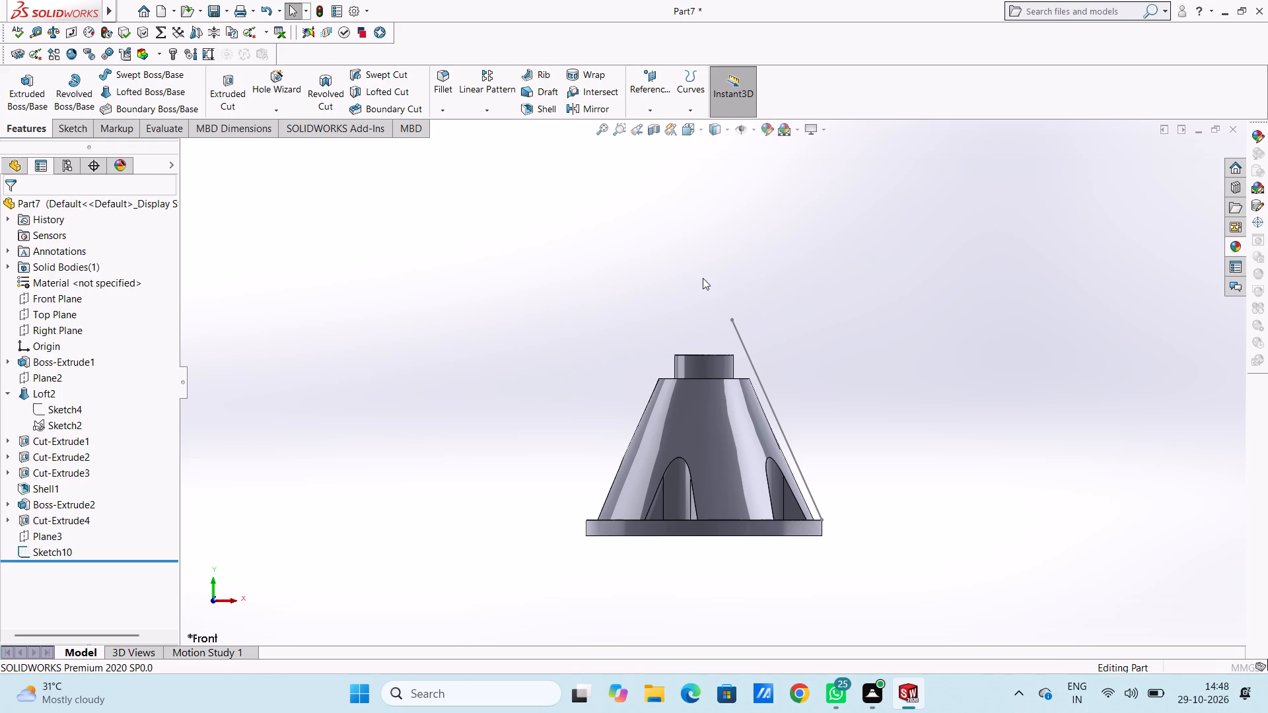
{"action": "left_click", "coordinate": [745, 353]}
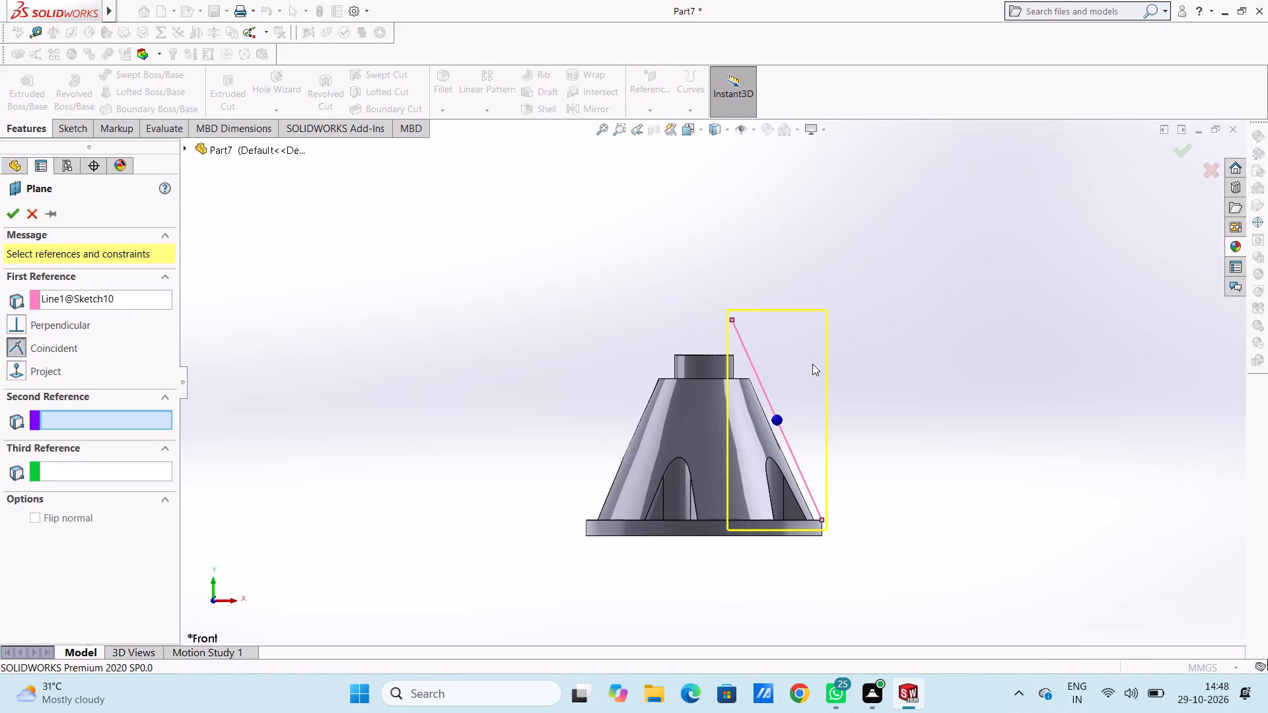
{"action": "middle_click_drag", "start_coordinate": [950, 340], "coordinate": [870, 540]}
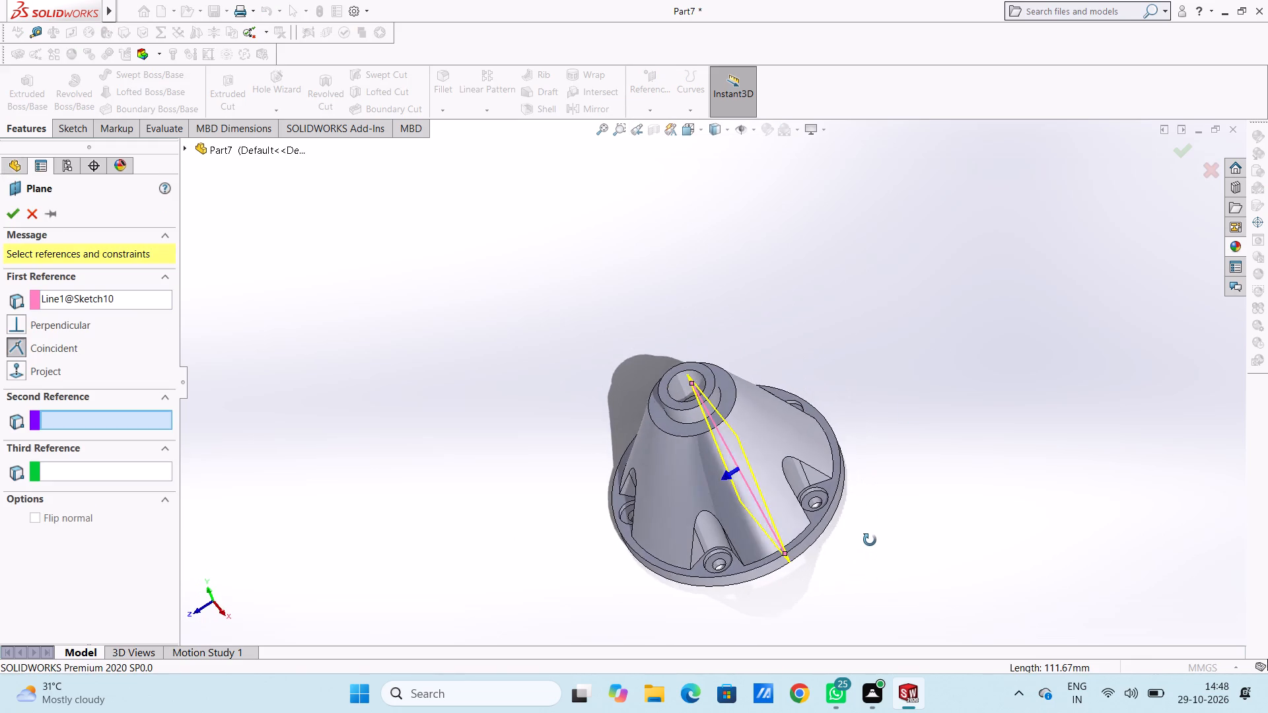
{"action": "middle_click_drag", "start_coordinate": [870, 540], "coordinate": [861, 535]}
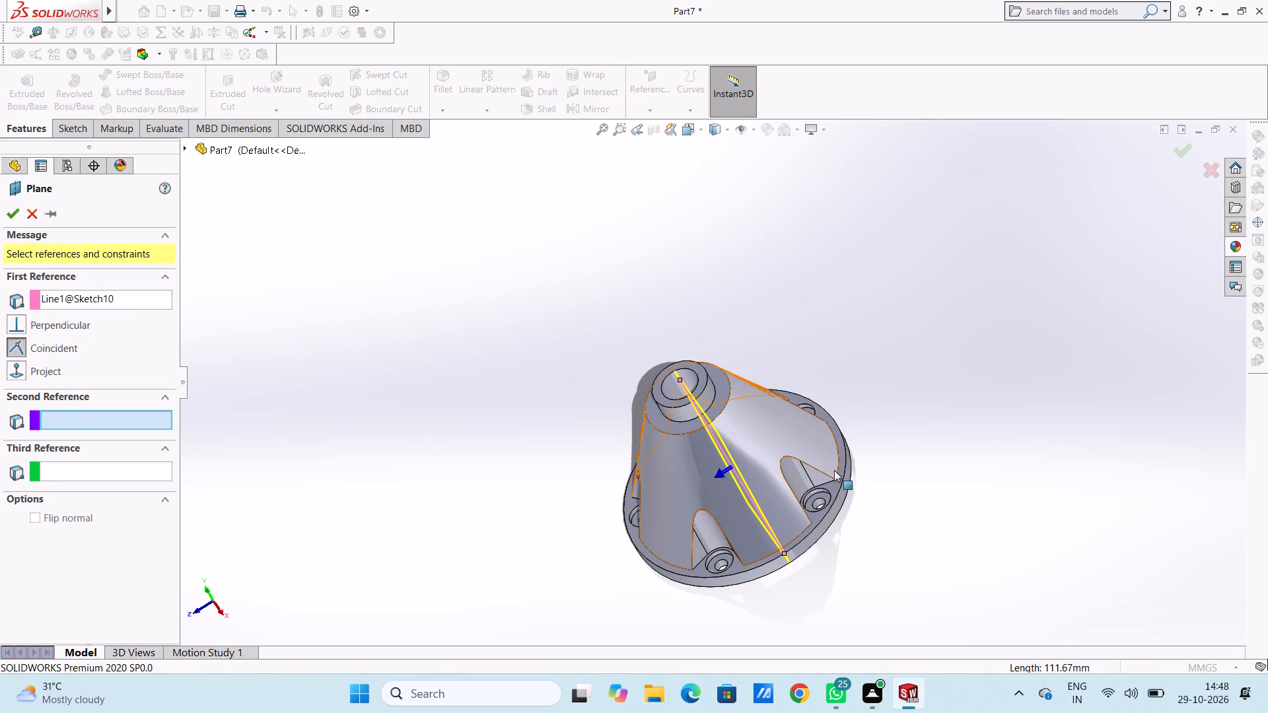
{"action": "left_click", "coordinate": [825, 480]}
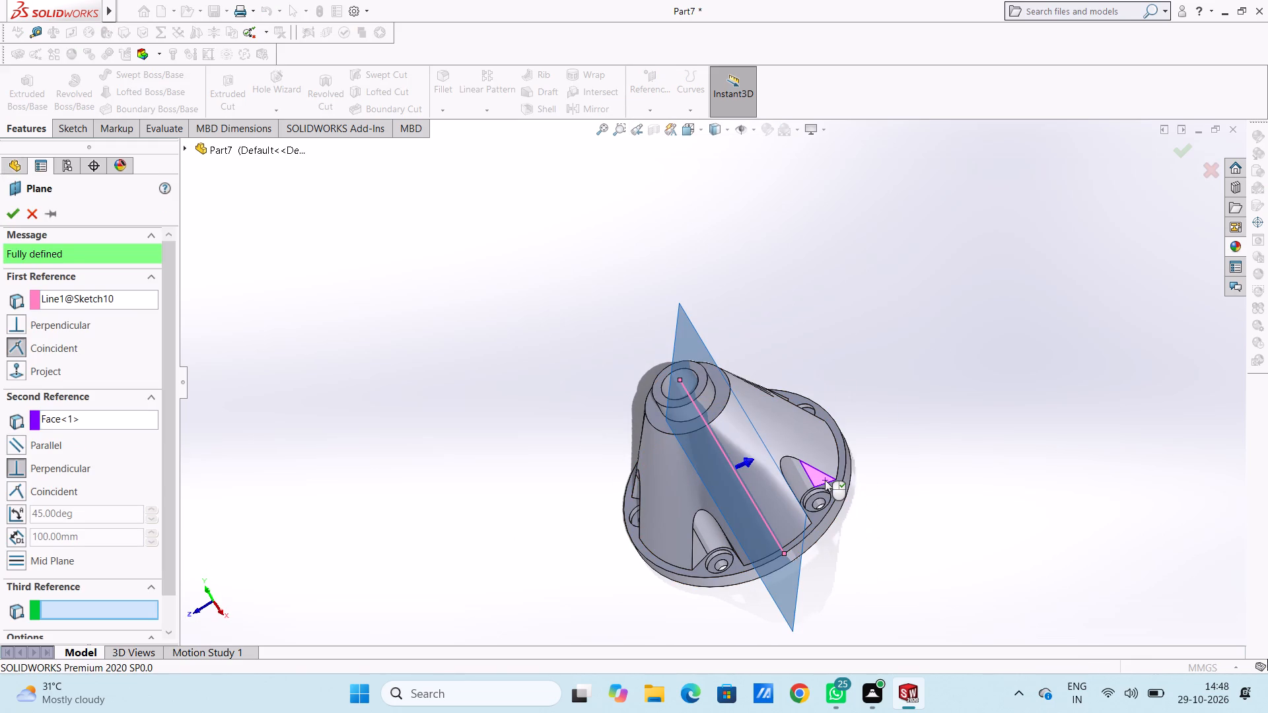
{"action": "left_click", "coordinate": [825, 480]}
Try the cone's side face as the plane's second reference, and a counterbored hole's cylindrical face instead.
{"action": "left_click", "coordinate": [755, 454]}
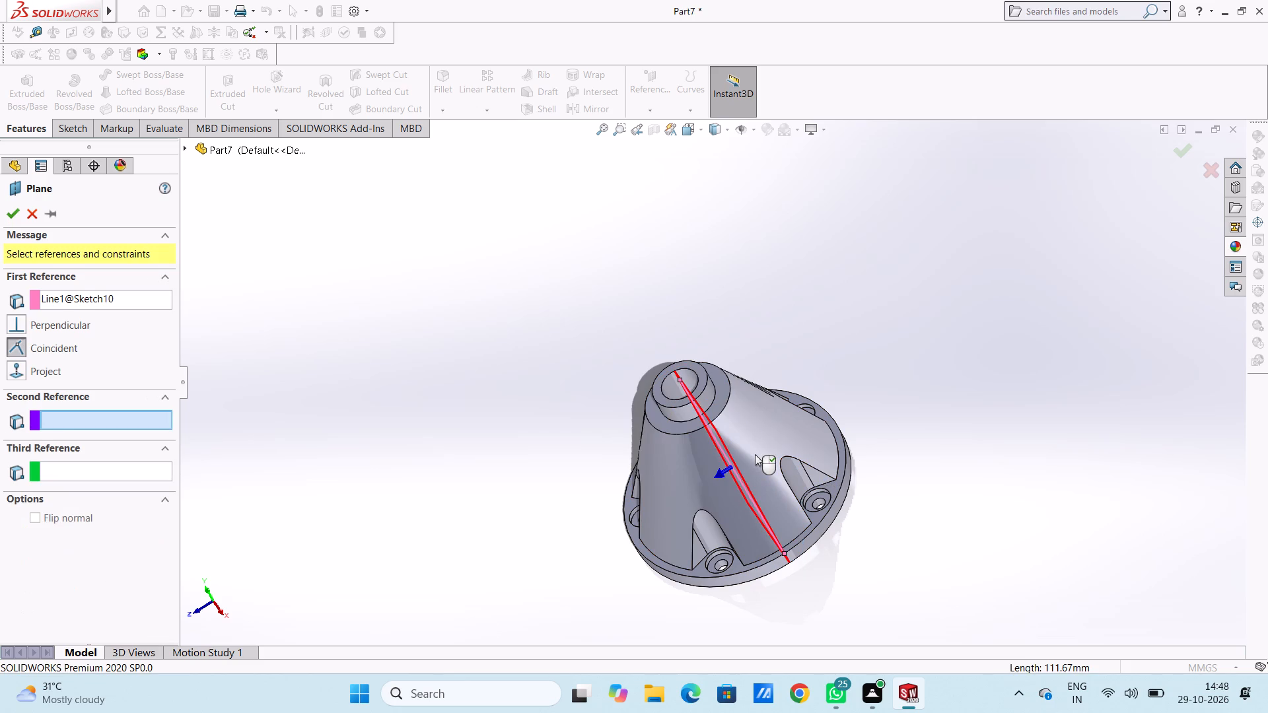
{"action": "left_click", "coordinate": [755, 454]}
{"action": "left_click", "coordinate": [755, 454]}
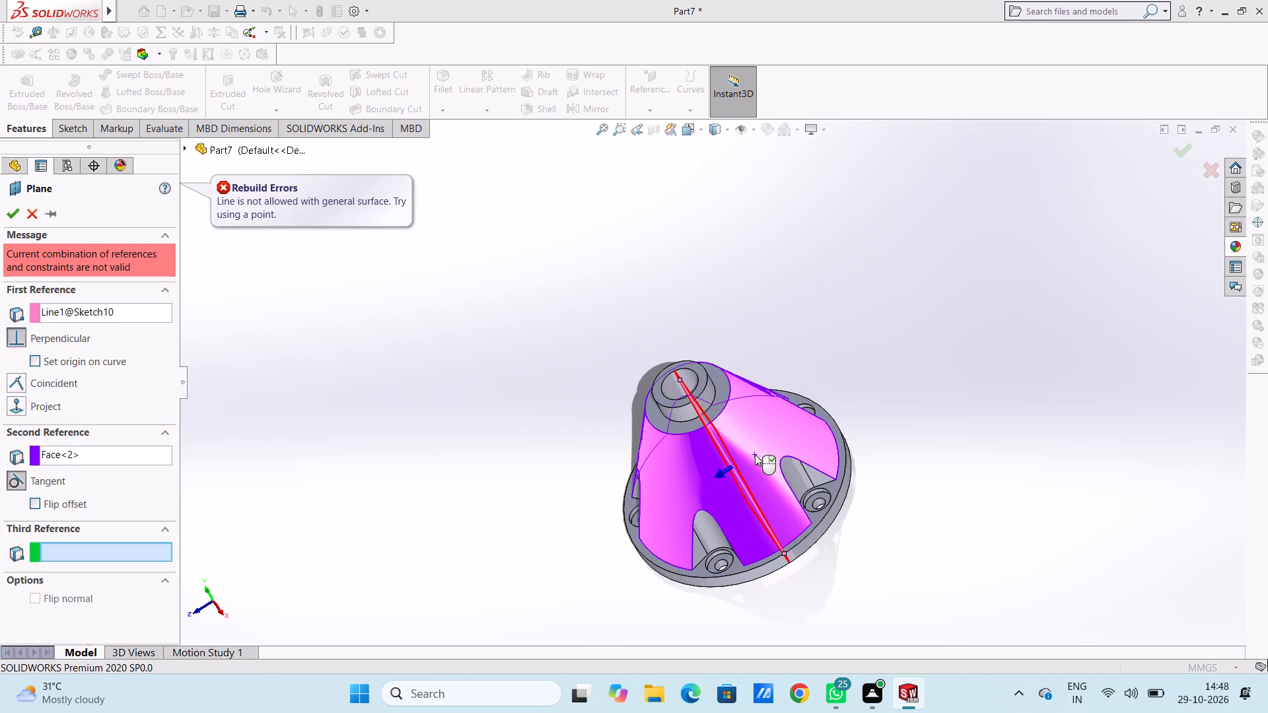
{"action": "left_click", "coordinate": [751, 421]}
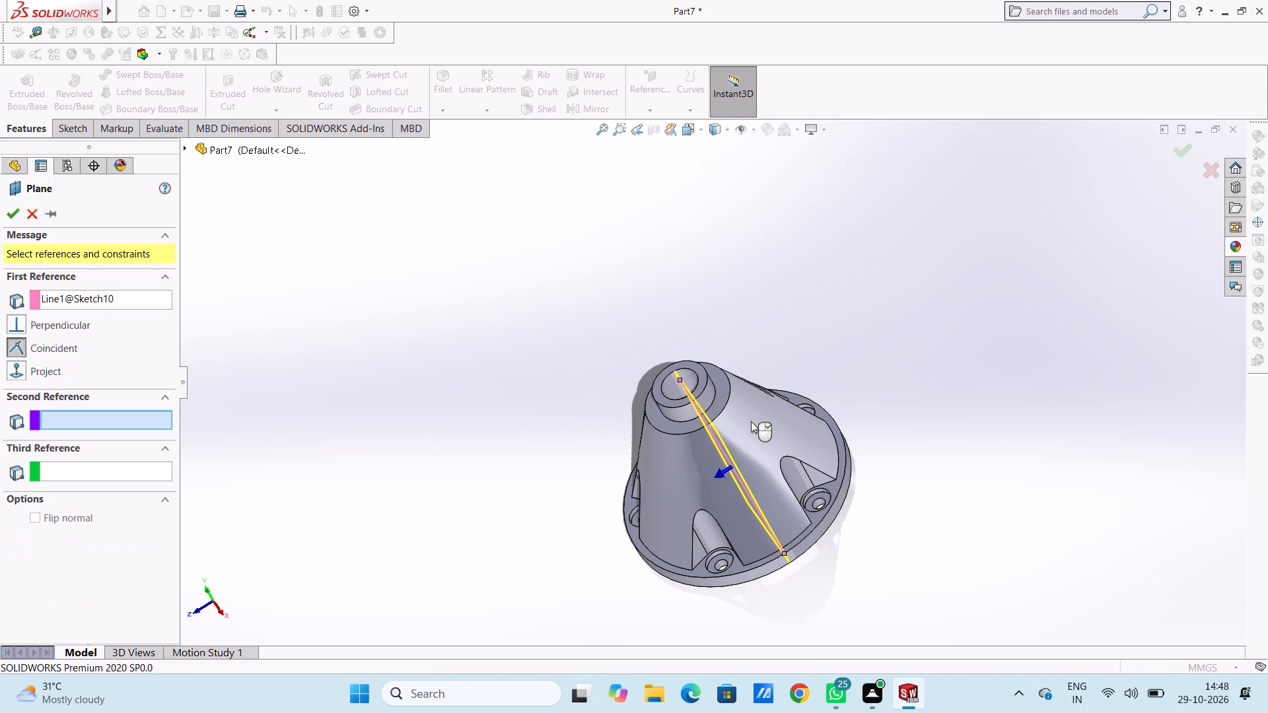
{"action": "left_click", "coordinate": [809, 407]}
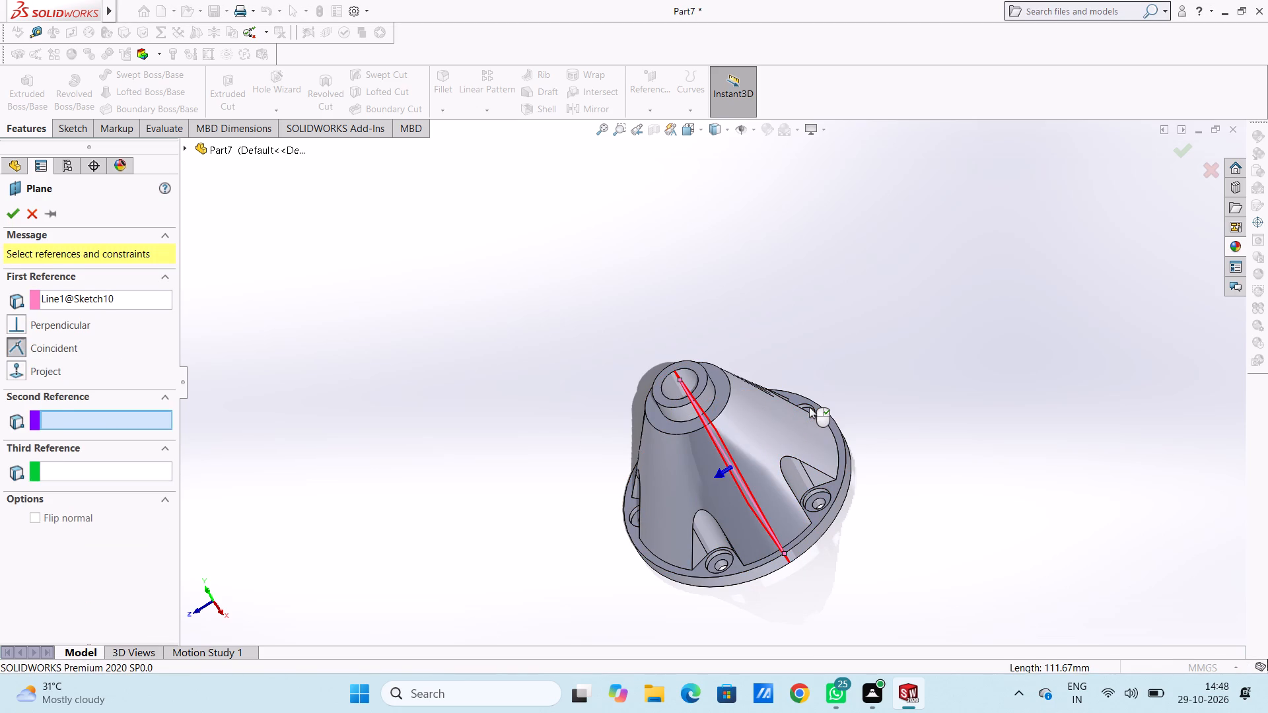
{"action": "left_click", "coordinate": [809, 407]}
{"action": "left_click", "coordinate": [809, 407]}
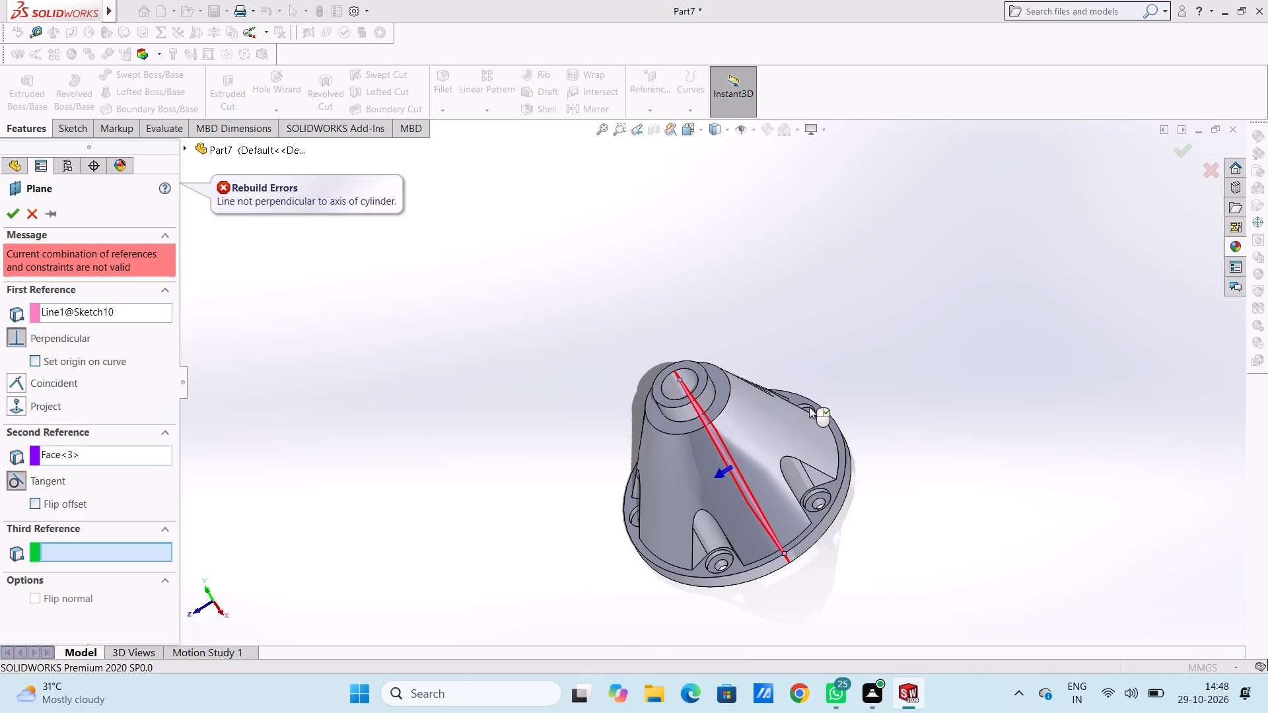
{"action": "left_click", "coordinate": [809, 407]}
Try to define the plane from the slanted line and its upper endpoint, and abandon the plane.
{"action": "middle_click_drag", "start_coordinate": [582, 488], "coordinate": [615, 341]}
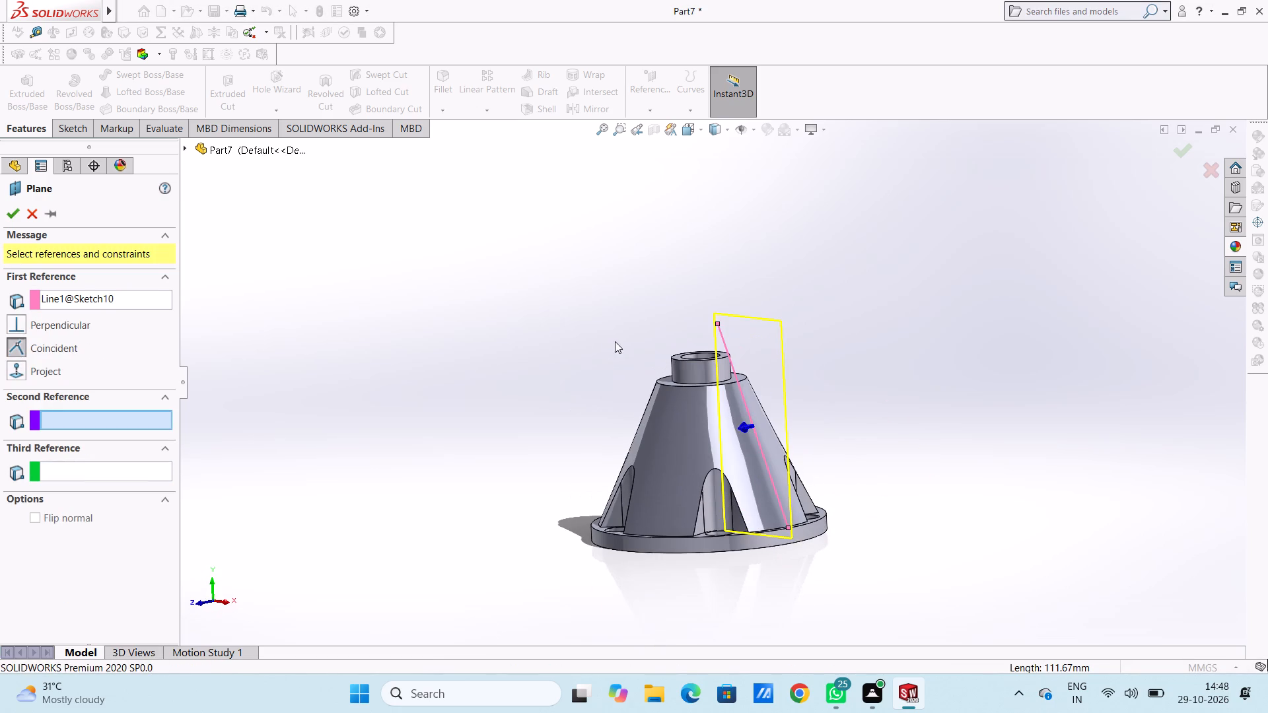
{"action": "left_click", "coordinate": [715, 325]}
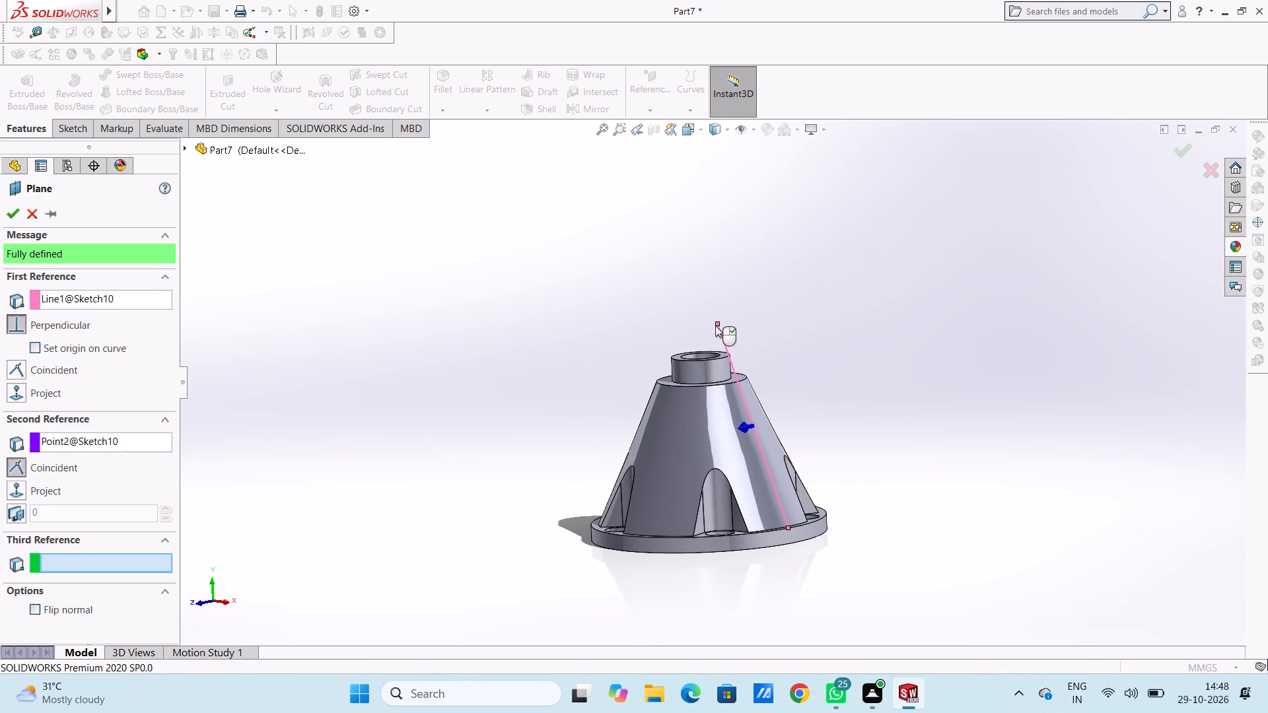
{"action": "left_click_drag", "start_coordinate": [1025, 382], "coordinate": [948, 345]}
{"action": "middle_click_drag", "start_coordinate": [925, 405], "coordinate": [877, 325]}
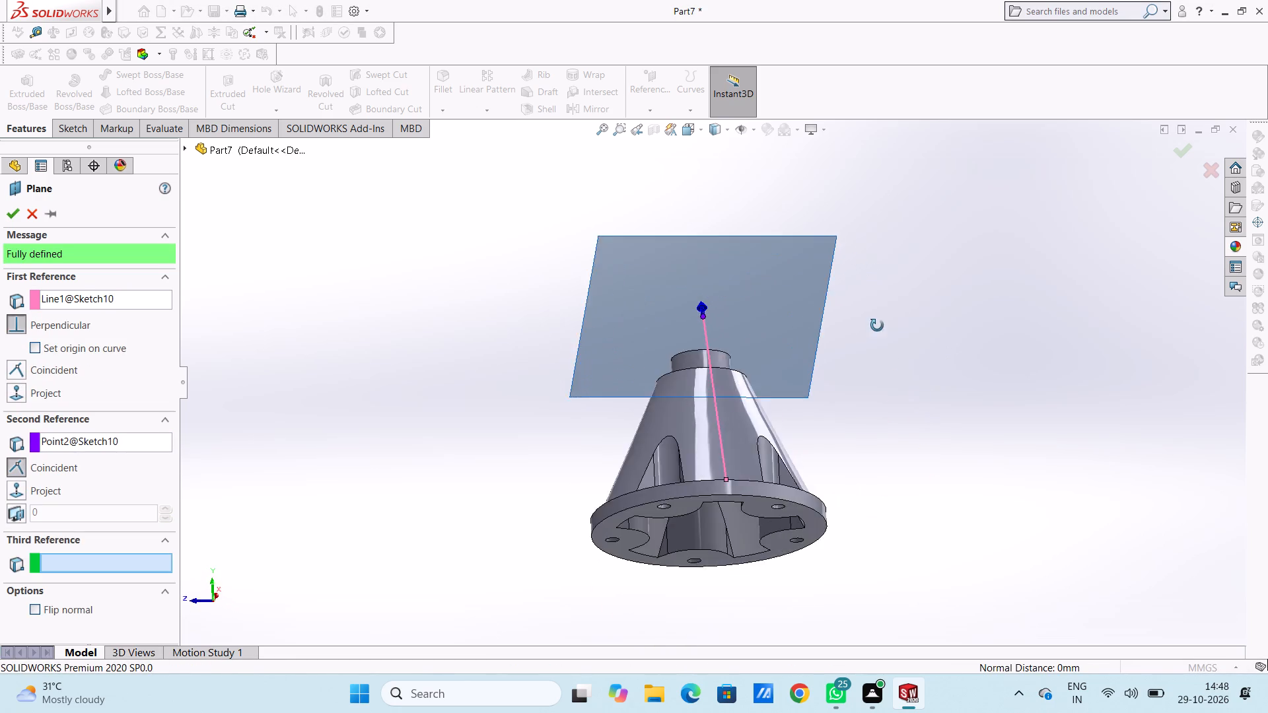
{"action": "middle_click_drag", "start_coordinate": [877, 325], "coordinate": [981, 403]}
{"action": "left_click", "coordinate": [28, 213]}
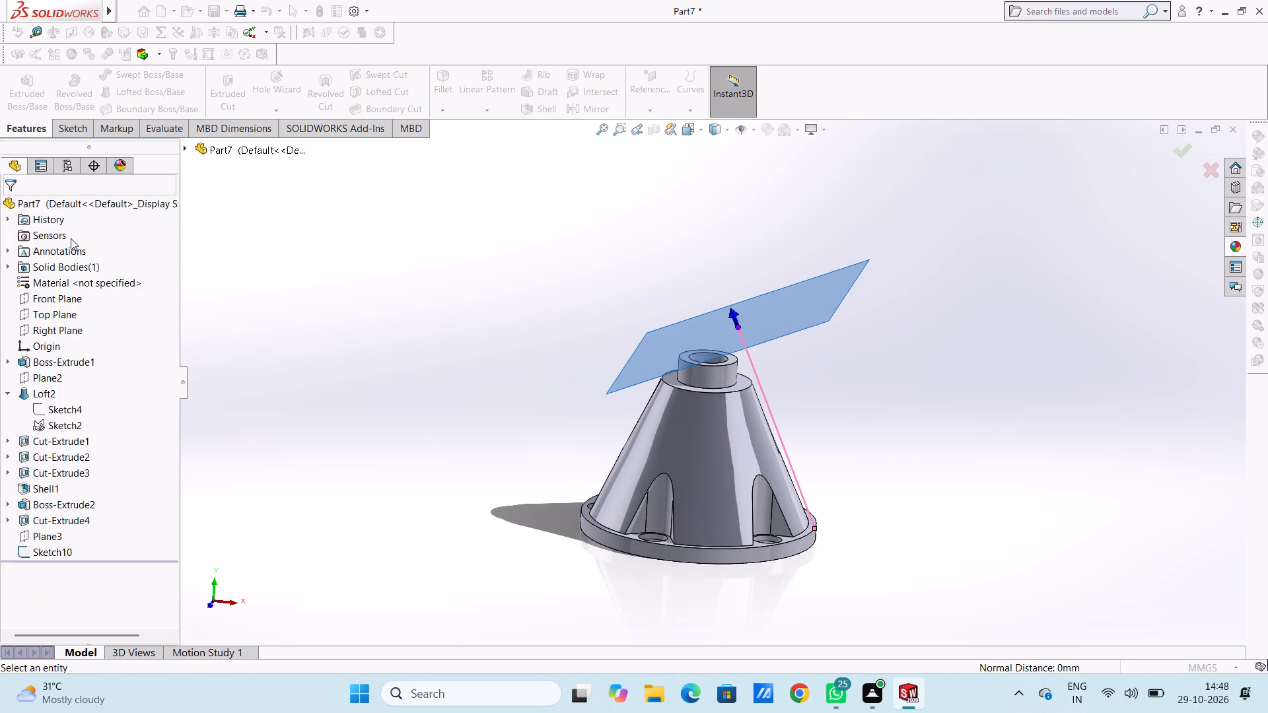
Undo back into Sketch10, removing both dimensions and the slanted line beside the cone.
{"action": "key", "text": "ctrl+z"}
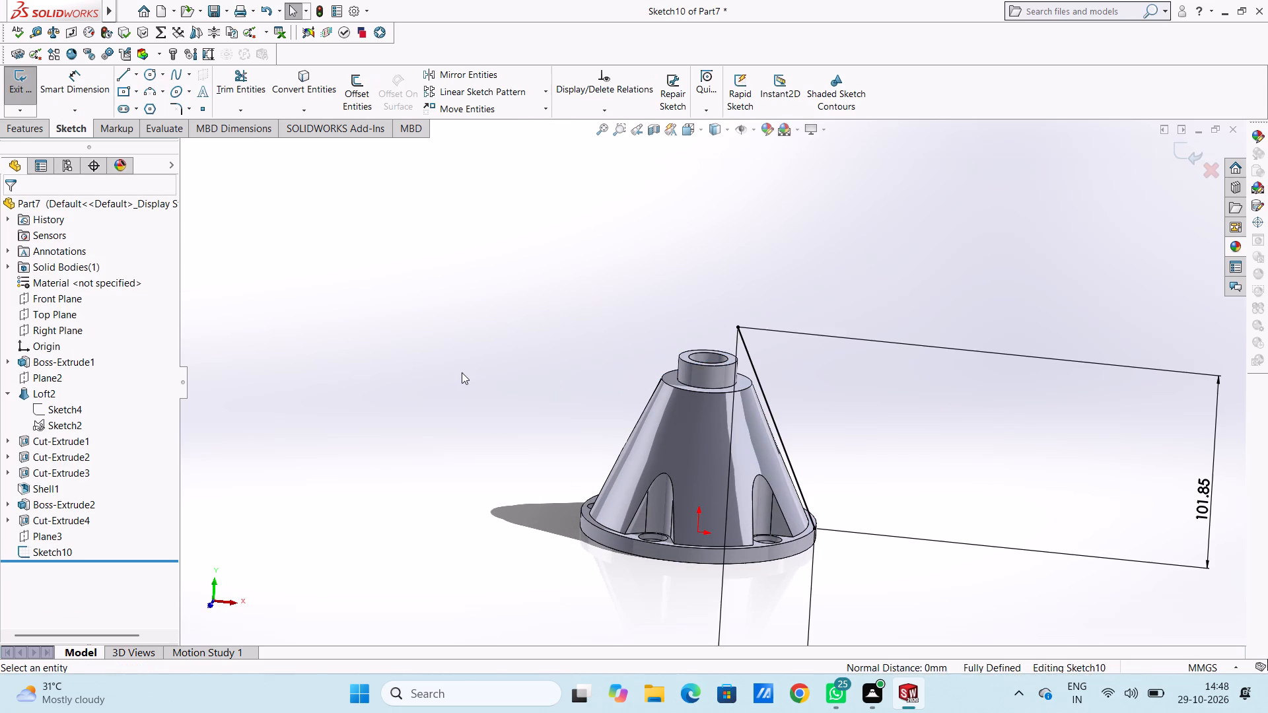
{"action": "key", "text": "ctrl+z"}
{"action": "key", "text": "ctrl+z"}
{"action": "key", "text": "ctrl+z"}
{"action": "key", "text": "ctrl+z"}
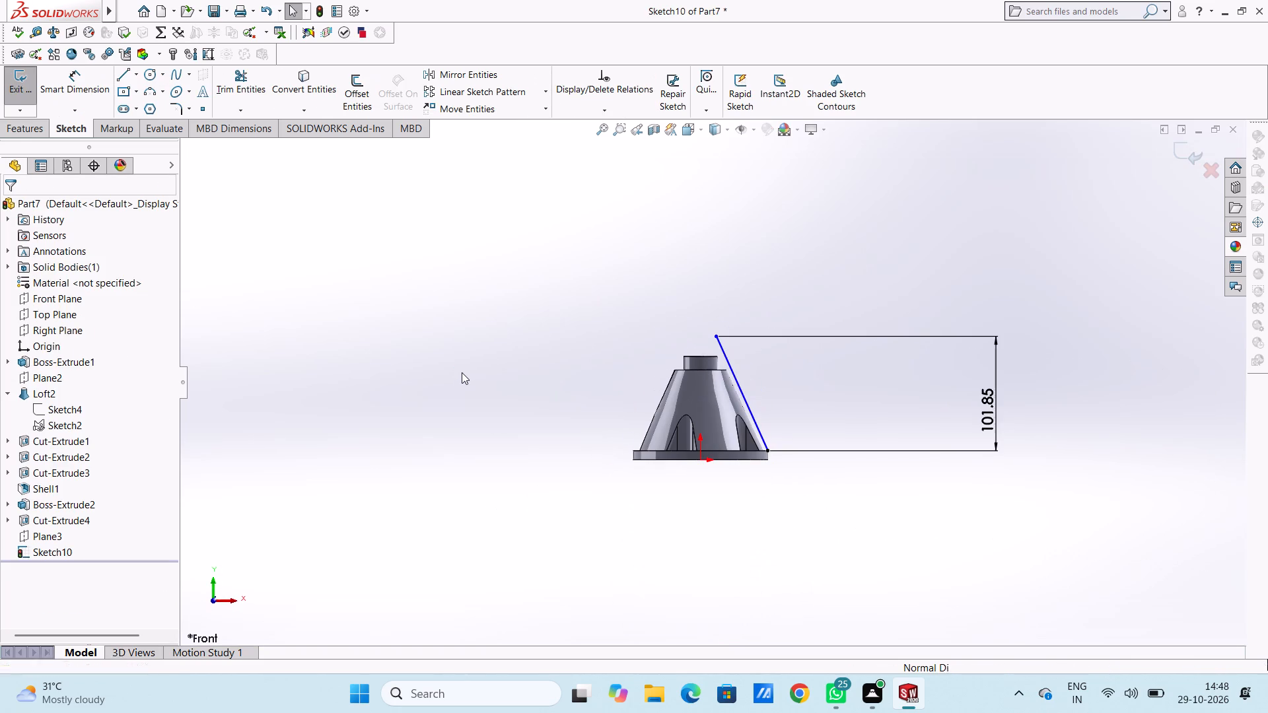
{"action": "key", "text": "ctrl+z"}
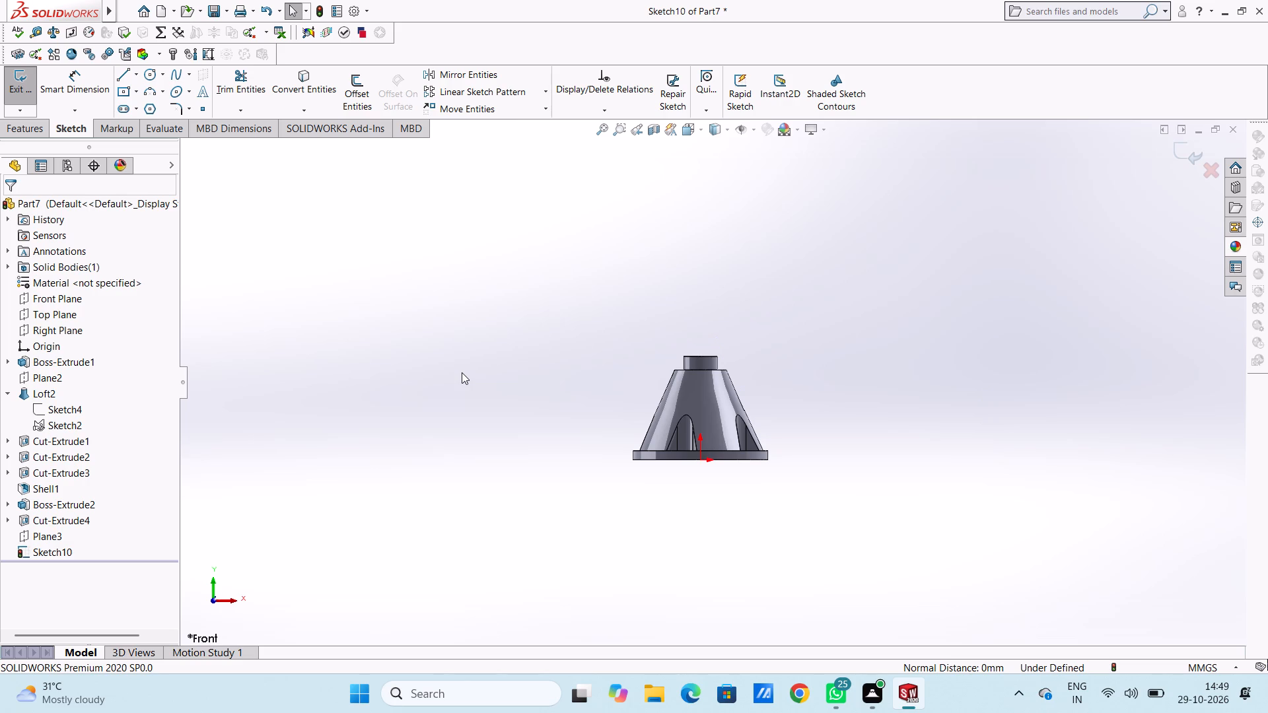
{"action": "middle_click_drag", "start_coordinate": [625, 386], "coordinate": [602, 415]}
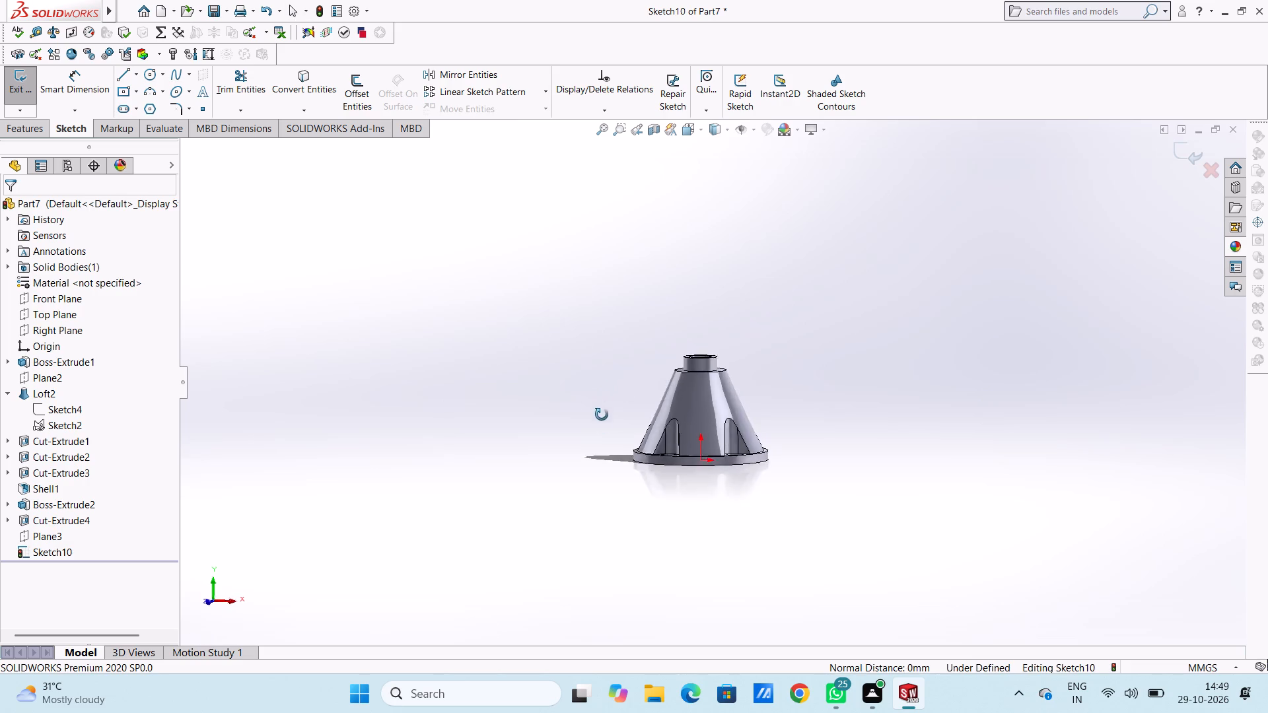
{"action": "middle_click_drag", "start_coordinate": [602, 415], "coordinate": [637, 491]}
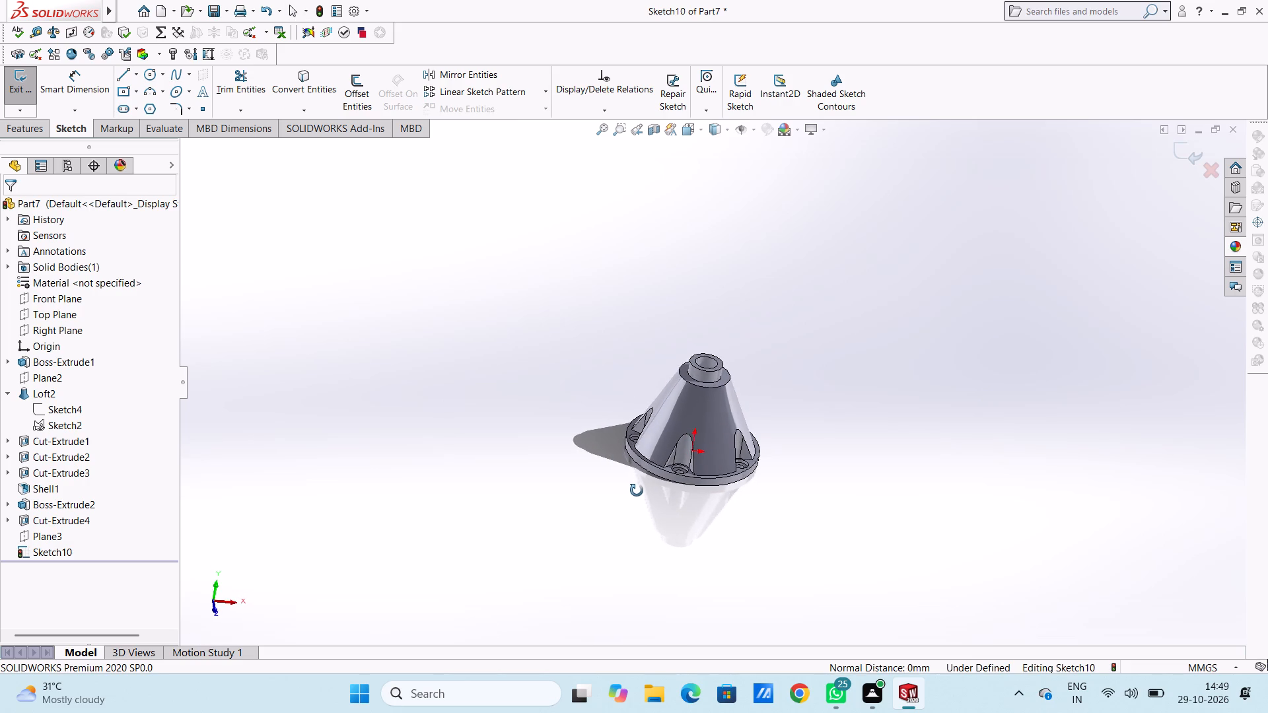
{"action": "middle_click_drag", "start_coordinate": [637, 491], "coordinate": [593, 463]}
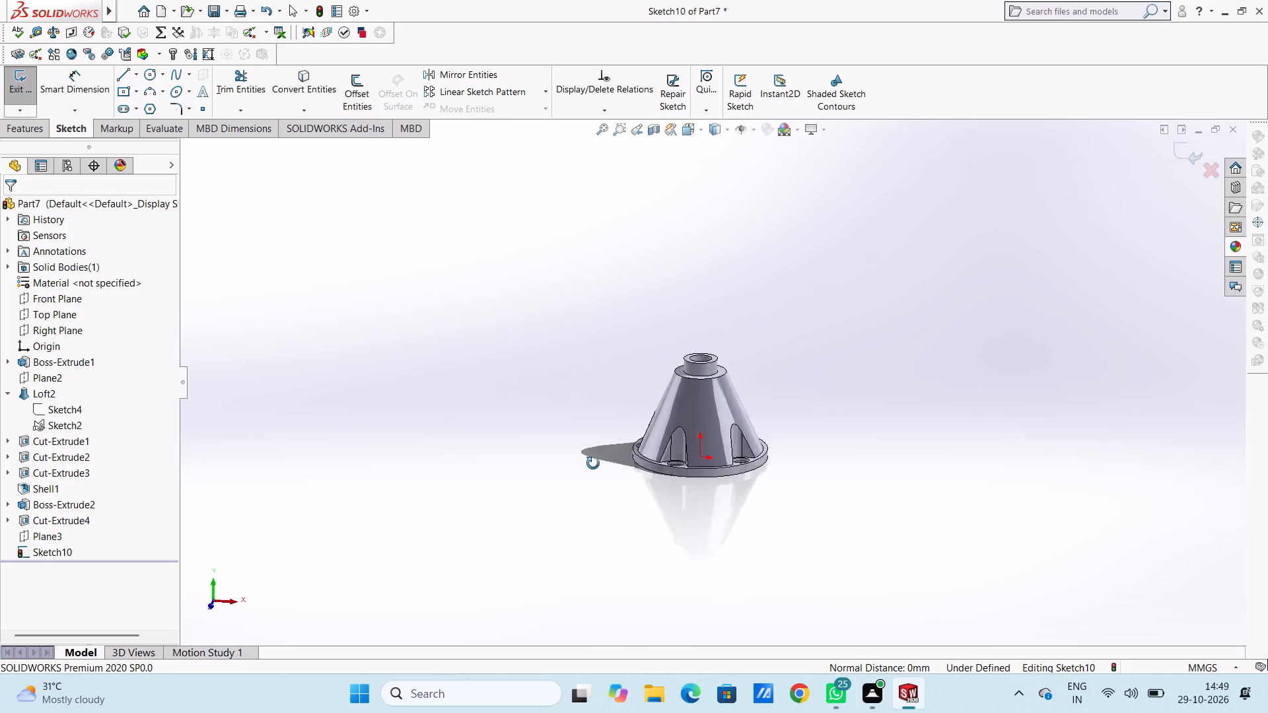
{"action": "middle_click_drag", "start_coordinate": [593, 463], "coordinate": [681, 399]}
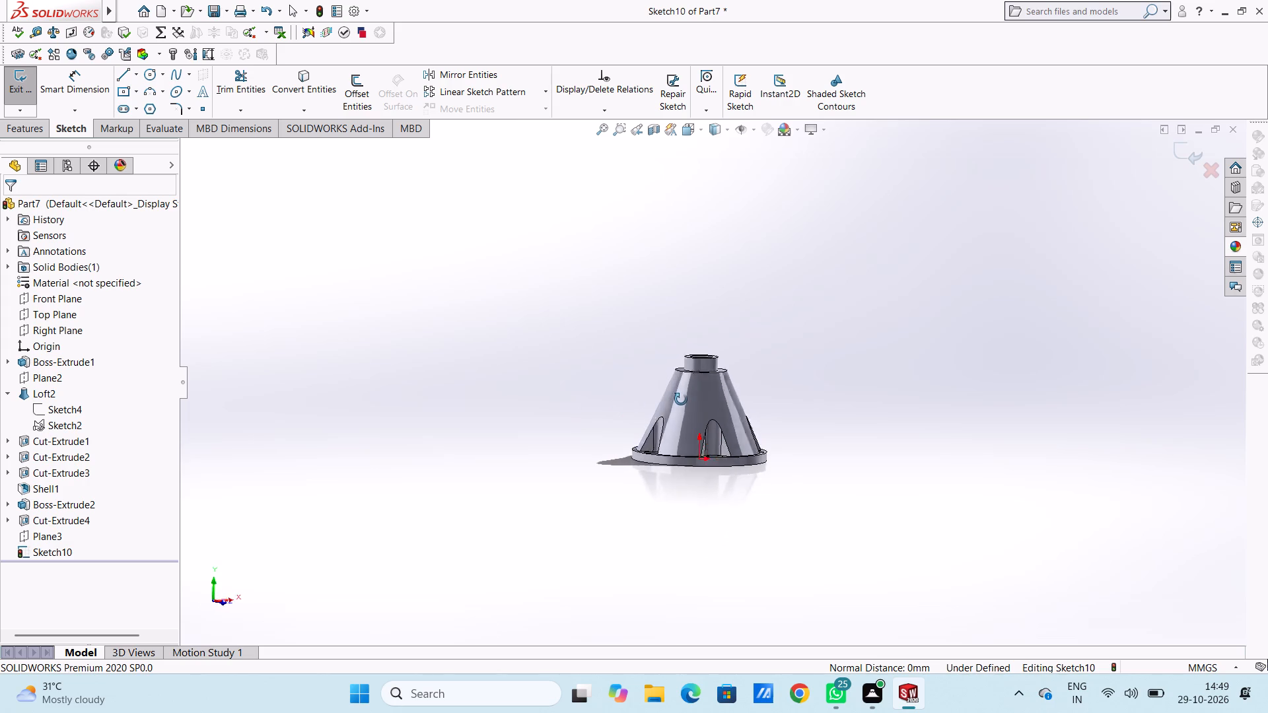
Sketch a slanted line about 92 mm long in Sketch10 from the boss's top corner to the flange beside the cone's base, and exit the sketch.
{"action": "middle_click_drag", "start_coordinate": [681, 399], "coordinate": [625, 546]}
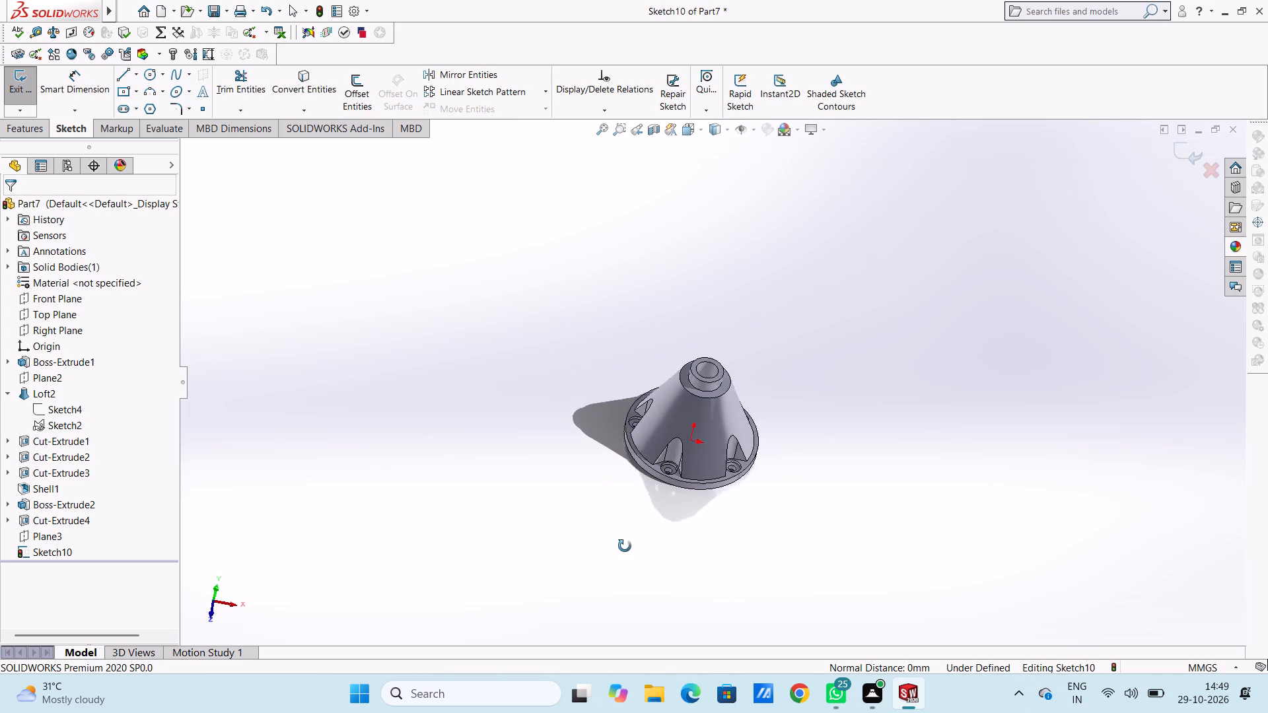
{"action": "middle_click_drag", "start_coordinate": [625, 546], "coordinate": [577, 368]}
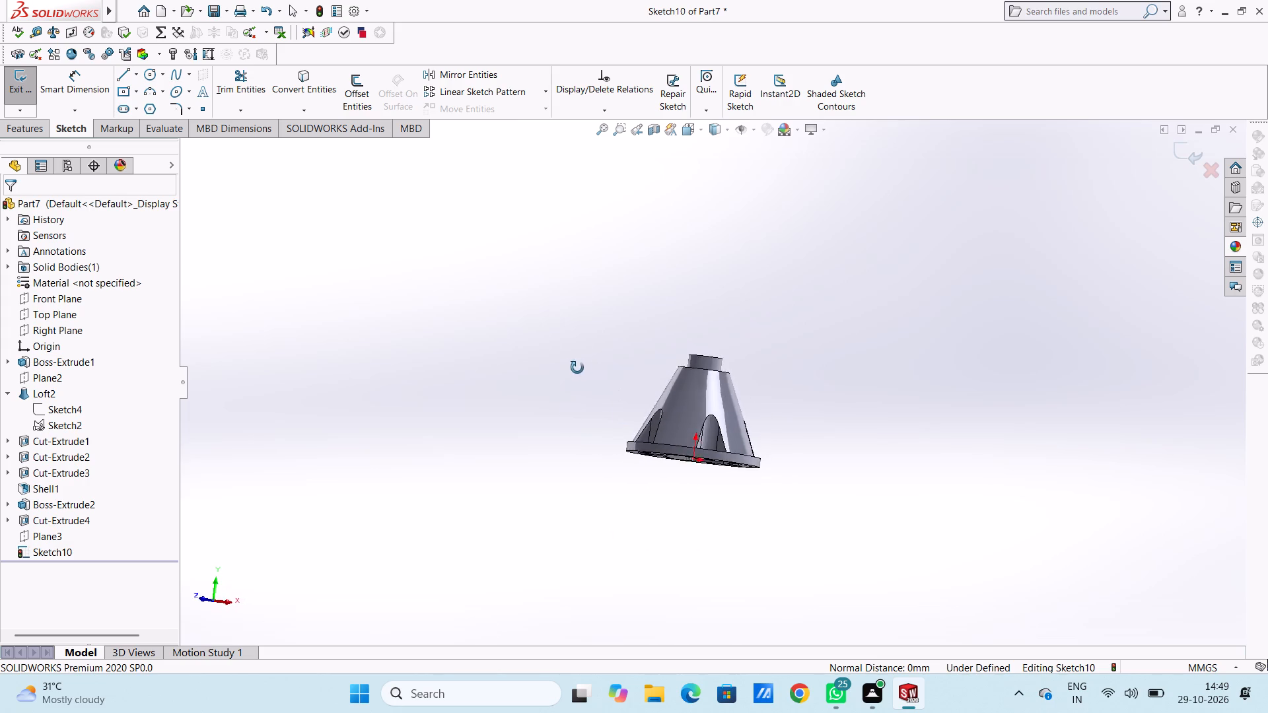
{"action": "middle_click_drag", "start_coordinate": [577, 368], "coordinate": [594, 472]}
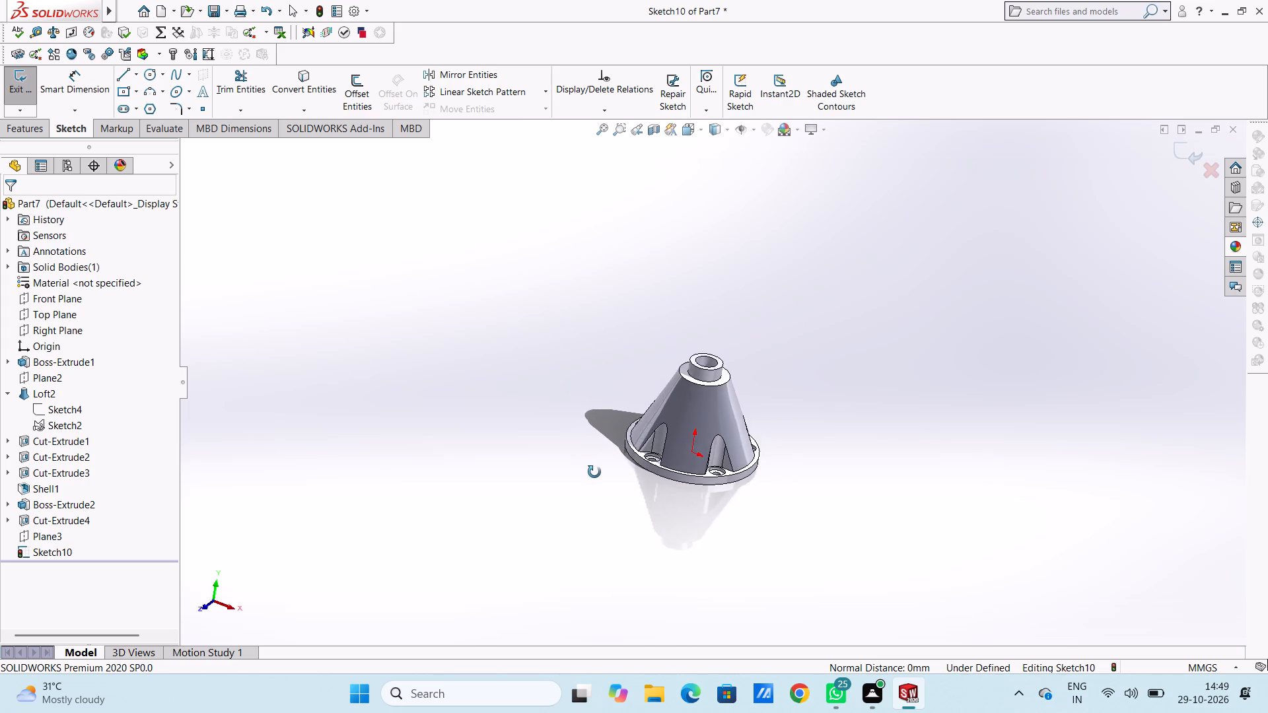
{"action": "middle_click_drag", "start_coordinate": [594, 472], "coordinate": [560, 403]}
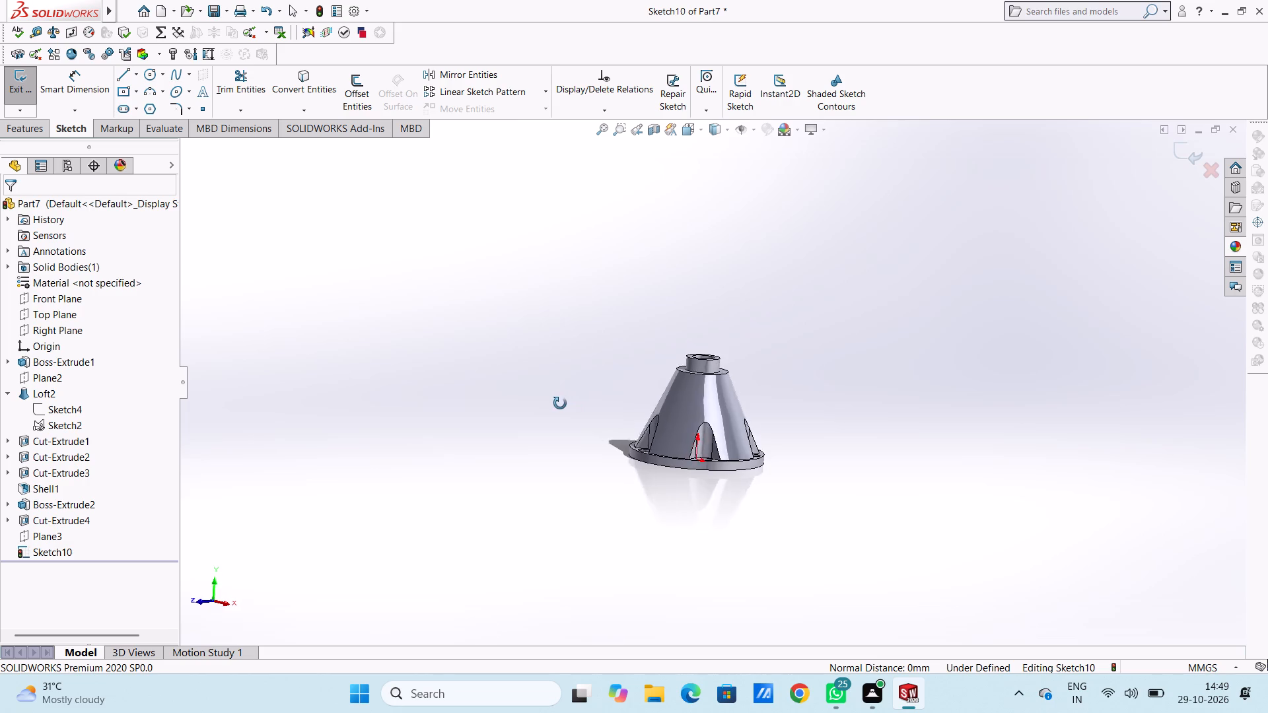
{"action": "middle_click_drag", "start_coordinate": [560, 403], "coordinate": [573, 401]}
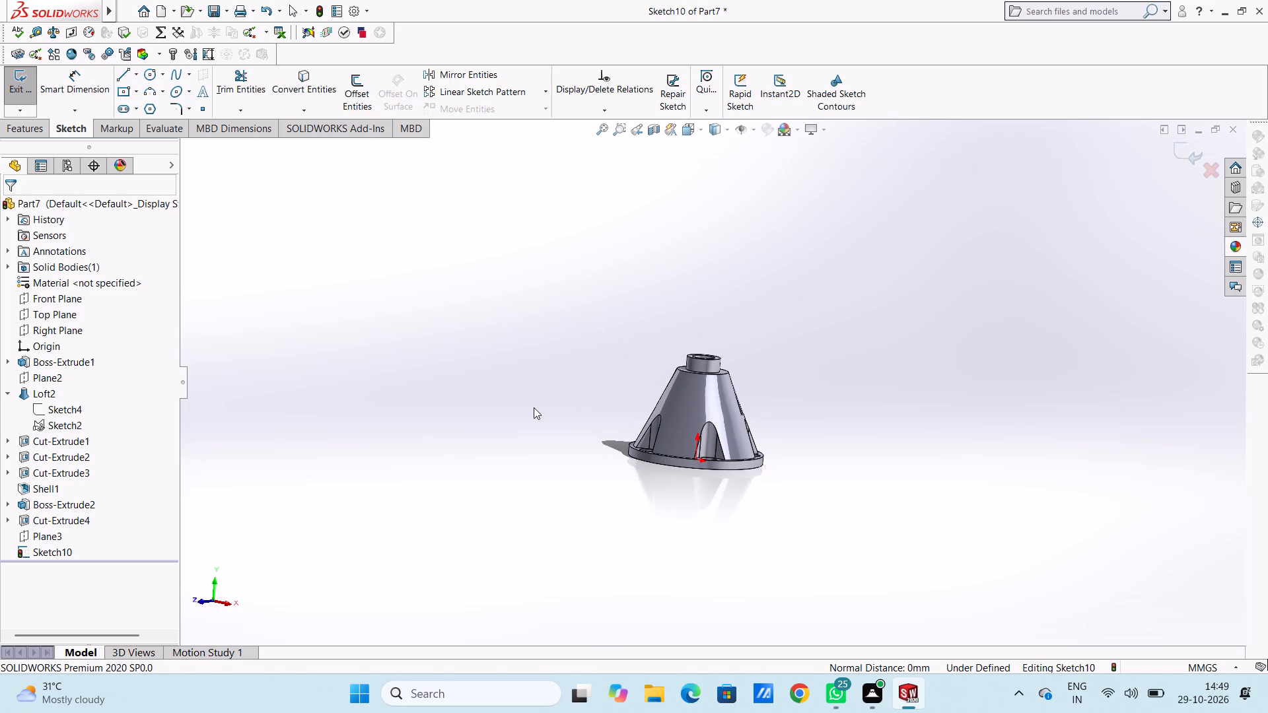
{"action": "key", "text": "ctrl+1"}
{"action": "scroll", "coordinate": [761, 287], "scroll_direction": "up", "scroll_amount": 3}
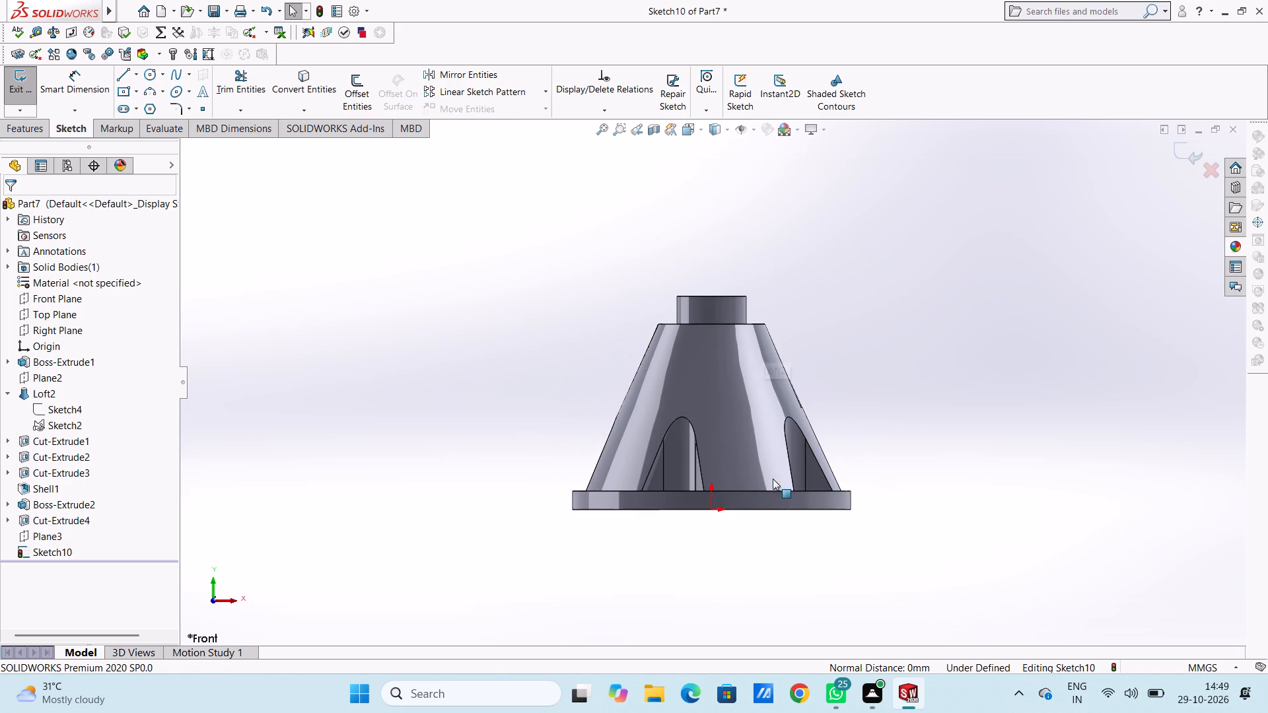
{"action": "left_click", "coordinate": [120, 73]}
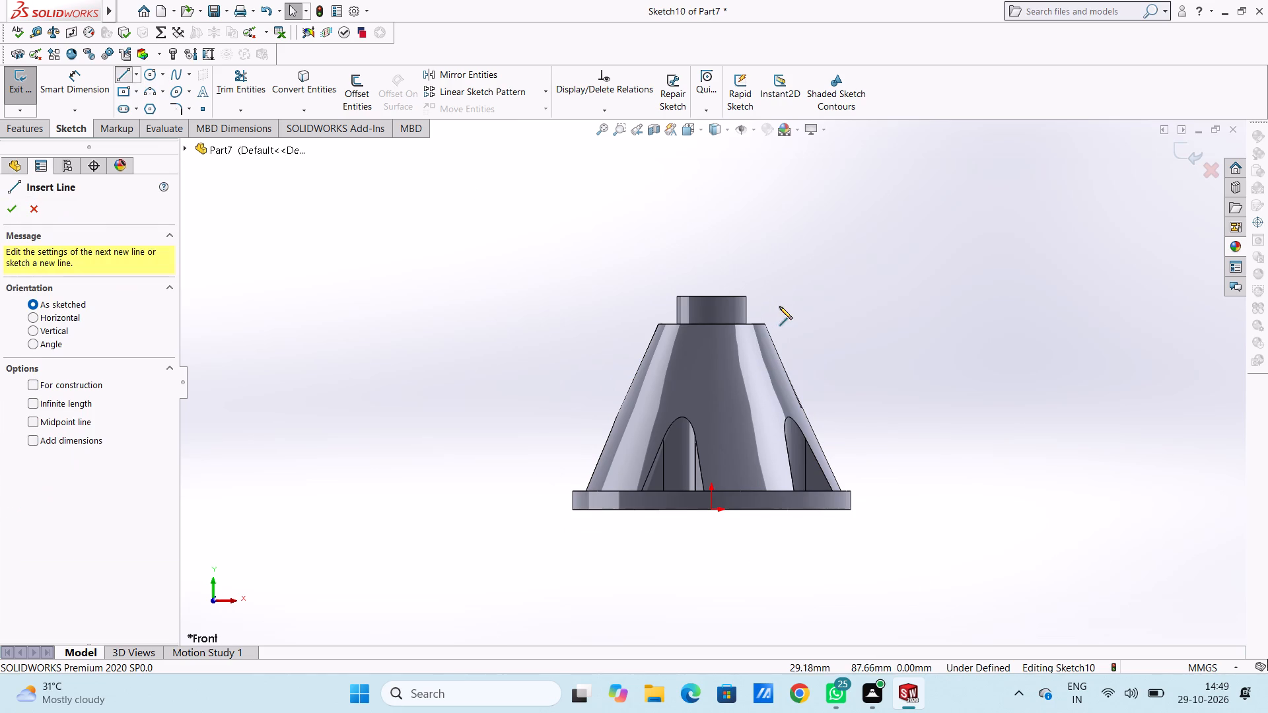
{"action": "left_click", "coordinate": [748, 295]}
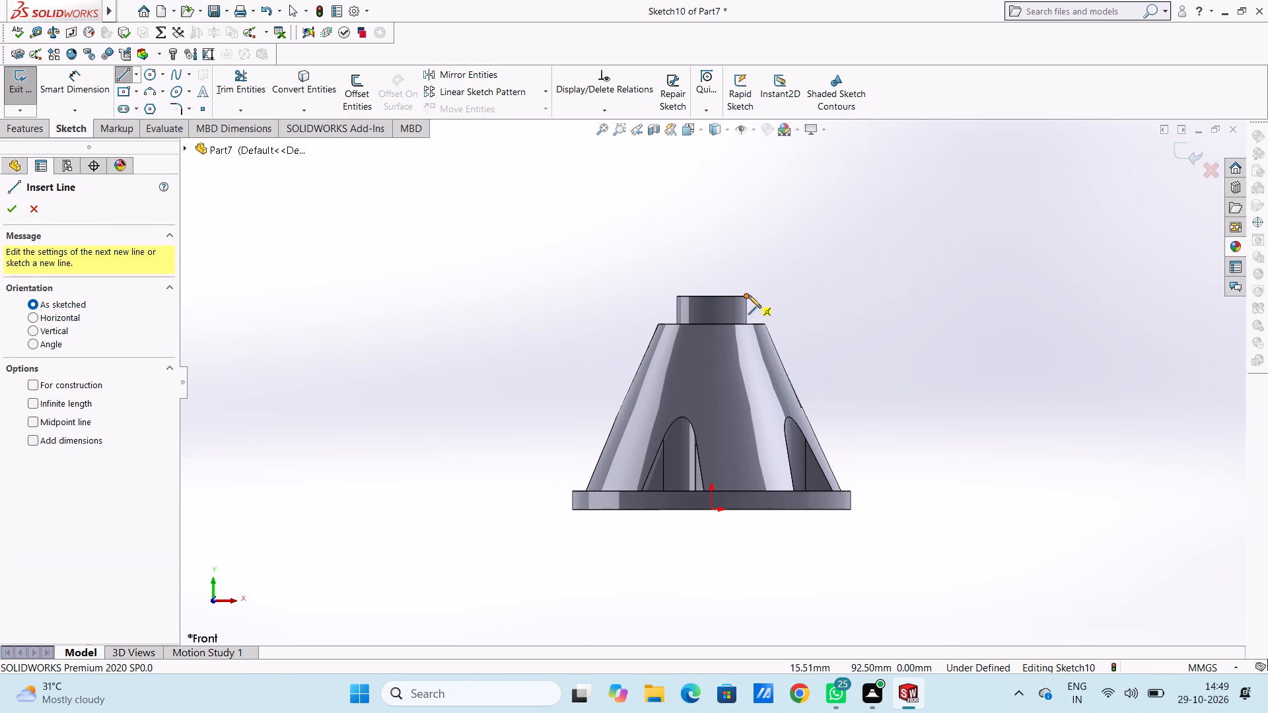
{"action": "left_click", "coordinate": [830, 492]}
{"action": "right_click", "coordinate": [944, 241]}
{"action": "left_click", "coordinate": [959, 254]}
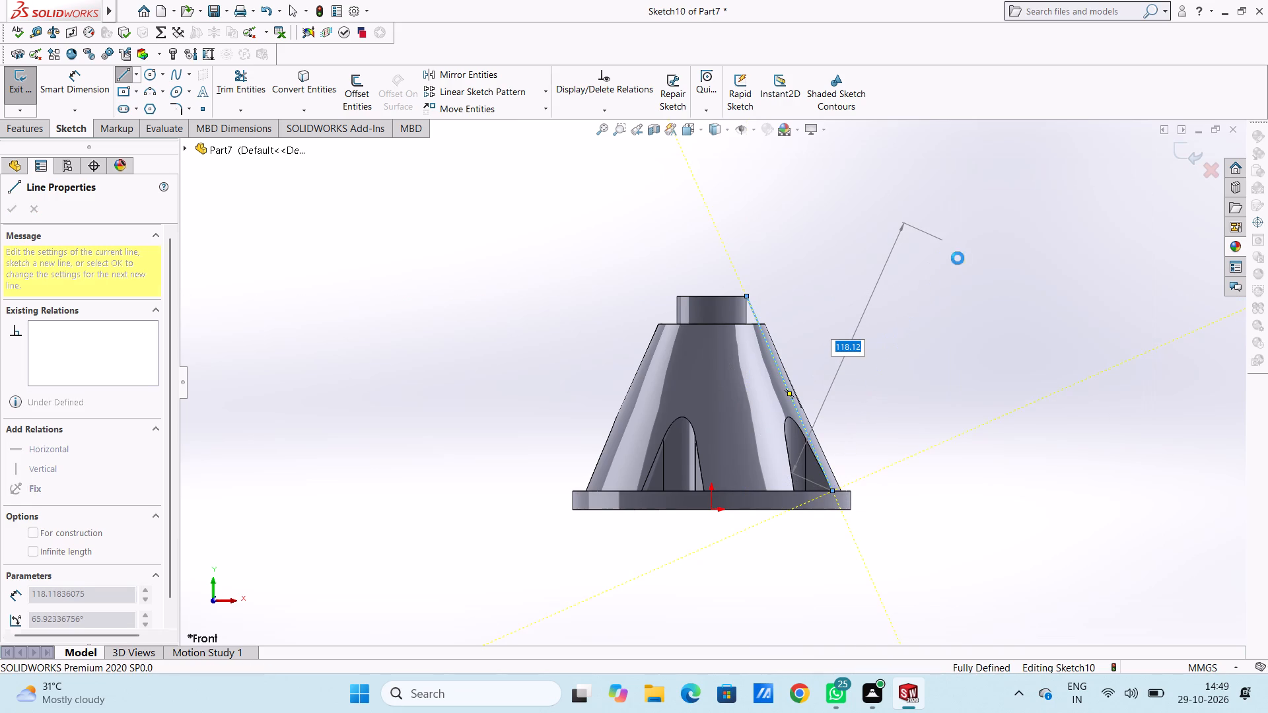
{"action": "left_click", "coordinate": [950, 275]}
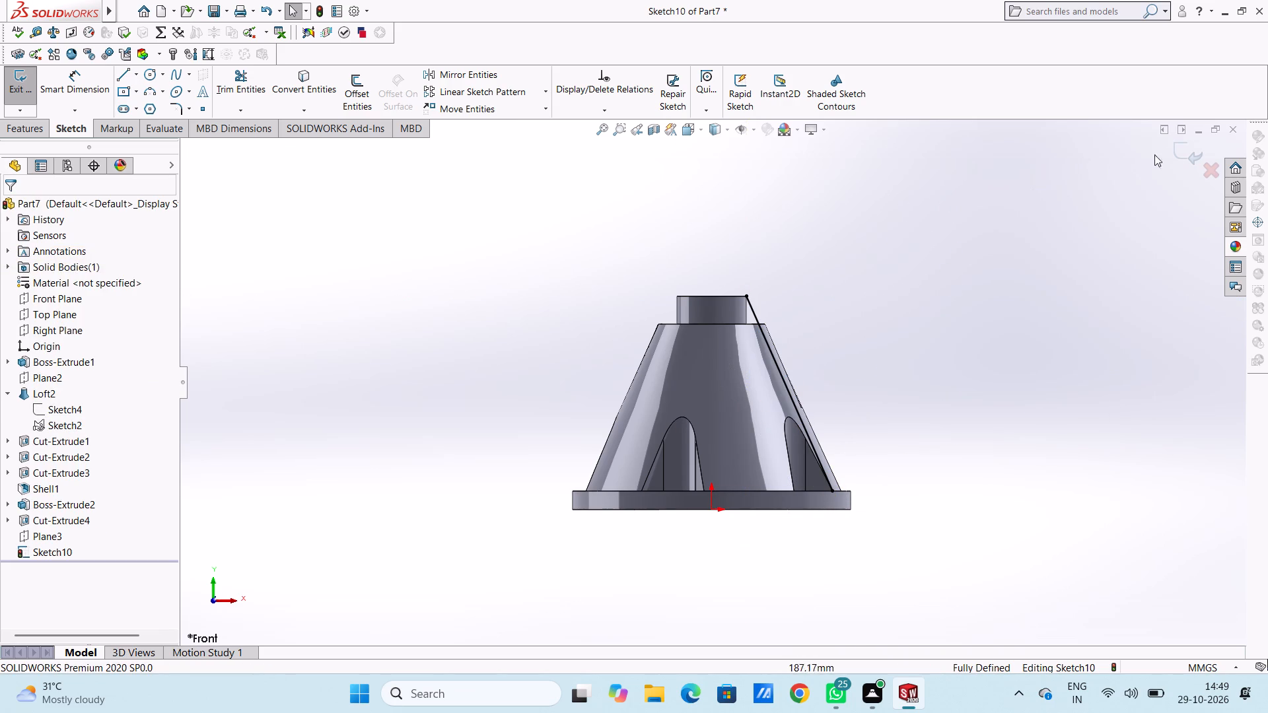
{"action": "left_click", "coordinate": [1182, 148]}
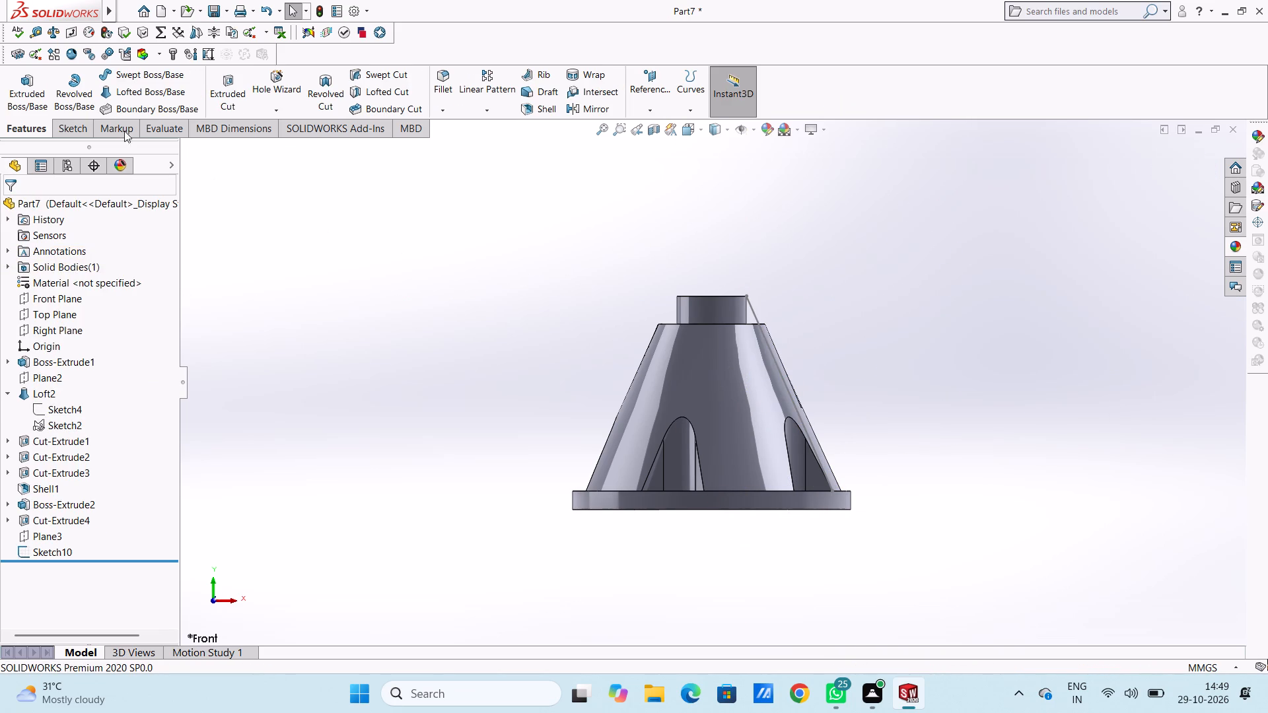
Start a reference plane using the slanted line as first reference and its upper endpoint as second reference.
{"action": "left_click", "coordinate": [653, 86]}
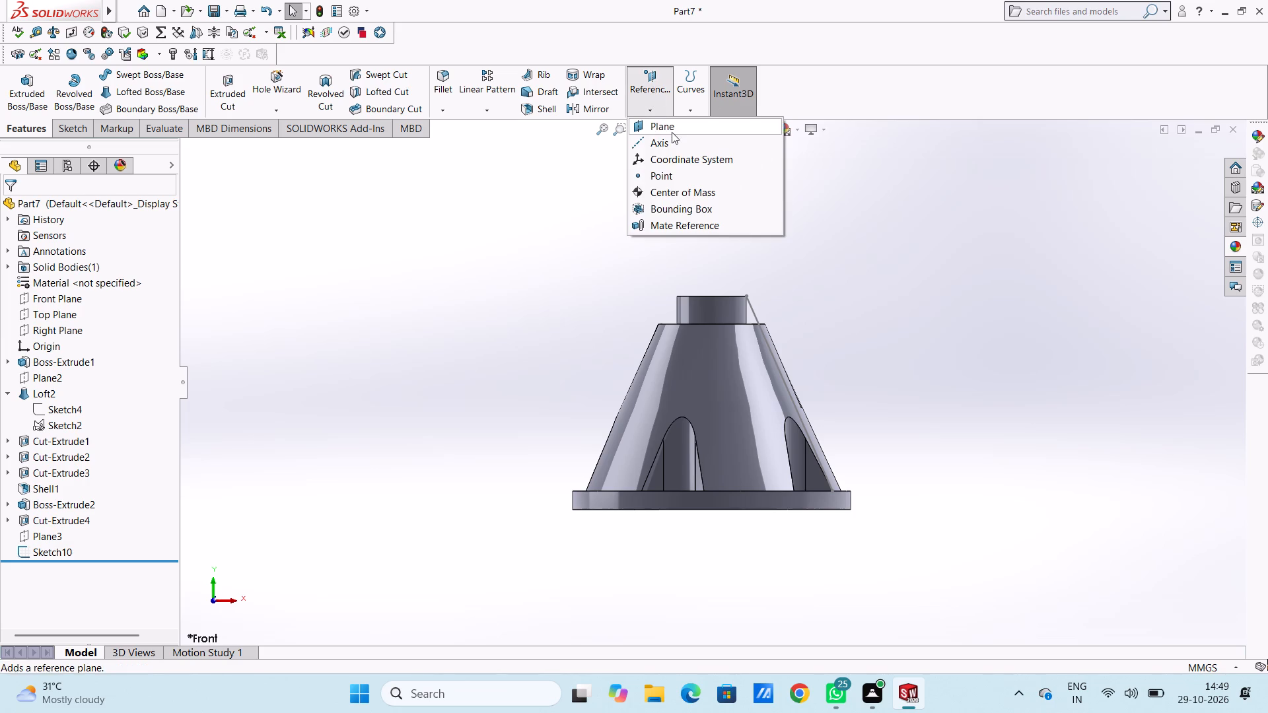
{"action": "left_click", "coordinate": [673, 128]}
{"action": "left_click", "coordinate": [754, 306]}
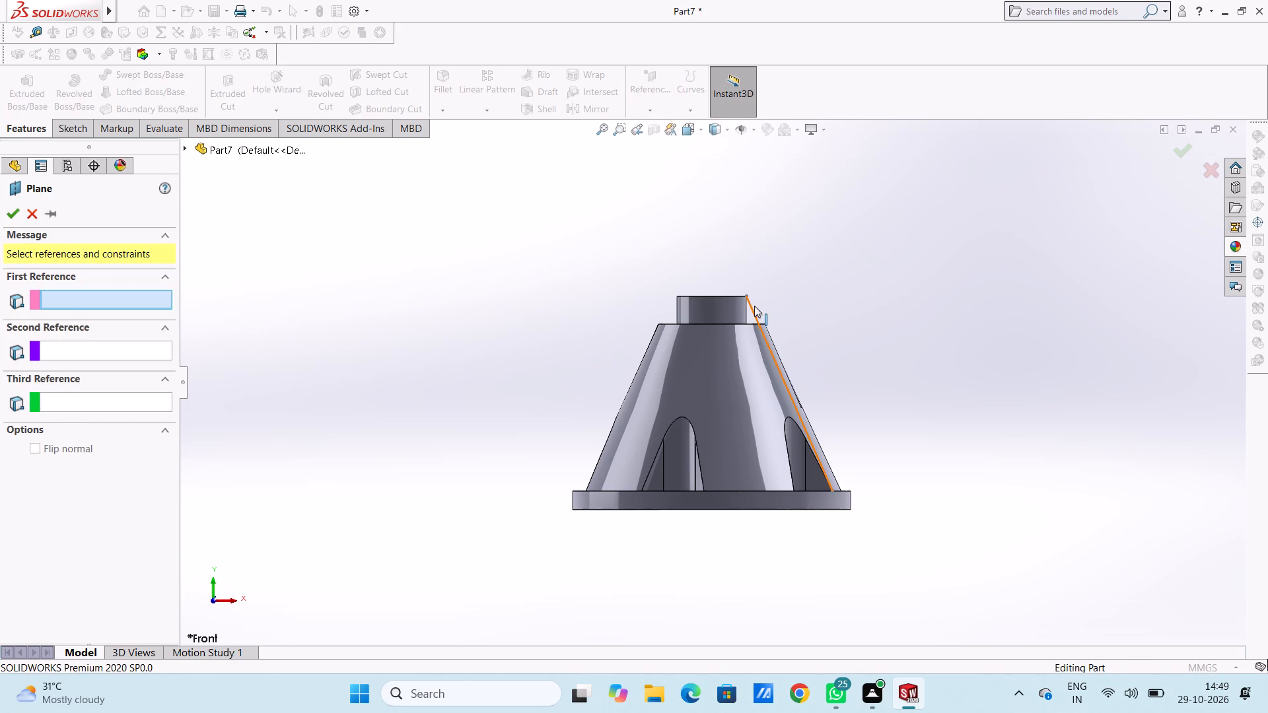
{"action": "middle_click_drag", "start_coordinate": [948, 292], "coordinate": [868, 447]}
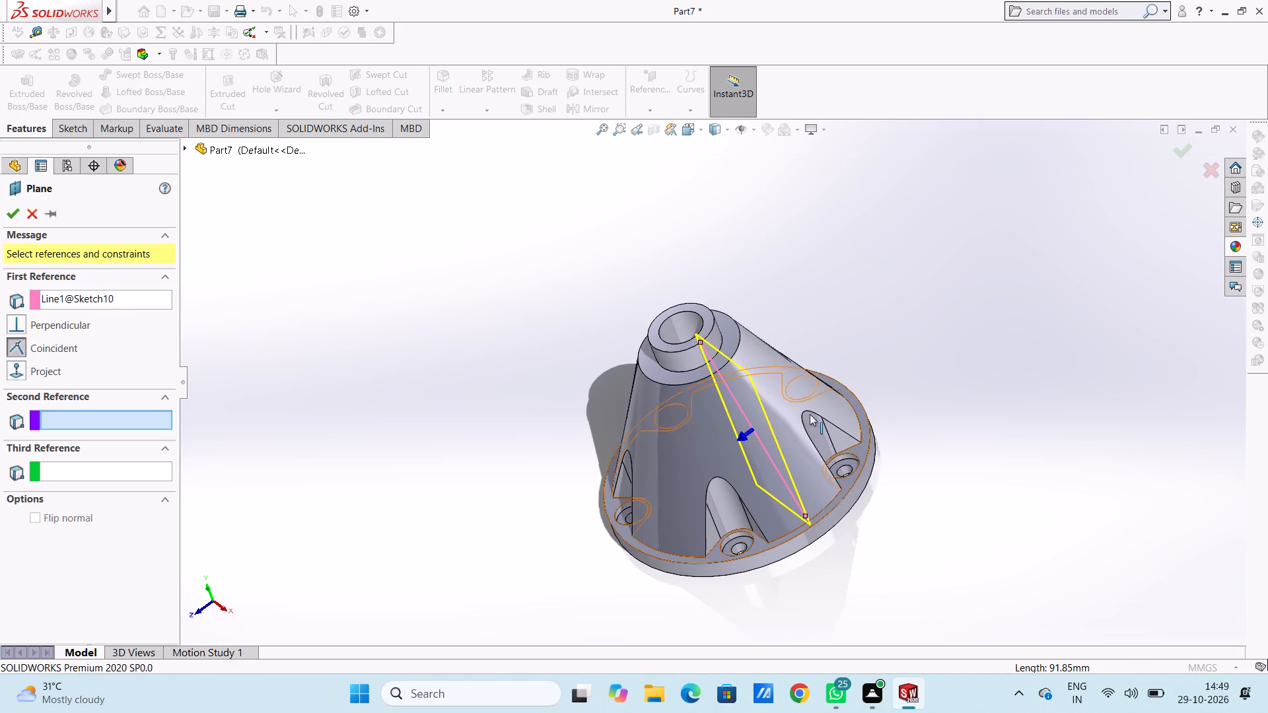
{"action": "left_click", "coordinate": [763, 380]}
{"action": "left_click", "coordinate": [763, 380]}
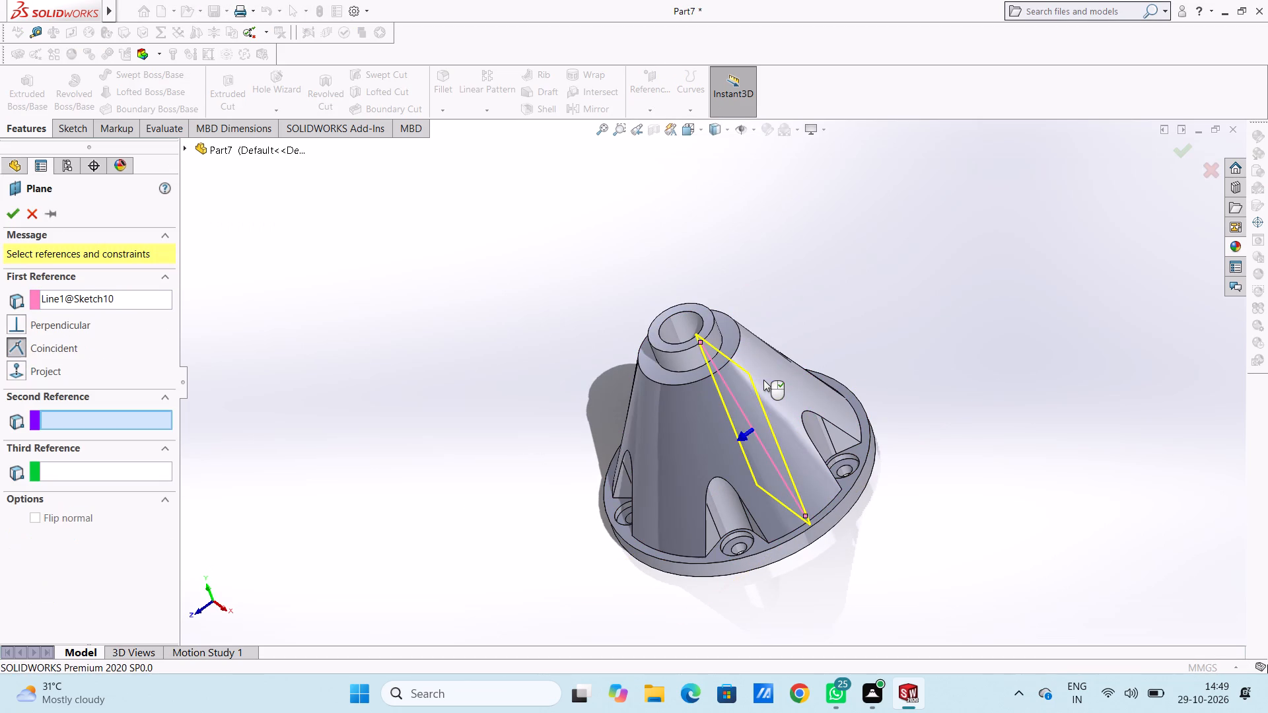
{"action": "left_click", "coordinate": [763, 380]}
{"action": "left_click", "coordinate": [763, 380]}
{"action": "left_click", "coordinate": [702, 343]}
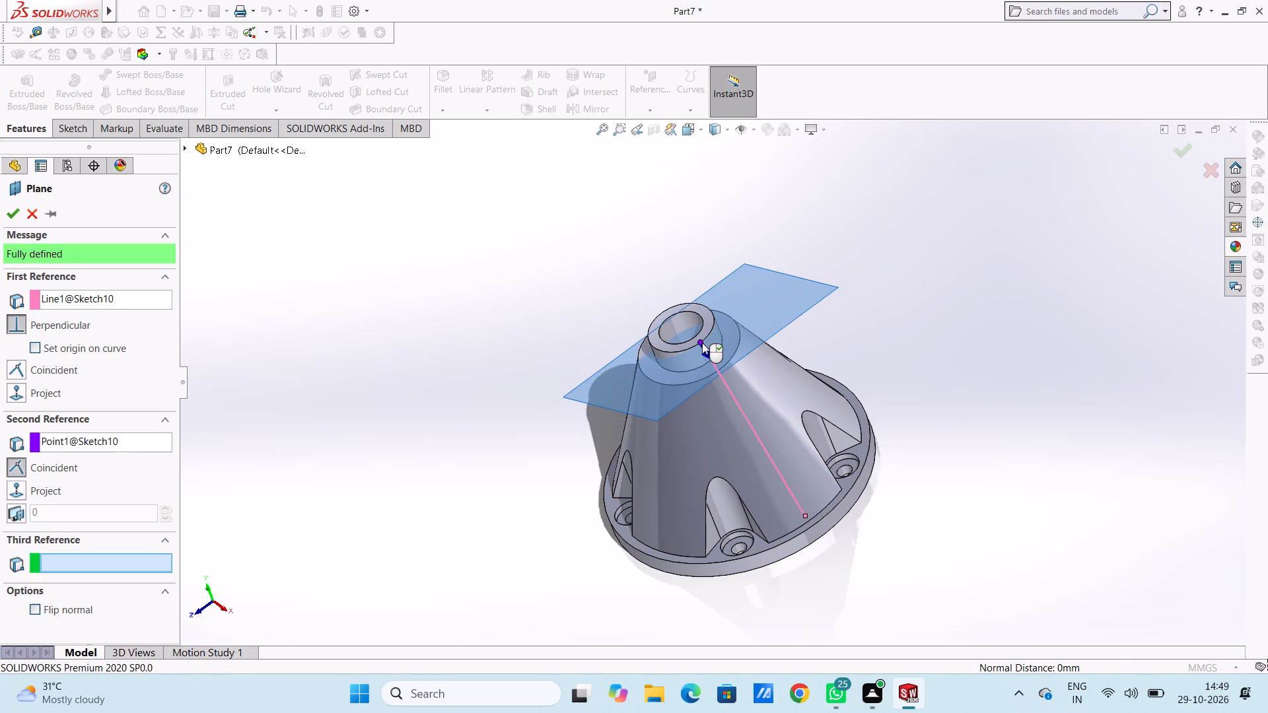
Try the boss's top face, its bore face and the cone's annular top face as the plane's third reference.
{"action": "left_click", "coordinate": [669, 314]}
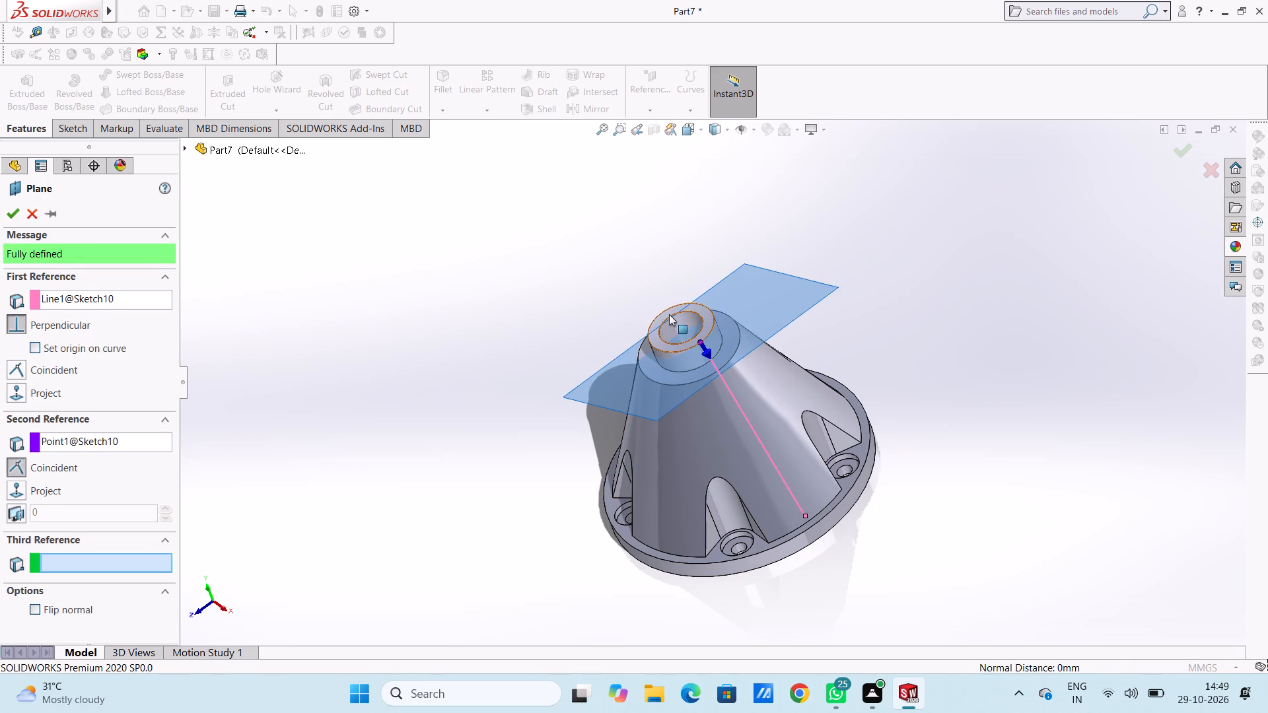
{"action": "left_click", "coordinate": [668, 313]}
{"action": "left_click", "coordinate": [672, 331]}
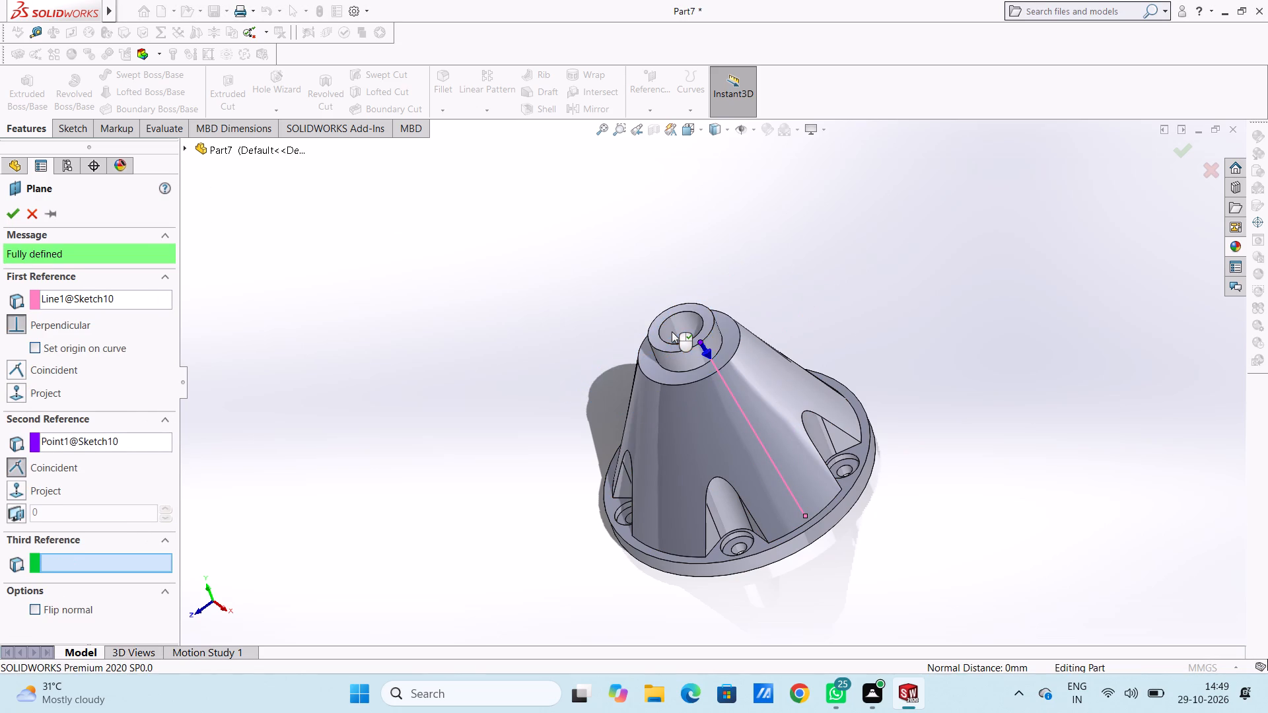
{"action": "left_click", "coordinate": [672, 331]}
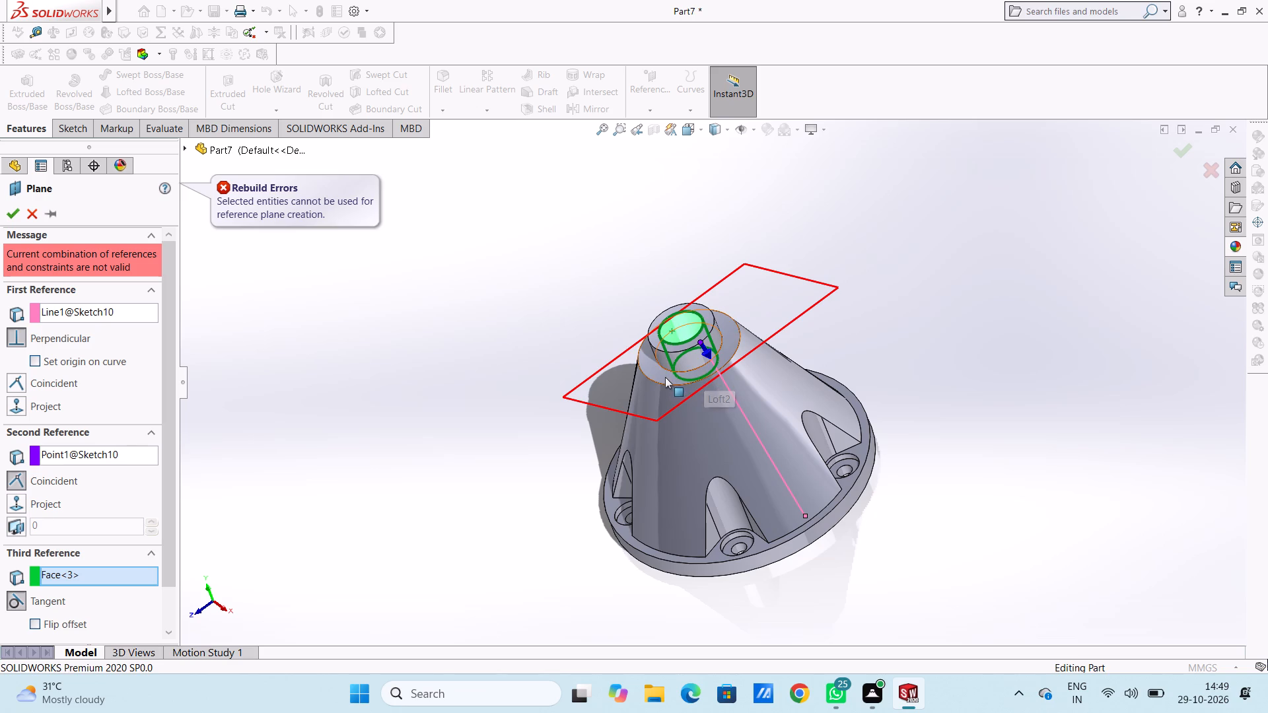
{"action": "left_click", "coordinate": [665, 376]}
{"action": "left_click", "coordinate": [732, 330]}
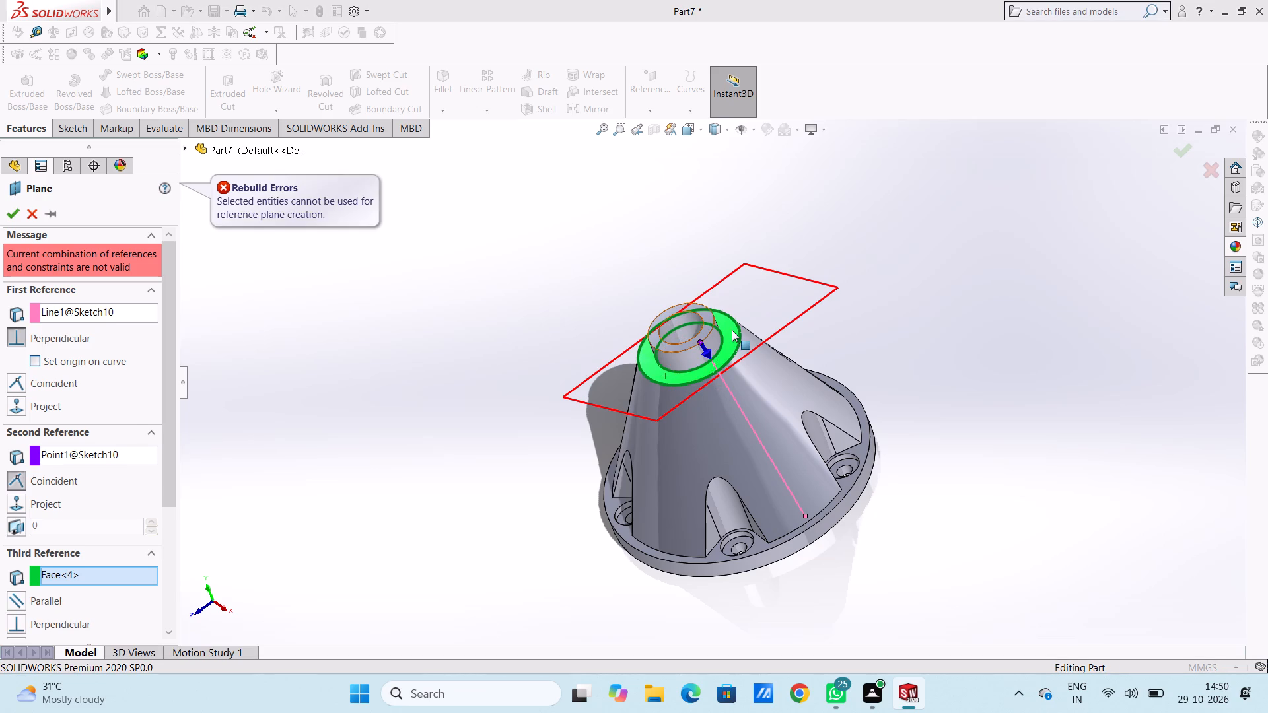
Drop the line reference and create the plane tangent to the cone's side face, with the line's upper endpoint projected onto it.
{"action": "left_click", "coordinate": [756, 426]}
{"action": "left_click", "coordinate": [777, 461]}
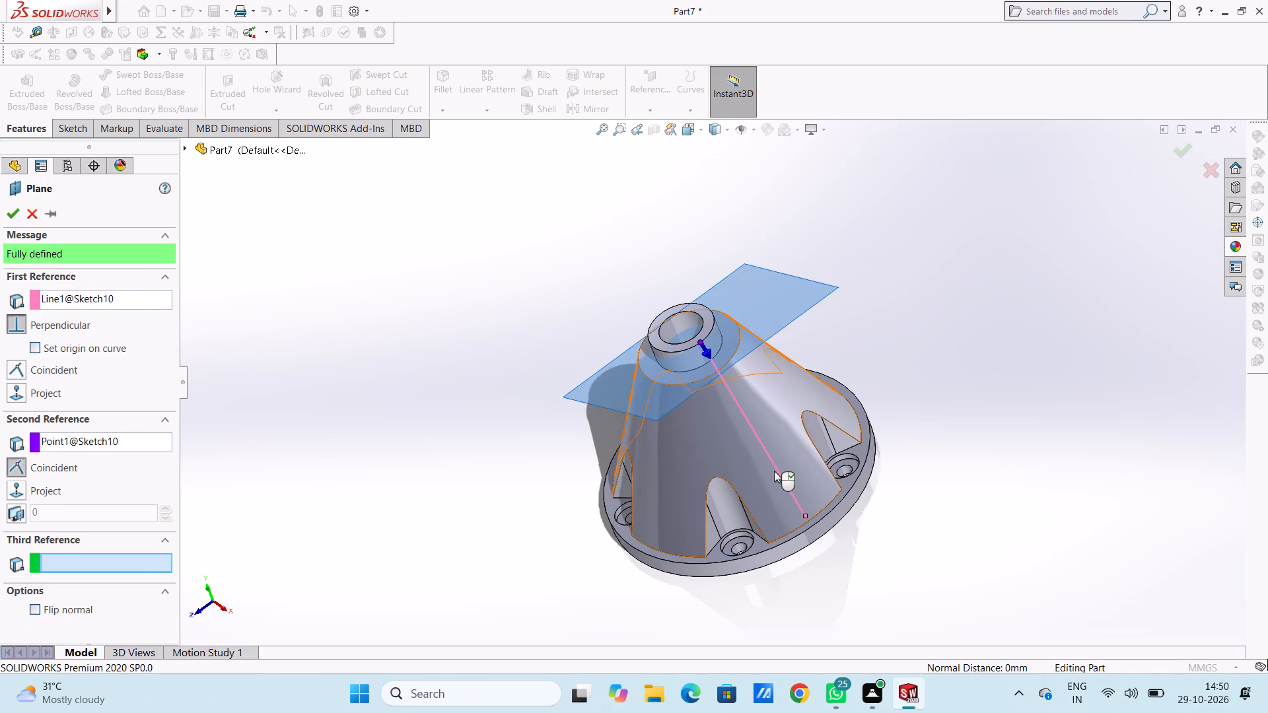
{"action": "left_click", "coordinate": [774, 471]}
{"action": "left_click", "coordinate": [778, 473]}
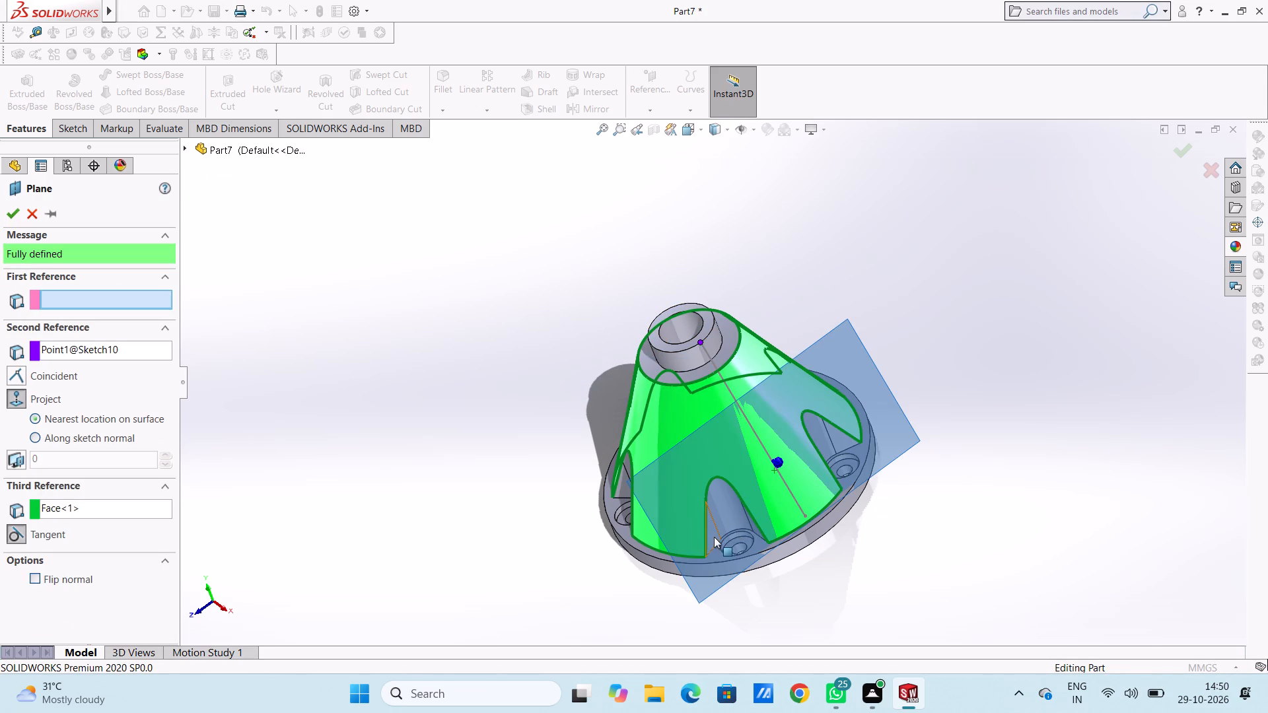
{"action": "middle_click_drag", "start_coordinate": [966, 480], "coordinate": [1041, 333]}
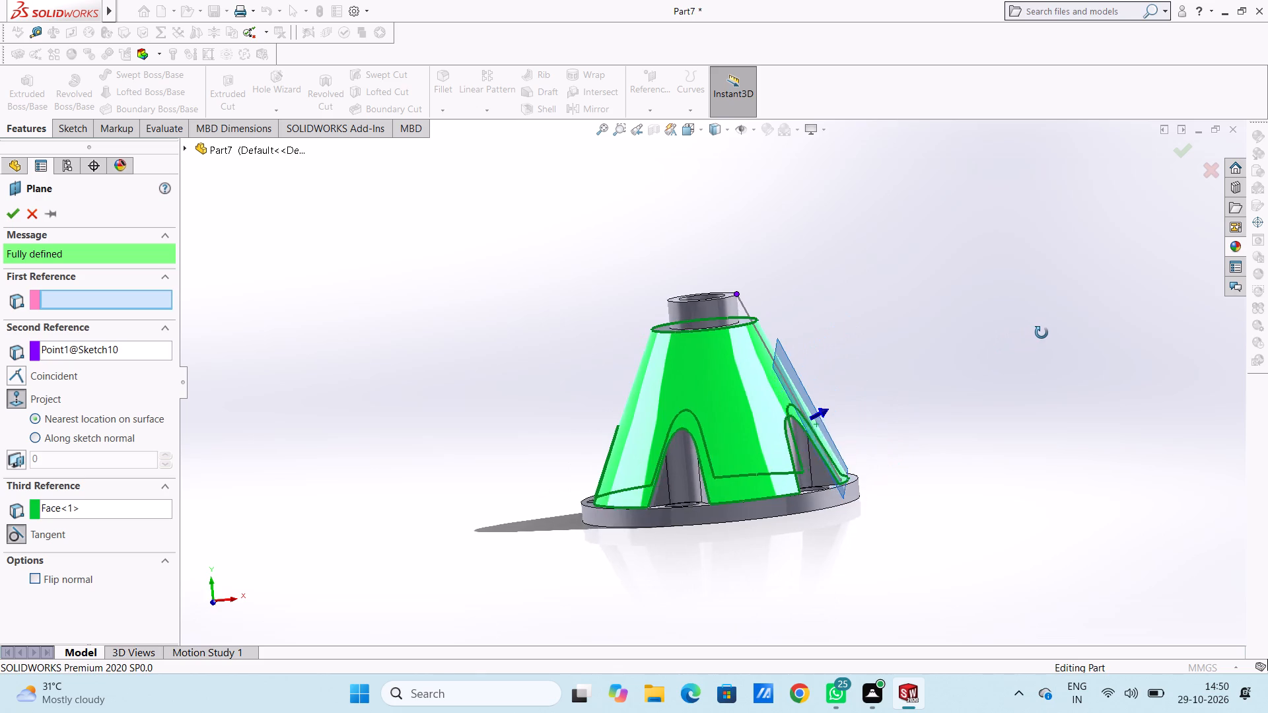
{"action": "middle_click_drag", "start_coordinate": [1041, 333], "coordinate": [983, 353]}
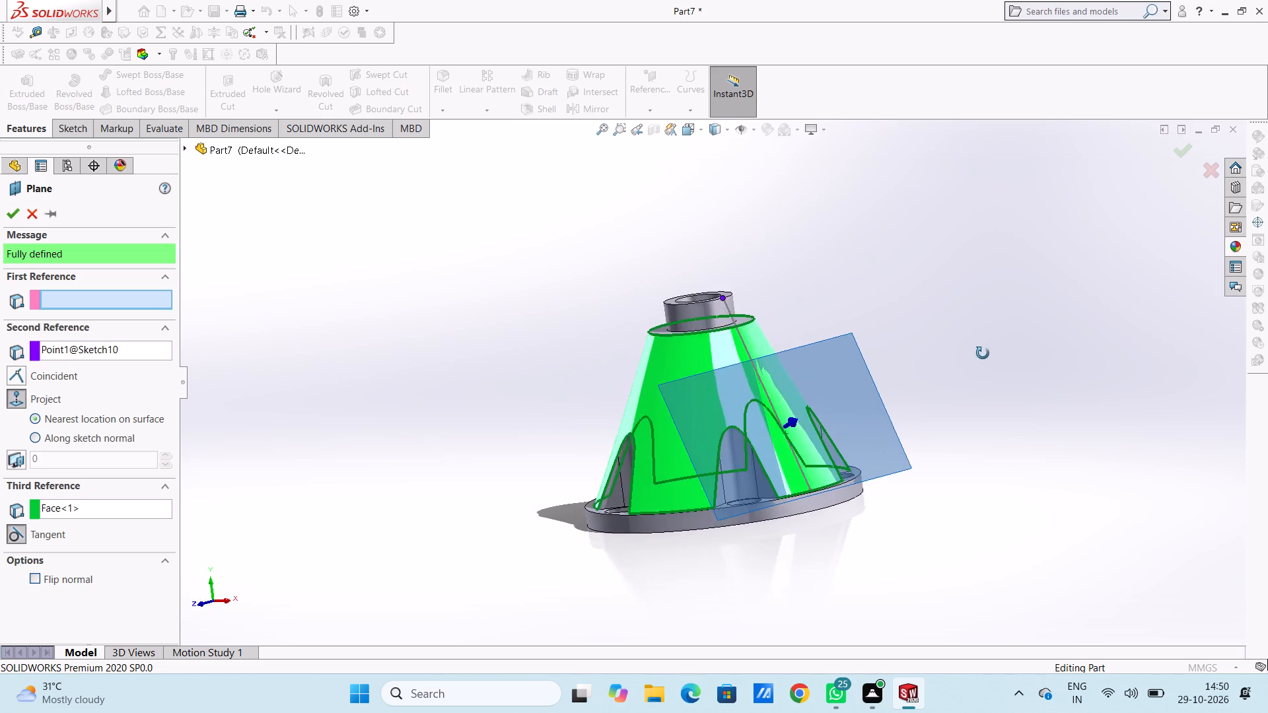
{"action": "middle_click_drag", "start_coordinate": [983, 353], "coordinate": [947, 390]}
{"action": "scroll", "coordinate": [950, 391], "scroll_direction": "up", "scroll_amount": 1}
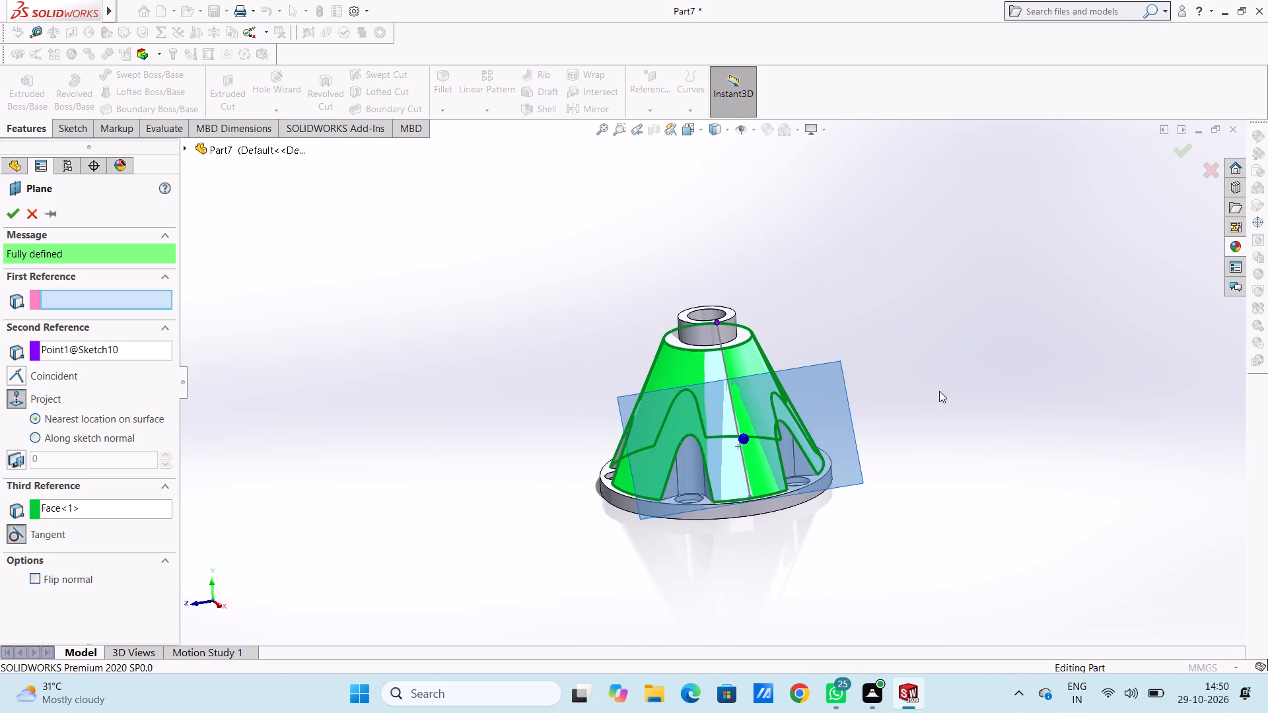
{"action": "left_click", "coordinate": [8, 219]}
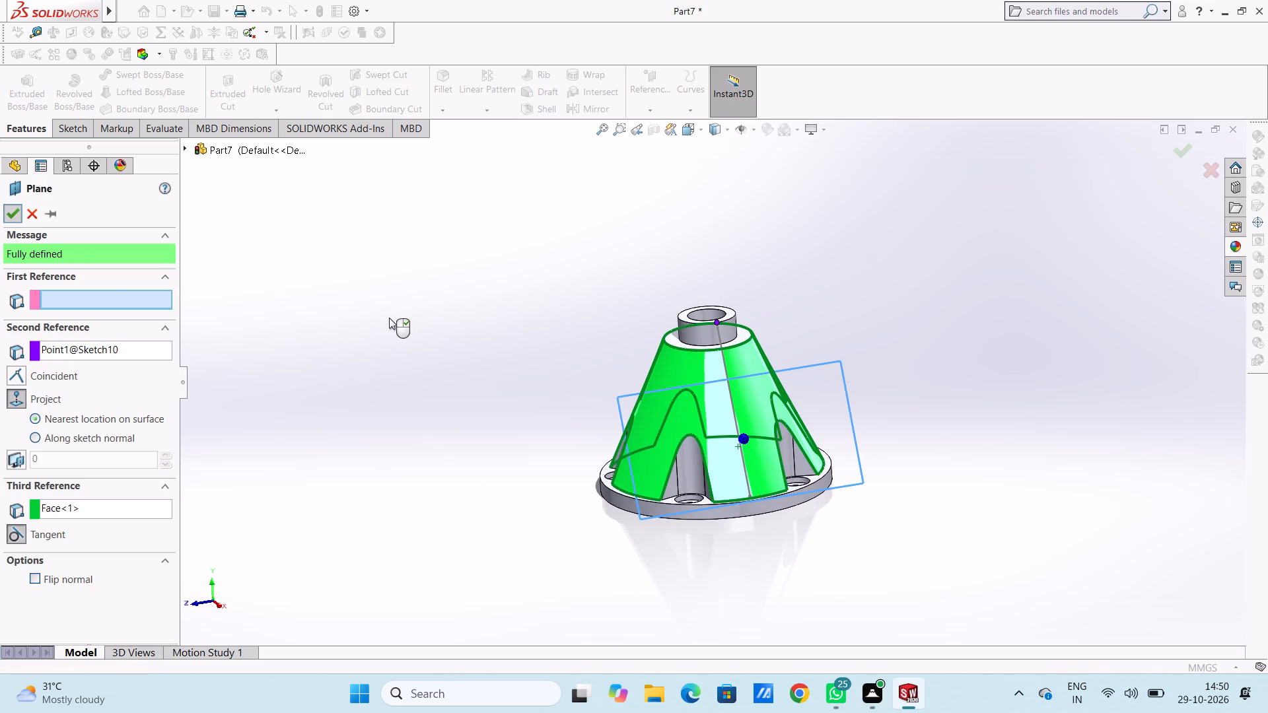
{"action": "left_click", "coordinate": [13, 213]}
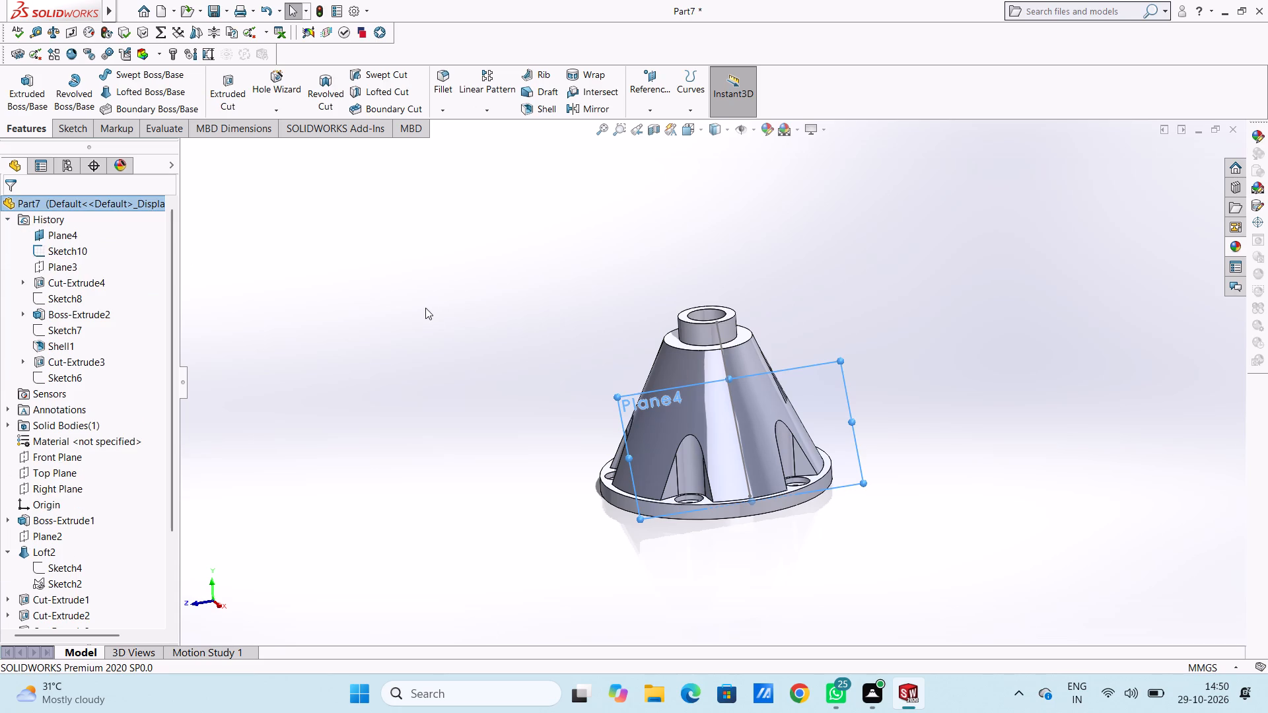
{"action": "left_click", "coordinate": [405, 288]}
Open a new sketch on Plane4, the plane tangent to the cone's side.
{"action": "middle_click_drag", "start_coordinate": [491, 277], "coordinate": [605, 259]}
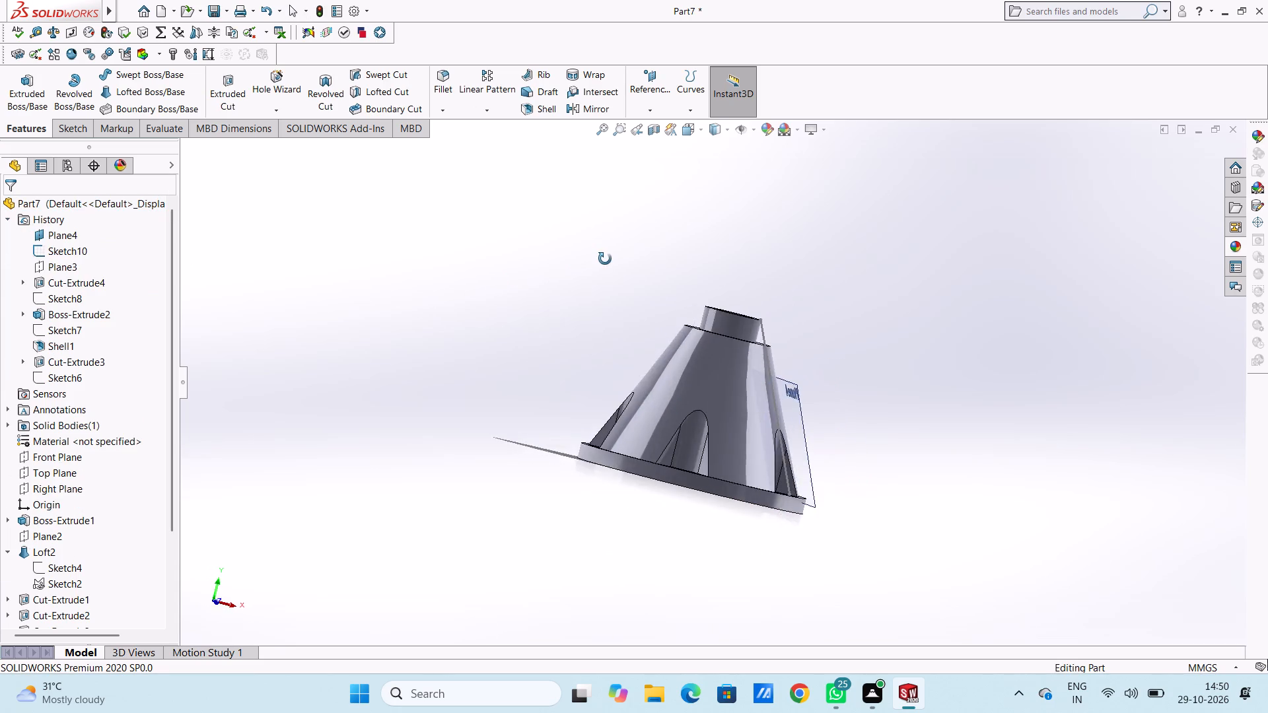
{"action": "middle_click_drag", "start_coordinate": [605, 259], "coordinate": [499, 269]}
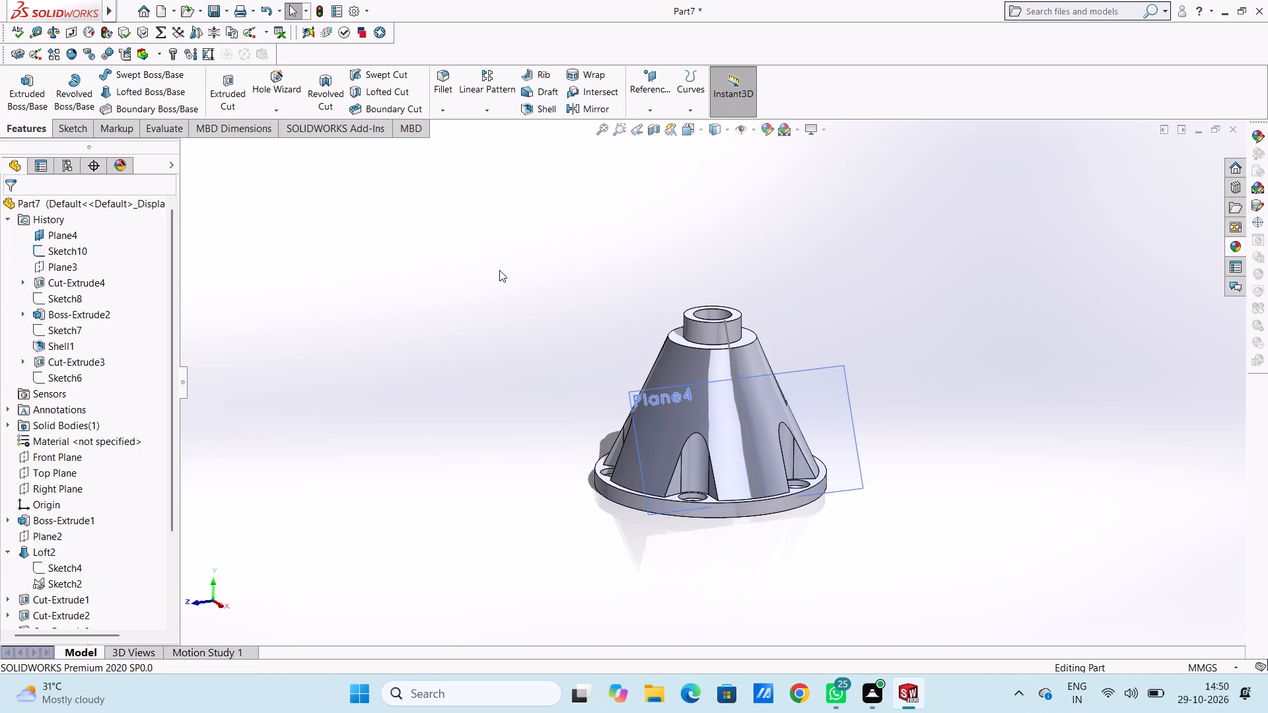
{"action": "key", "text": "ctrl+4"}
{"action": "scroll", "coordinate": [589, 279], "scroll_direction": "up", "scroll_amount": 3}
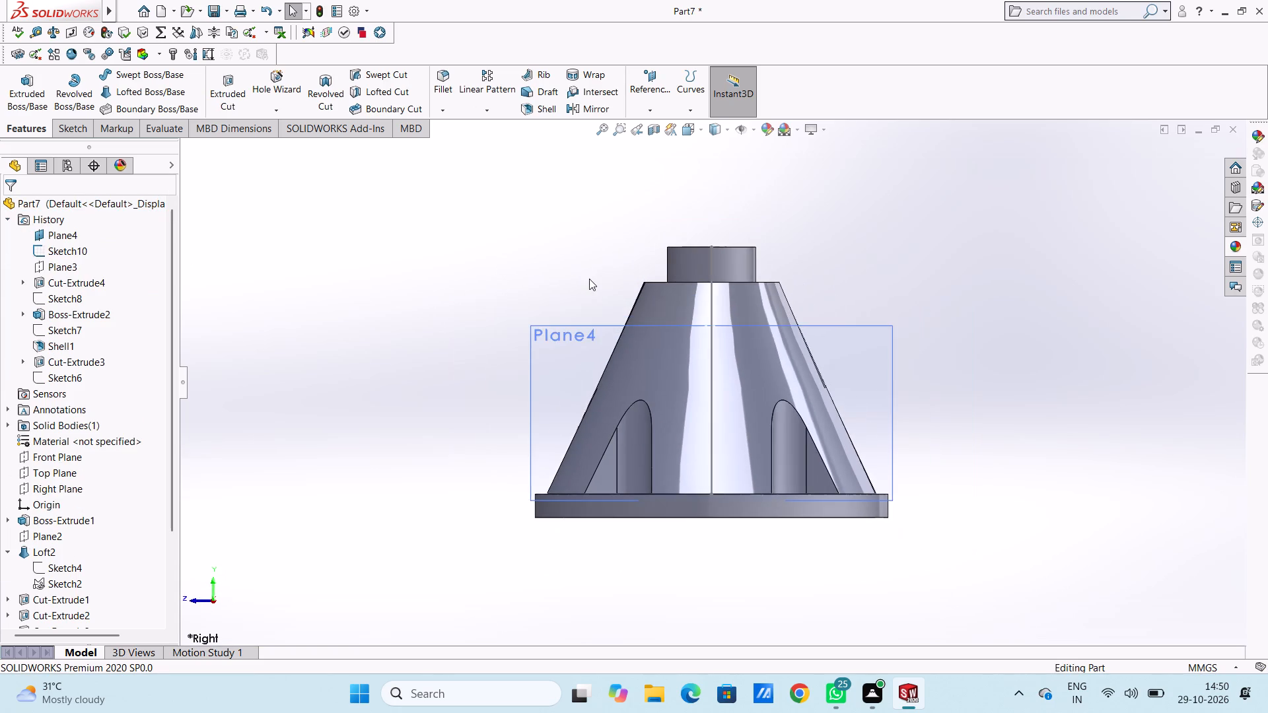
{"action": "scroll", "coordinate": [615, 428], "scroll_direction": "up", "scroll_amount": 3}
{"action": "scroll", "coordinate": [673, 450], "scroll_direction": "down", "scroll_amount": 3}
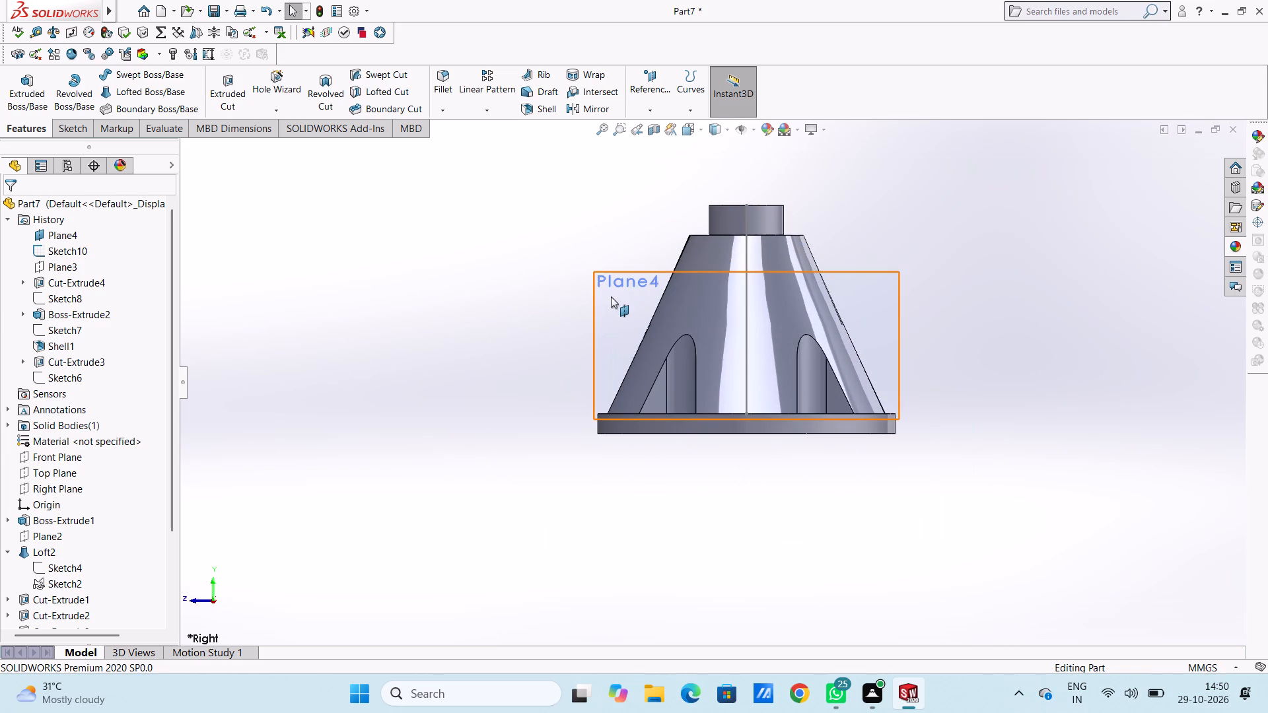
{"action": "left_click", "coordinate": [612, 296]}
{"action": "left_click", "coordinate": [671, 260]}
{"action": "left_click", "coordinate": [598, 244]}
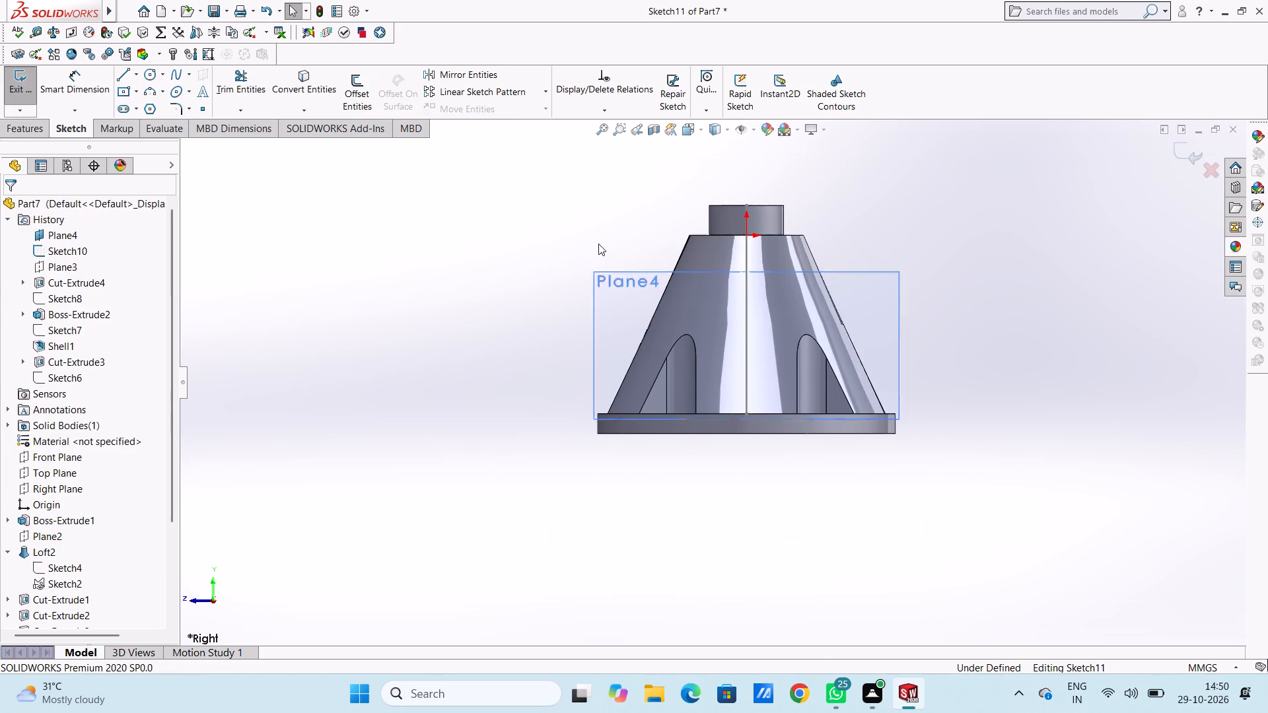
Sketch a circle of 15 mm radius centred on the slanted line, about 30 mm below the sketch origin.
{"action": "scroll", "coordinate": [598, 244], "scroll_direction": "up", "scroll_amount": 3}
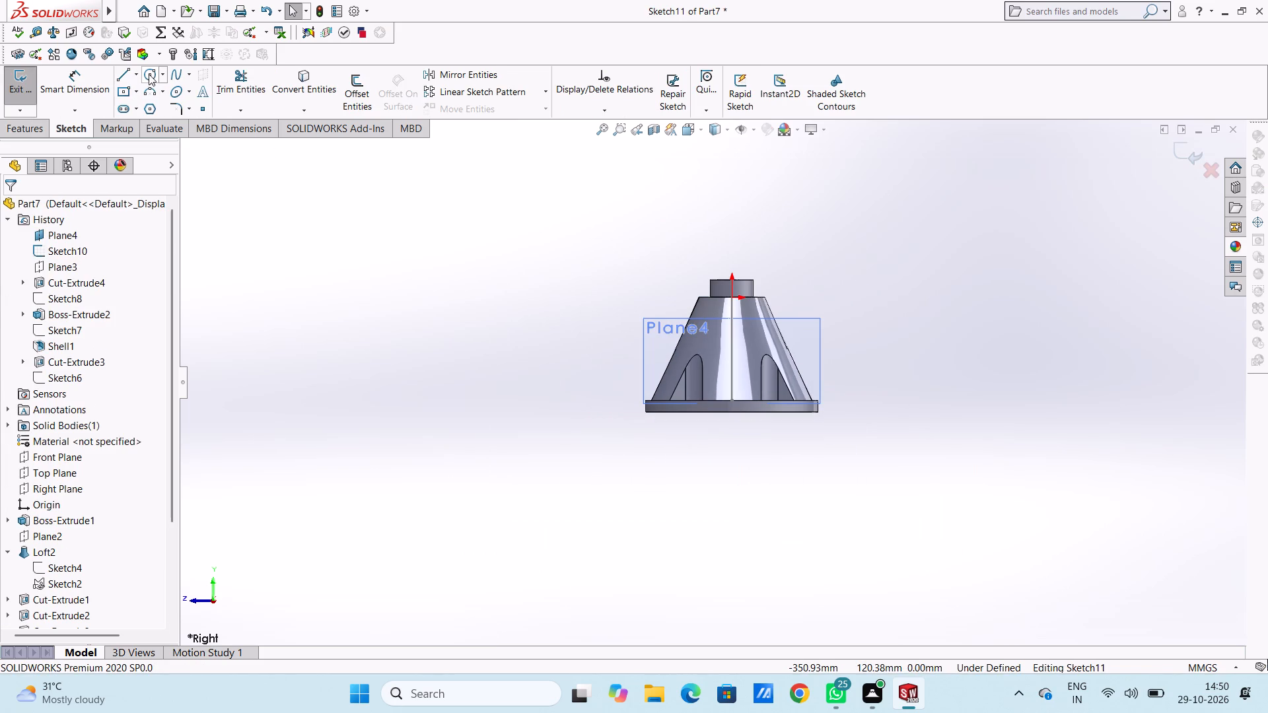
{"action": "left_click", "coordinate": [149, 73]}
{"action": "scroll", "coordinate": [757, 301], "scroll_direction": "down", "scroll_amount": 2}
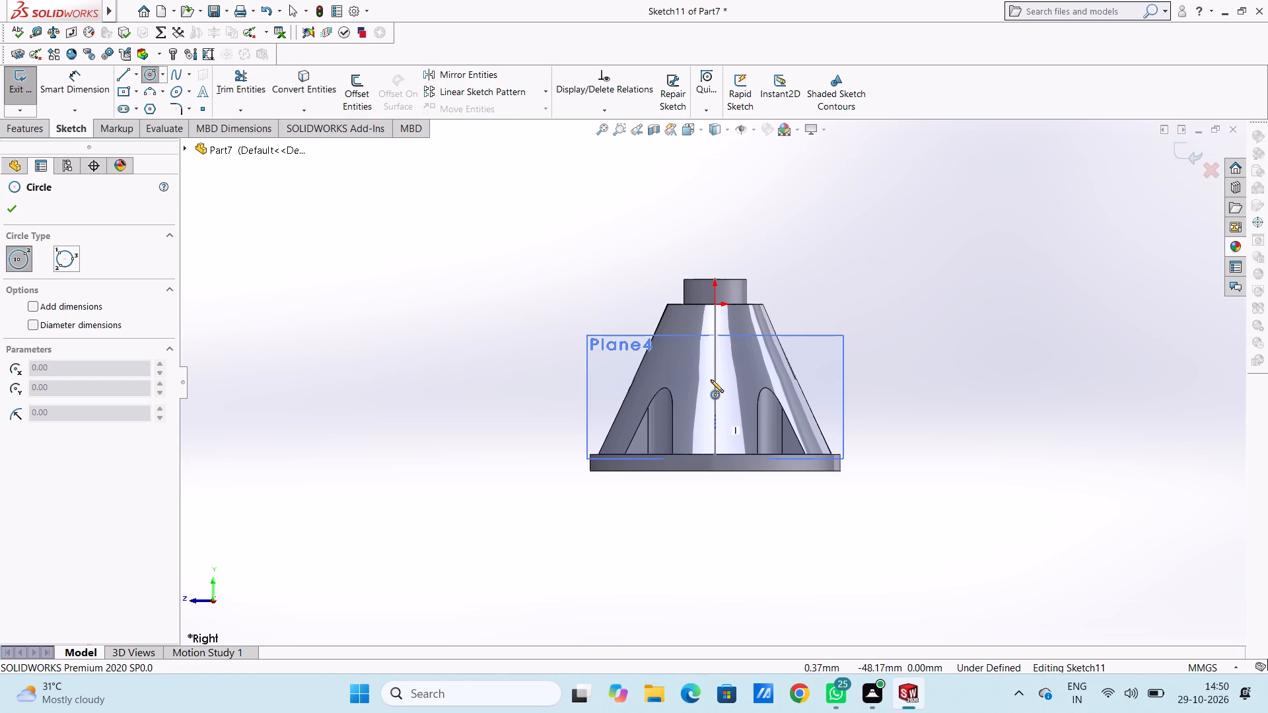
{"action": "left_click", "coordinate": [715, 362]}
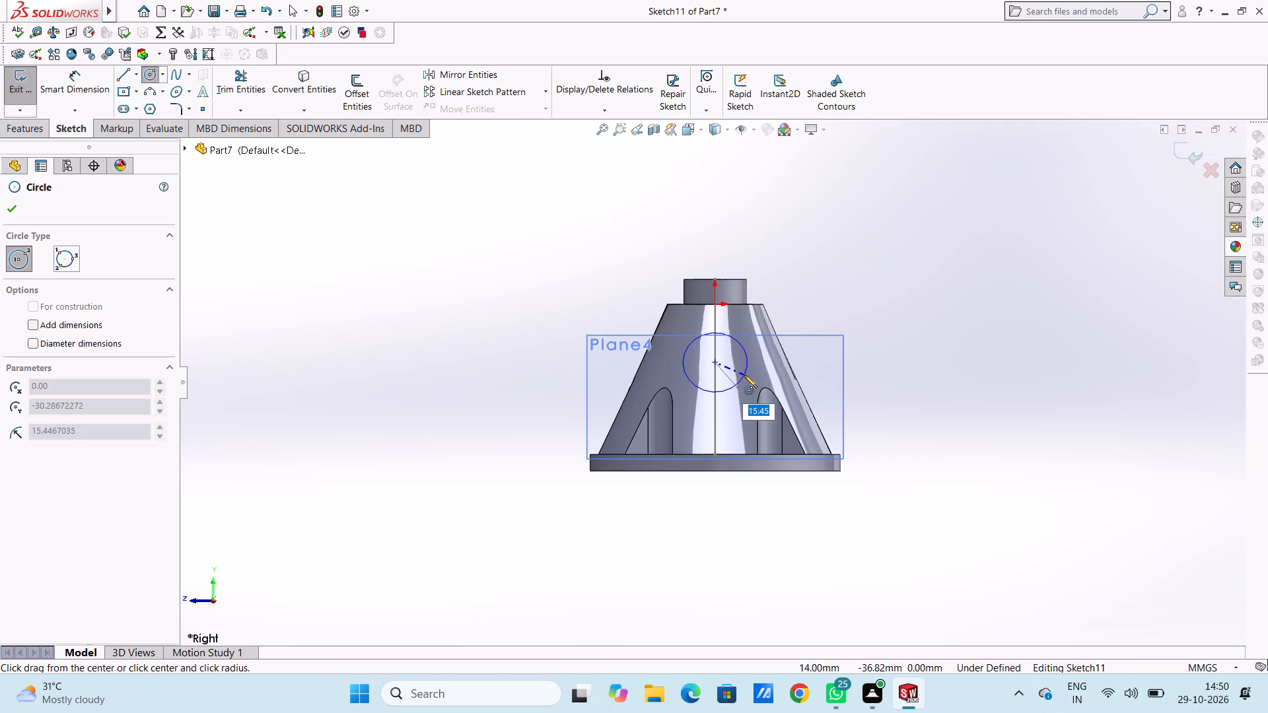
{"action": "type", "text": "15"}
{"action": "key", "text": "Return"}
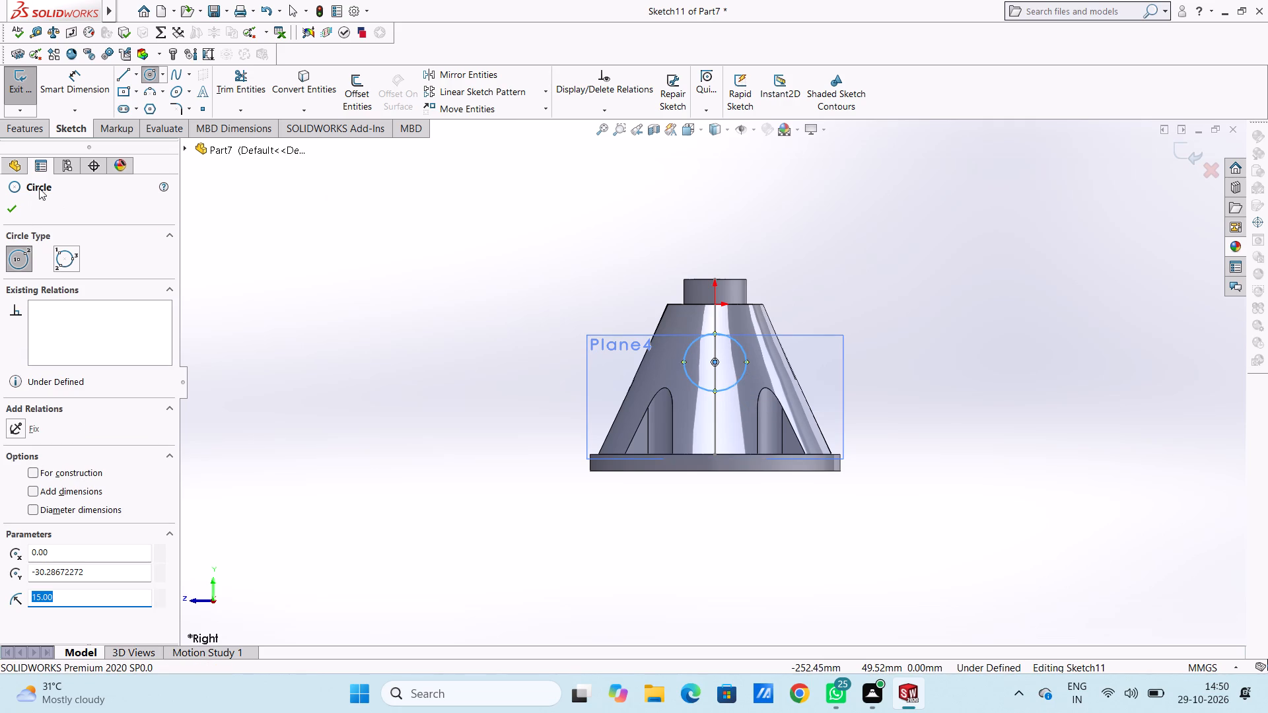
{"action": "left_click", "coordinate": [17, 211]}
Dimension the circle's diameter with Smart Dimension and set it to 35 mm.
{"action": "left_click", "coordinate": [77, 82]}
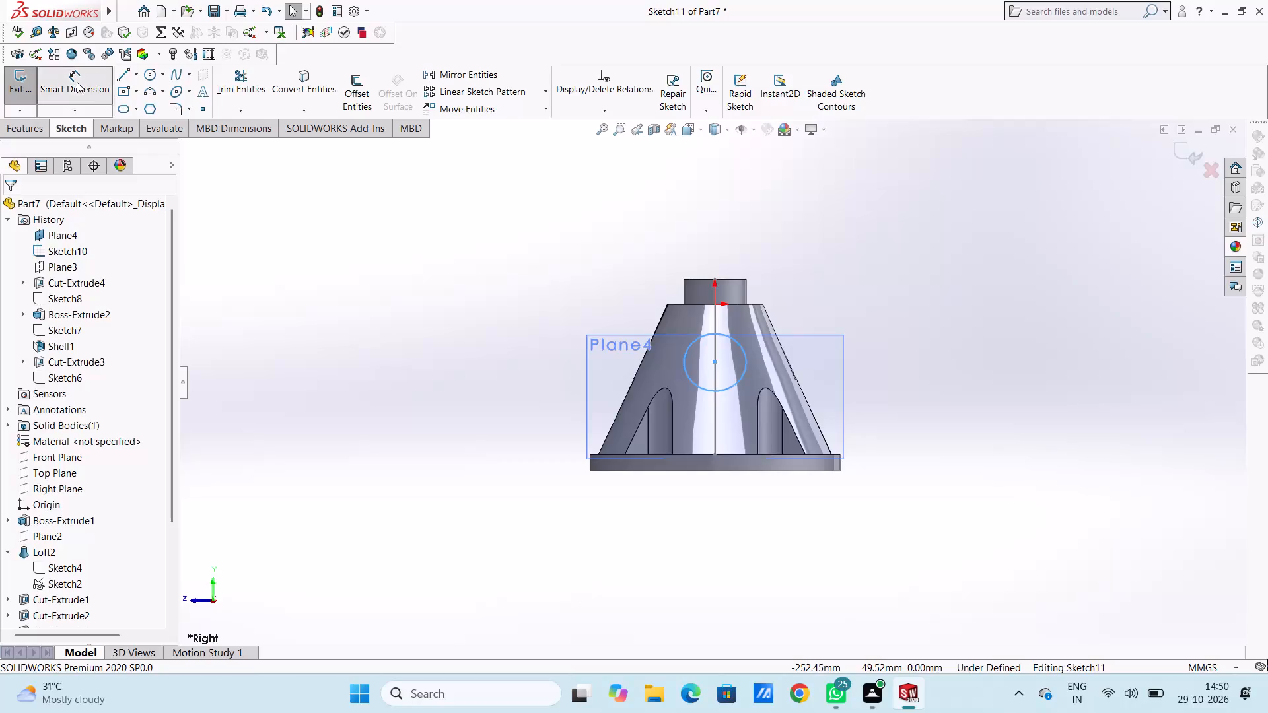
{"action": "left_click", "coordinate": [689, 377]}
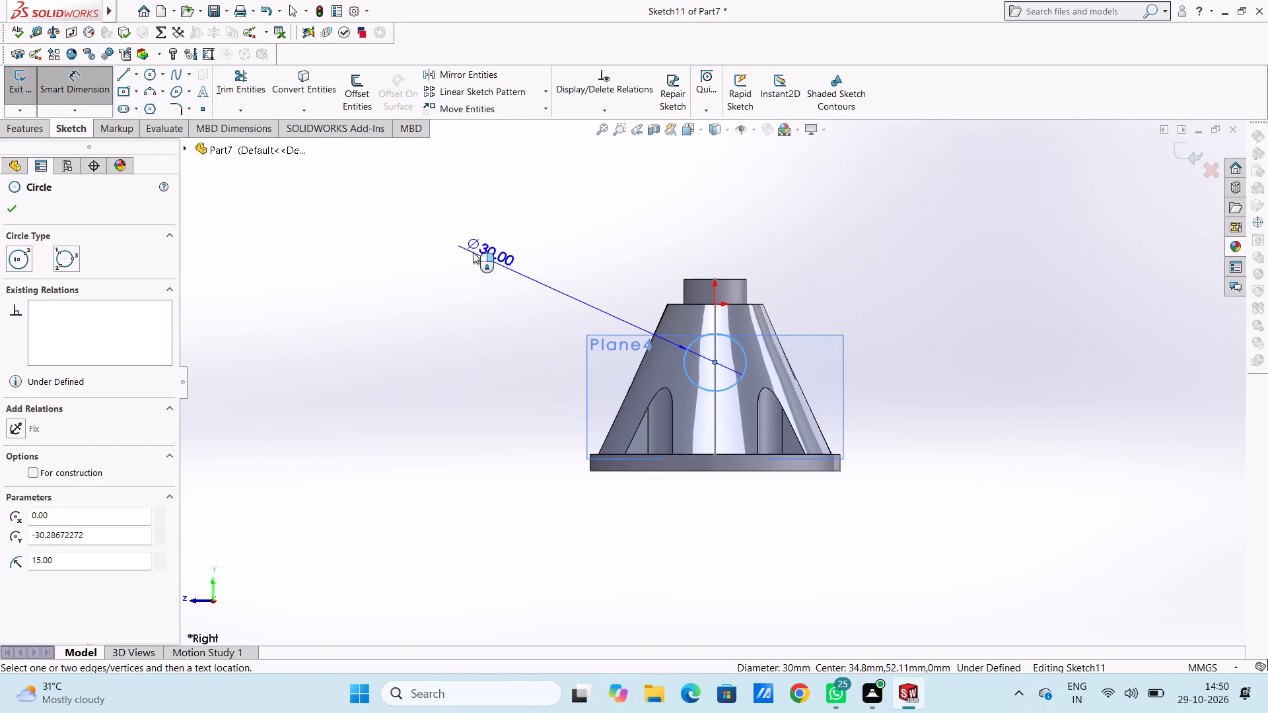
{"action": "left_click", "coordinate": [473, 252]}
{"action": "left_click", "coordinate": [417, 230]}
{"action": "left_click", "coordinate": [405, 232]}
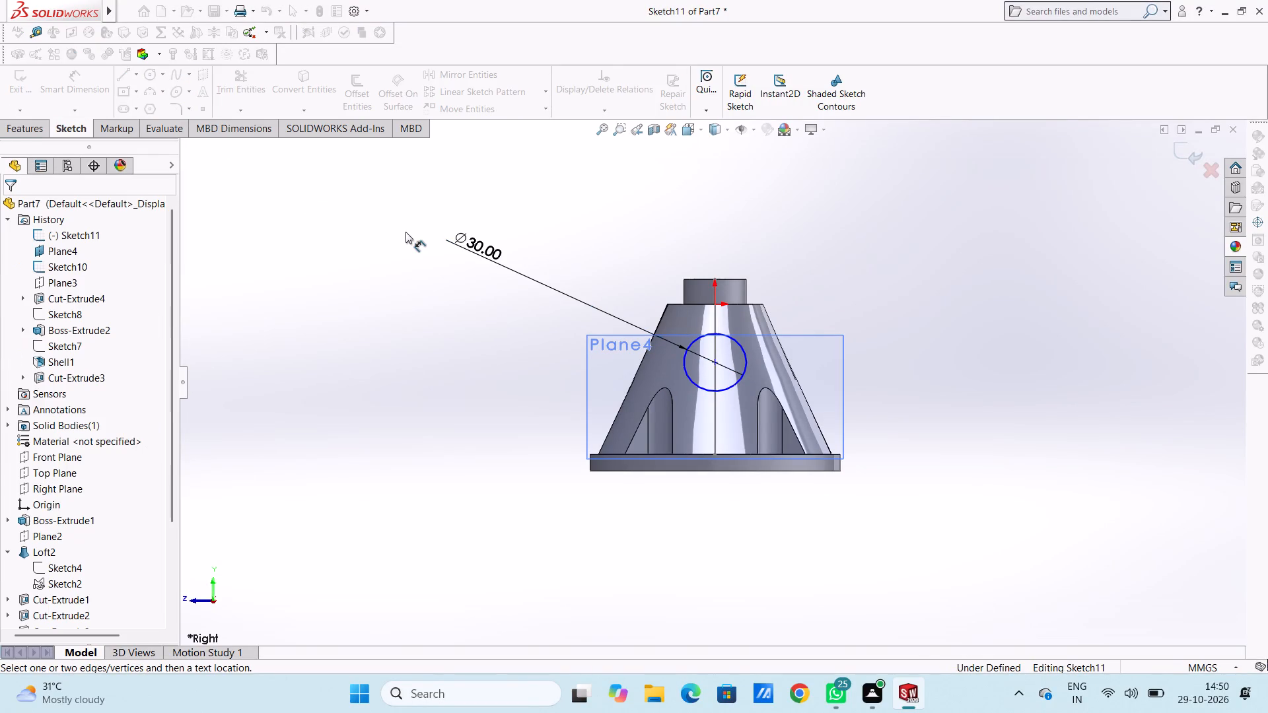
{"action": "double_click", "coordinate": [466, 243]}
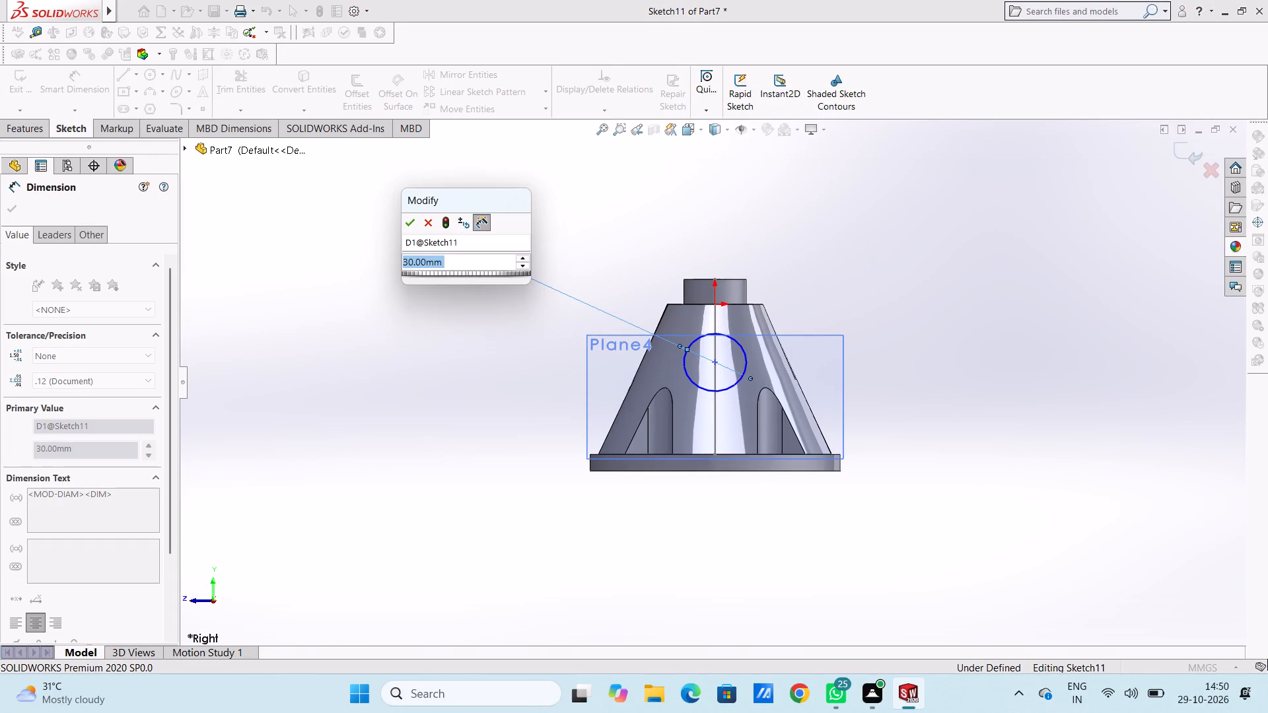
{"action": "type", "text": "35"}
{"action": "key", "text": "Return"}
{"action": "left_click", "coordinate": [458, 349]}
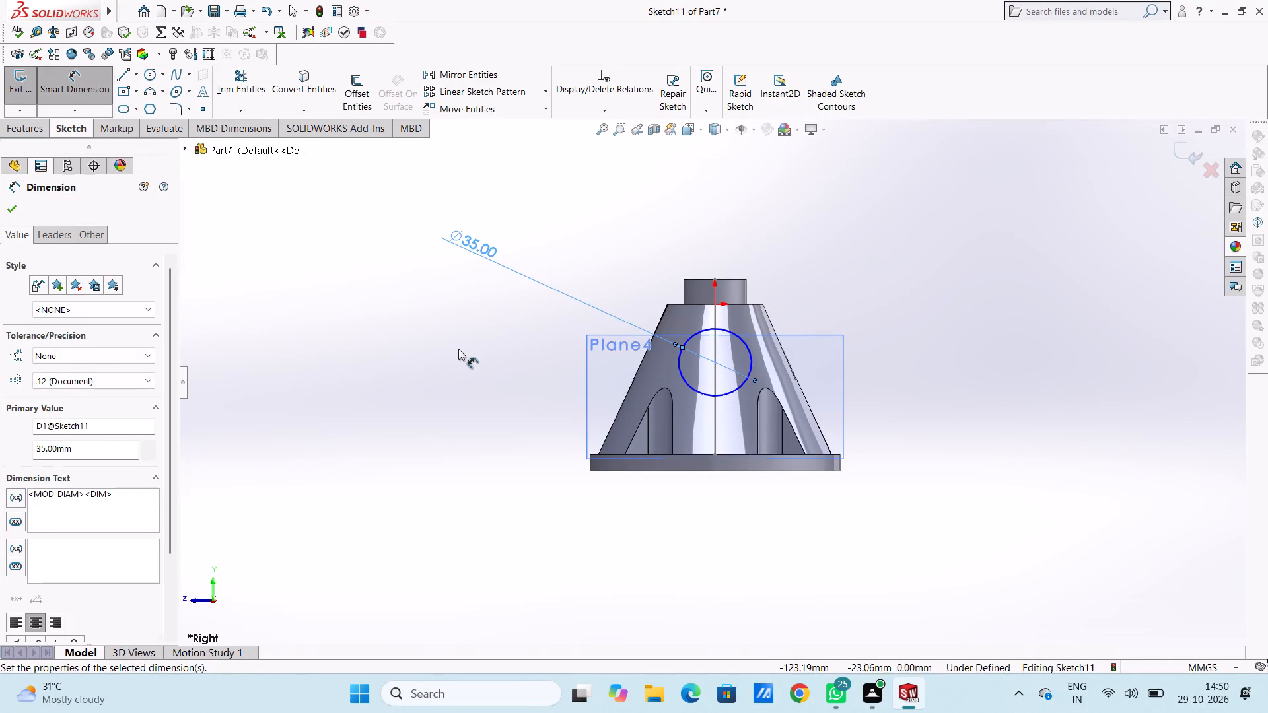
Dimension the circle's centre vertically from the flange's bottom edge and set the distance to 56 mm.
{"action": "left_click", "coordinate": [717, 362]}
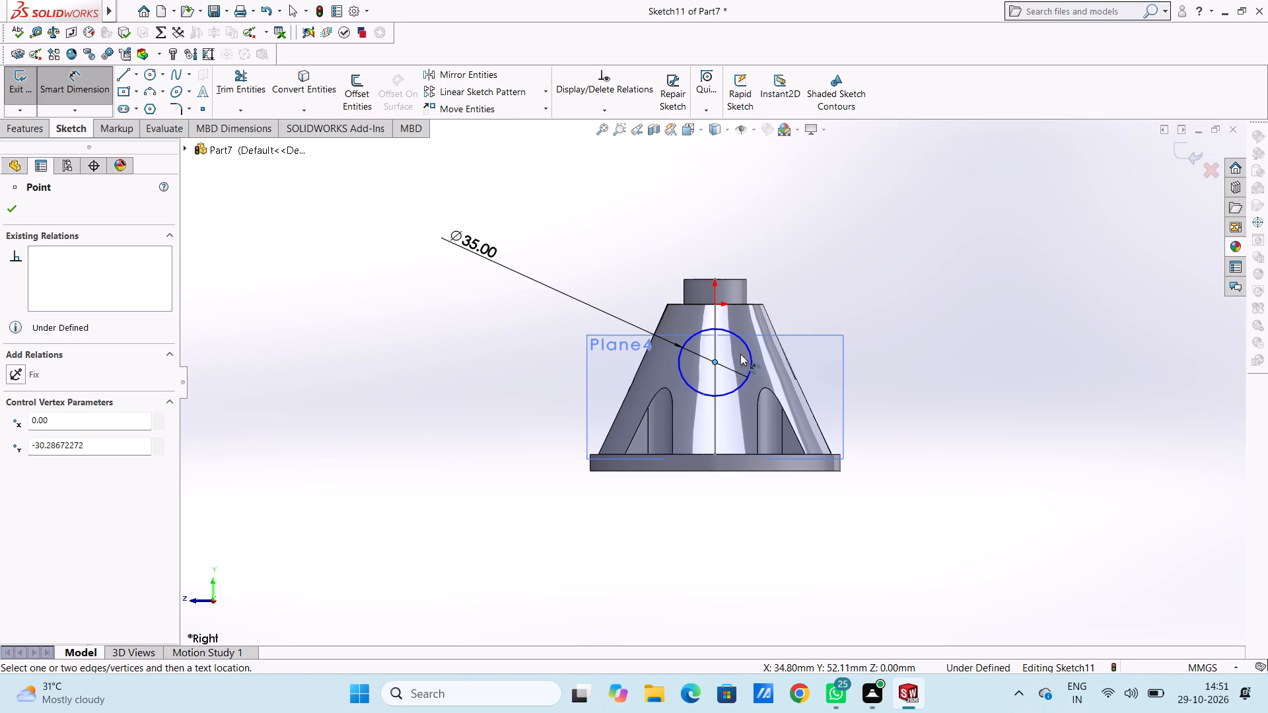
{"action": "left_click", "coordinate": [727, 473]}
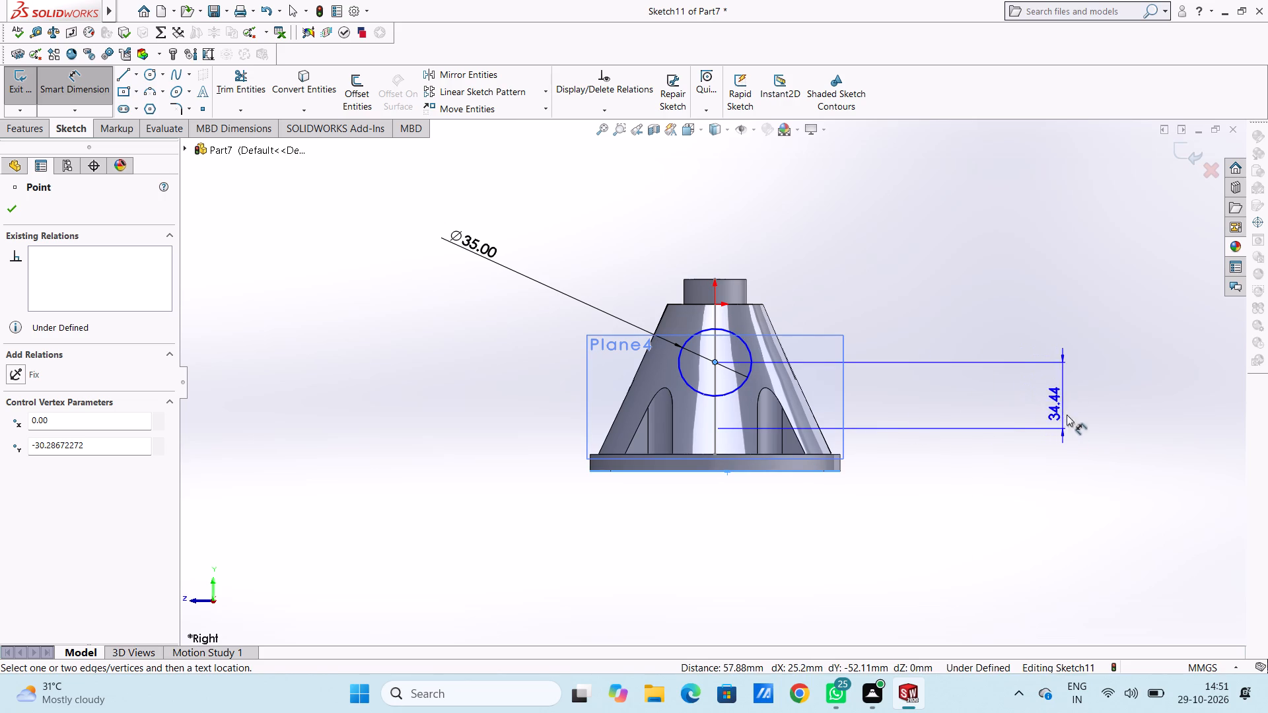
{"action": "left_click", "coordinate": [1073, 342]}
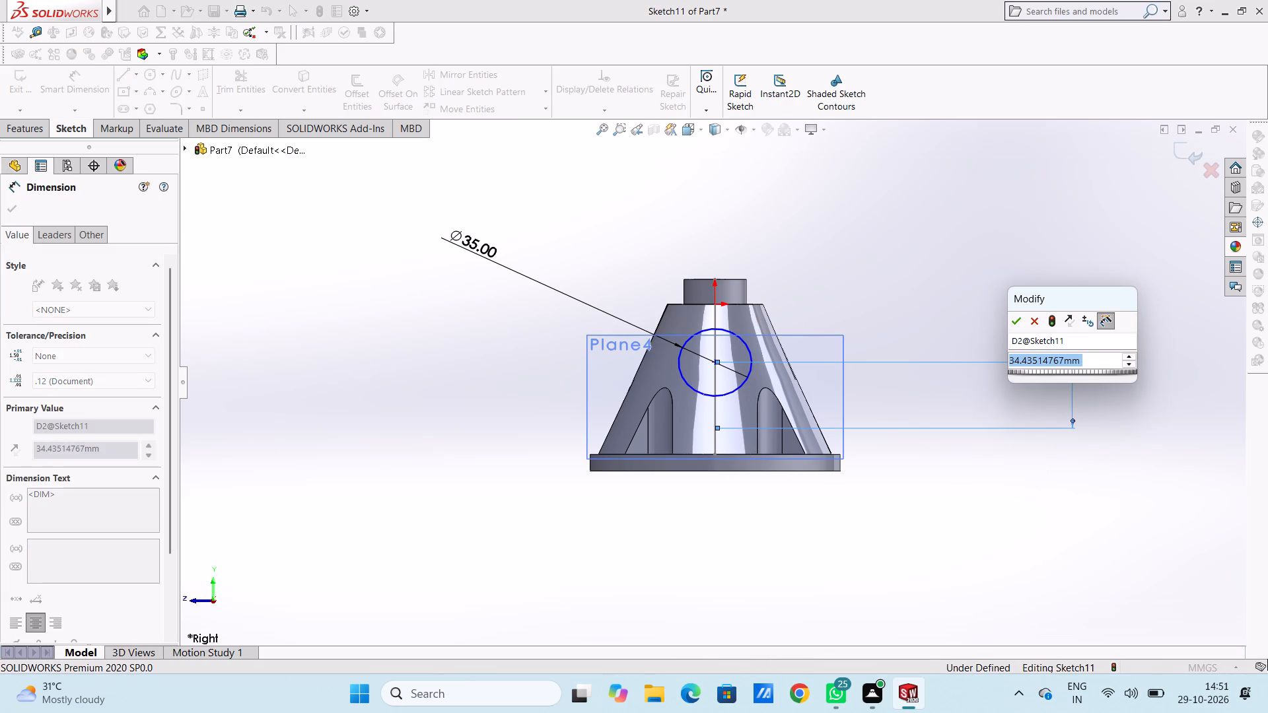
{"action": "type", "text": "56"}
{"action": "key", "text": "Return"}
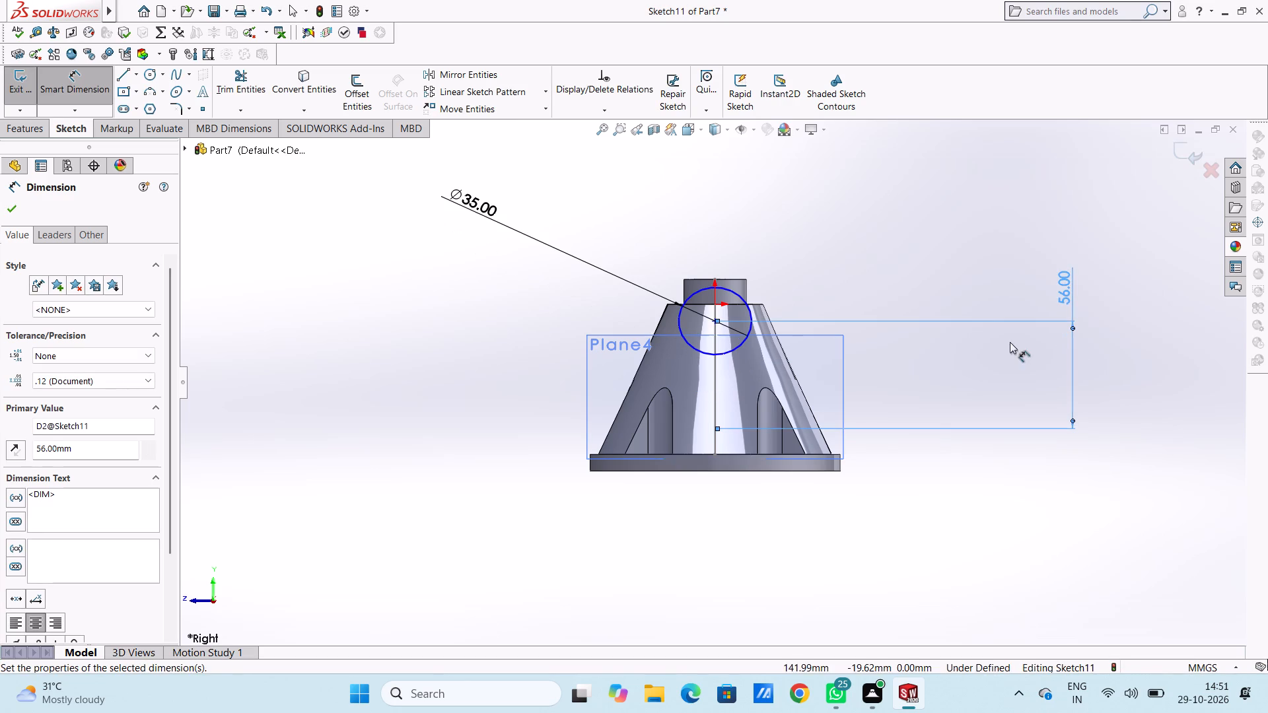
{"action": "left_click", "coordinate": [913, 245]}
Set the vertical distance between the circle's centre and the flange's bottom edge to 36 mm.
{"action": "middle_click_drag", "start_coordinate": [894, 295], "coordinate": [1011, 289]}
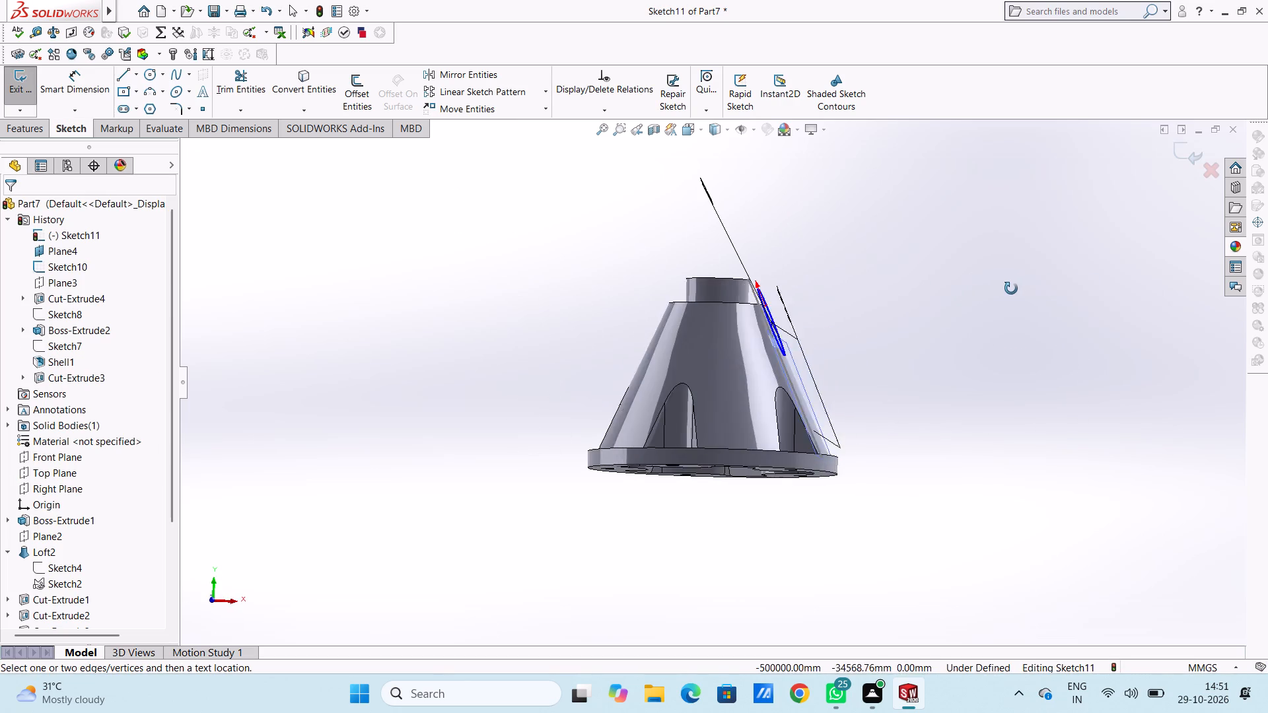
{"action": "middle_click_drag", "start_coordinate": [1011, 289], "coordinate": [871, 345]}
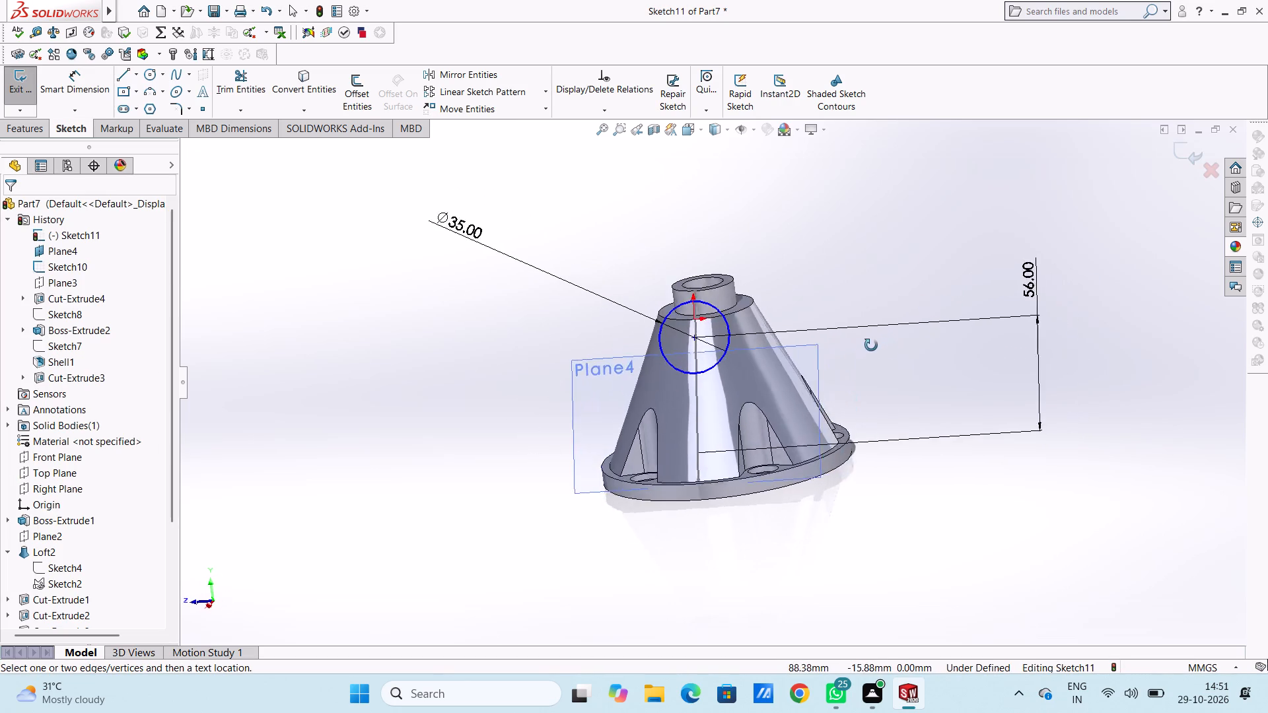
{"action": "middle_click_drag", "start_coordinate": [871, 345], "coordinate": [903, 331]}
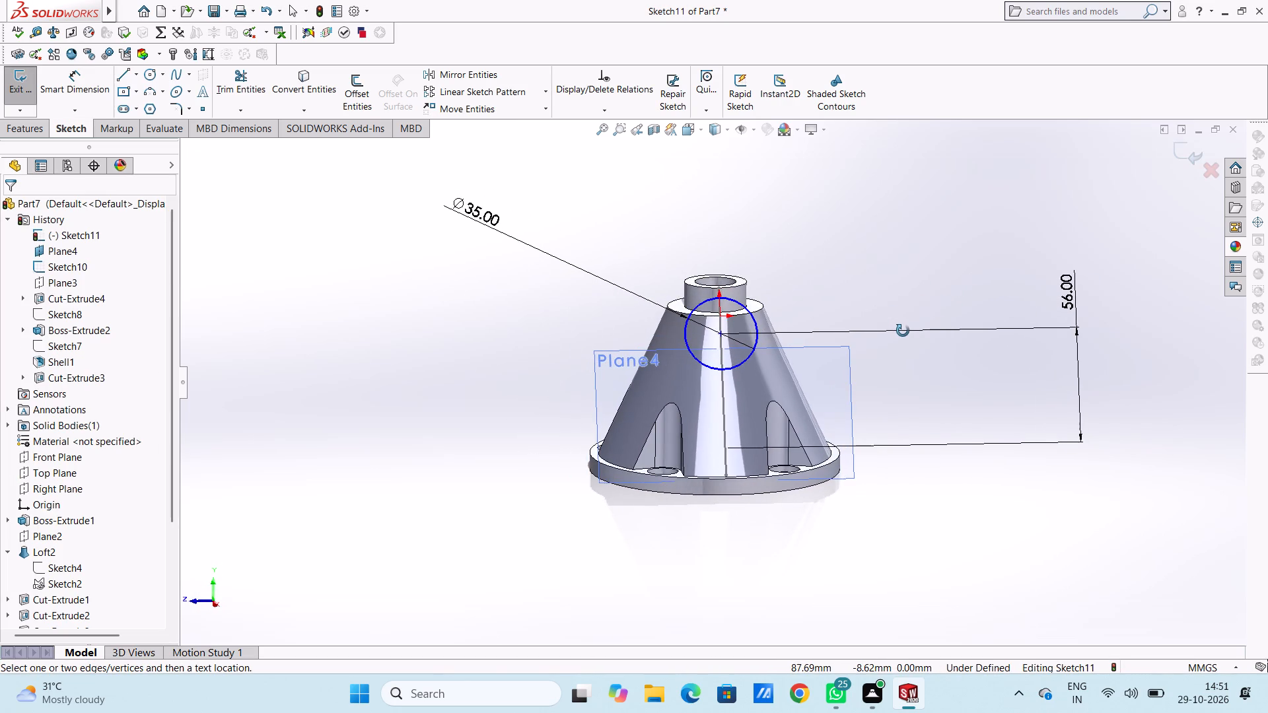
{"action": "middle_click_drag", "start_coordinate": [903, 331], "coordinate": [894, 317]}
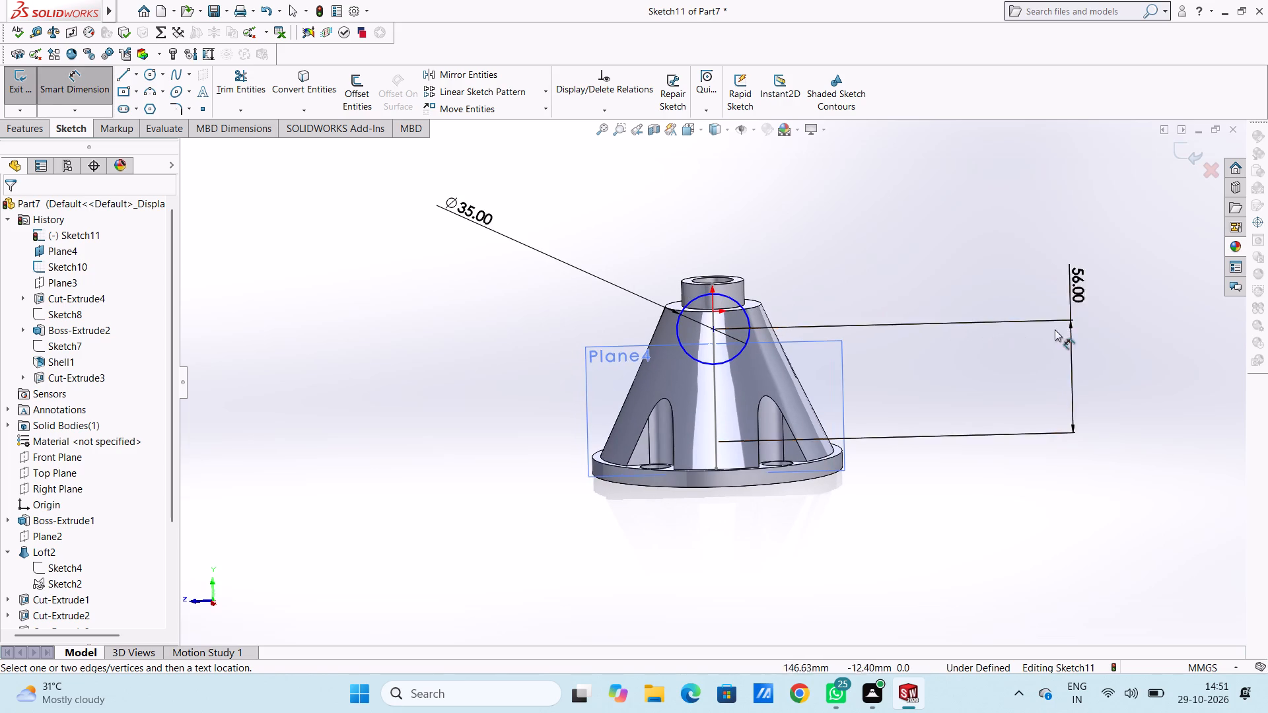
{"action": "double_click", "coordinate": [1067, 327]}
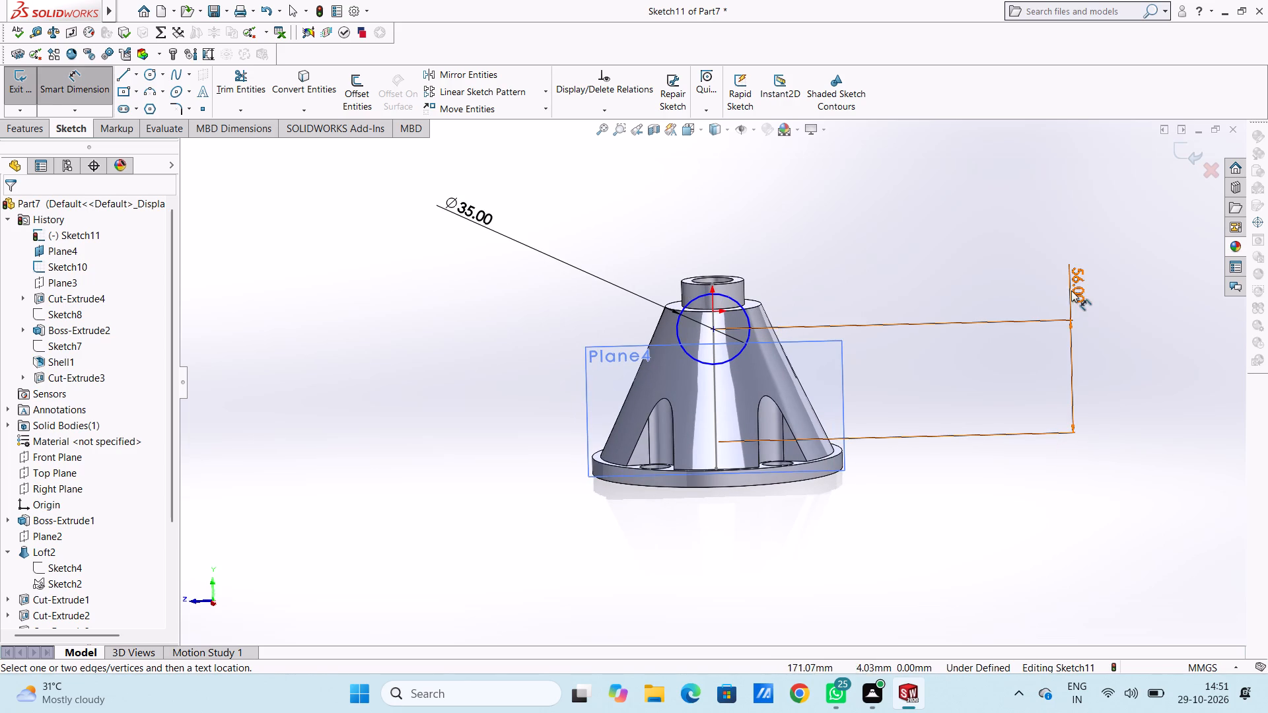
{"action": "left_click", "coordinate": [1073, 289]}
{"action": "left_click", "coordinate": [1073, 289]}
{"action": "type", "text": "36"}
{"action": "key", "text": "Return"}
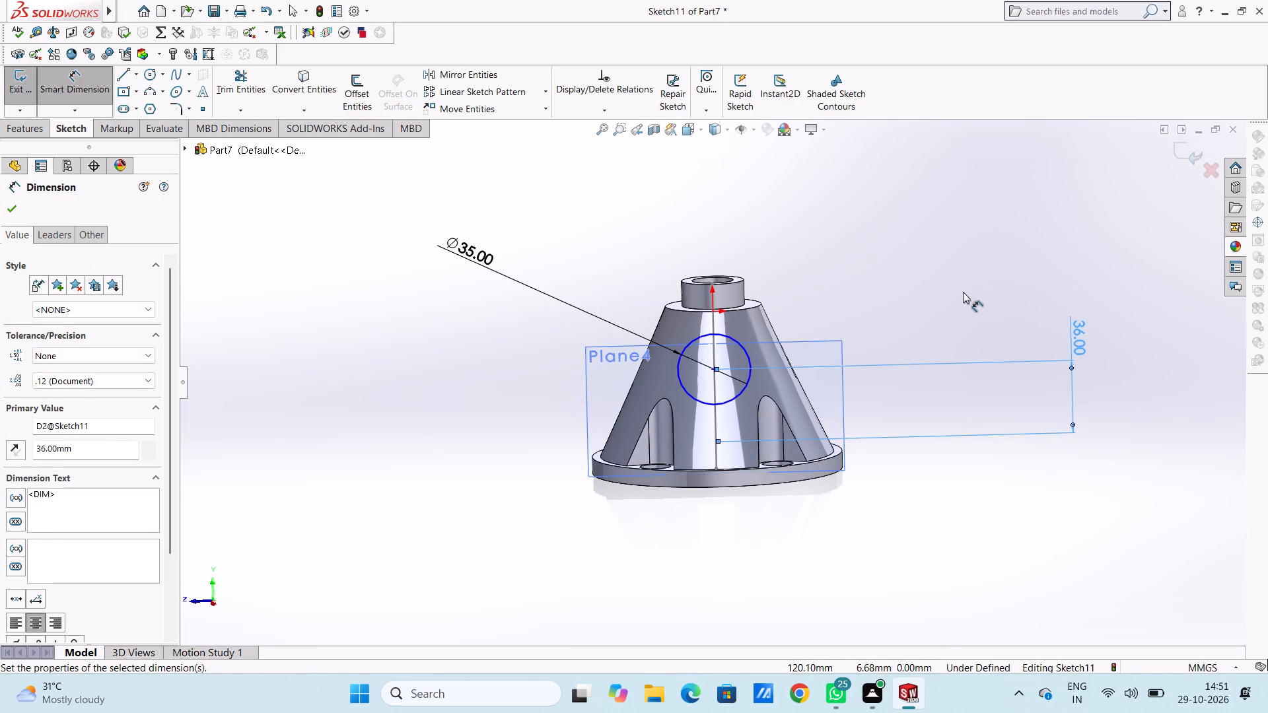
{"action": "left_click", "coordinate": [963, 292]}
Dimension the circle's centre horizontally from the side edge of the top boss.
{"action": "middle_click_drag", "start_coordinate": [952, 299], "coordinate": [1047, 281]}
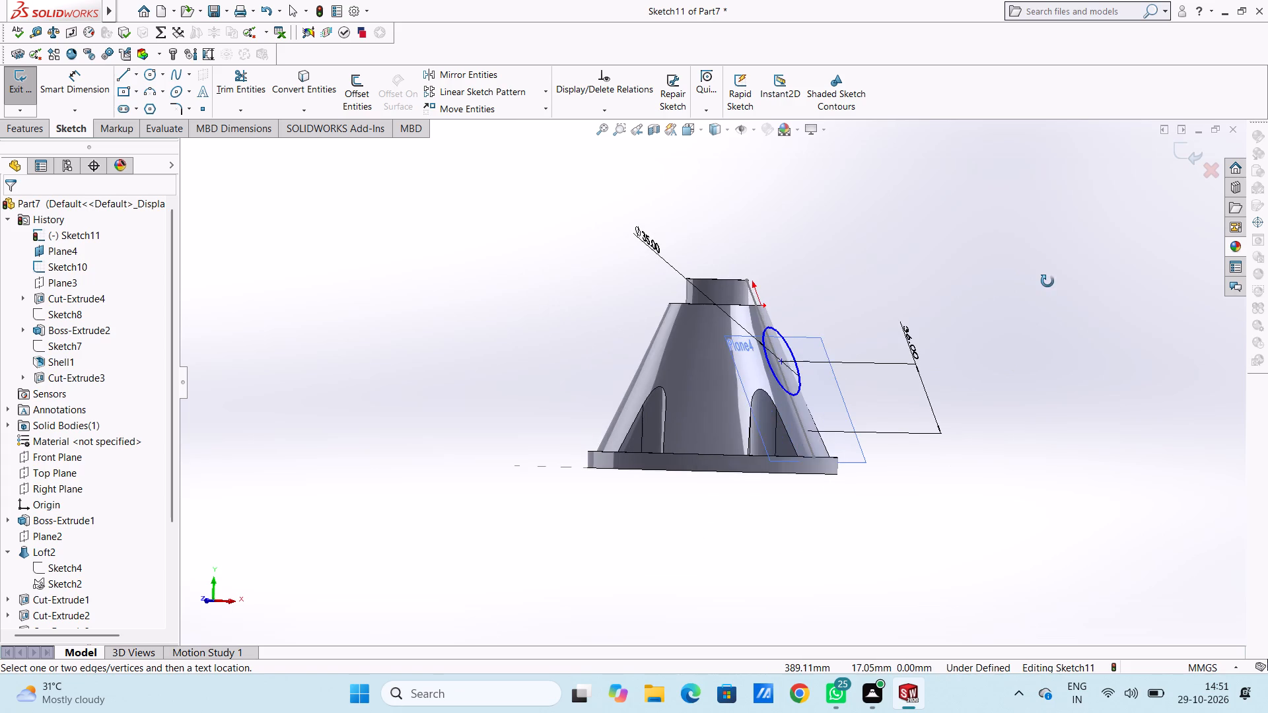
{"action": "middle_click_drag", "start_coordinate": [1047, 281], "coordinate": [1047, 281]}
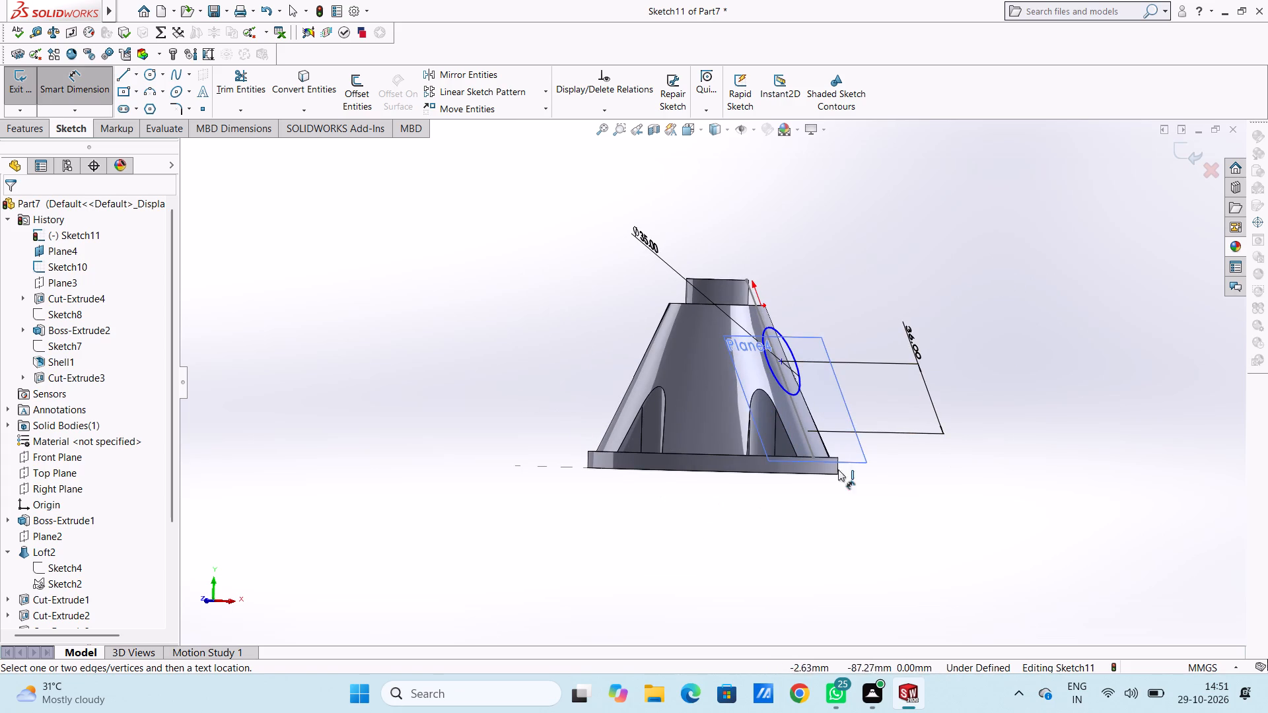
{"action": "middle_click_drag", "start_coordinate": [857, 462], "coordinate": [775, 466]}
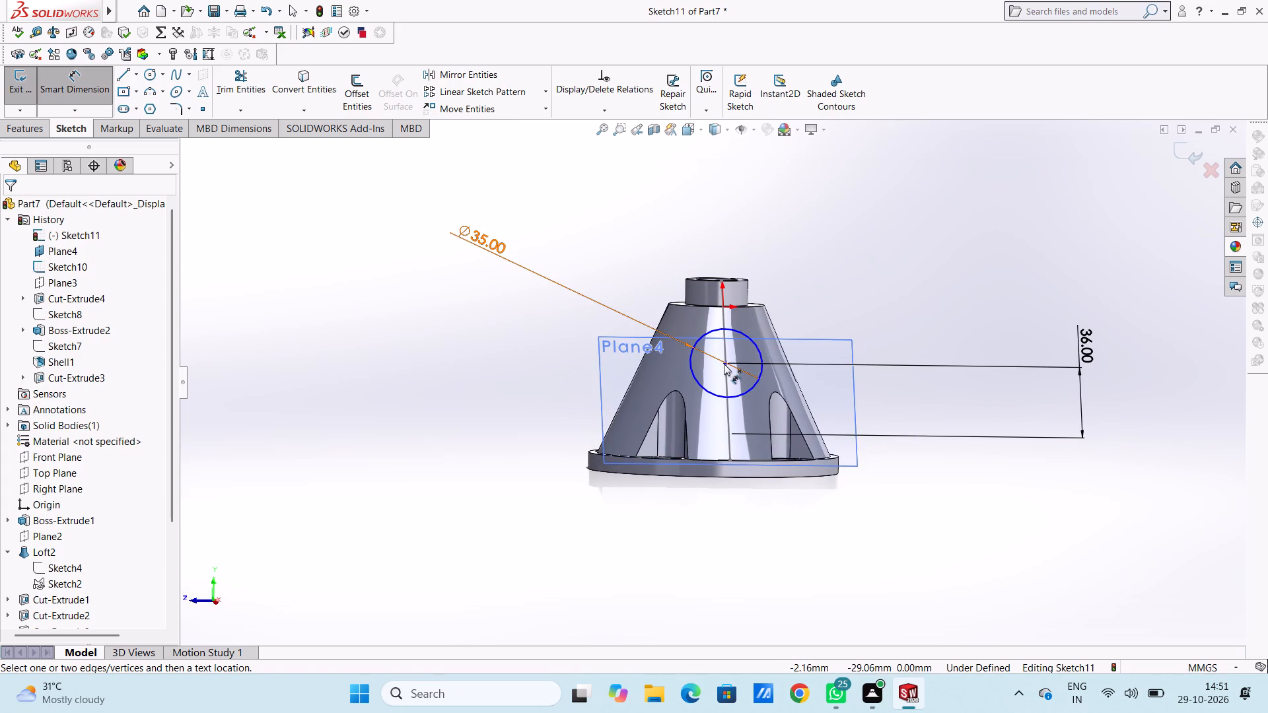
{"action": "left_click", "coordinate": [725, 363]}
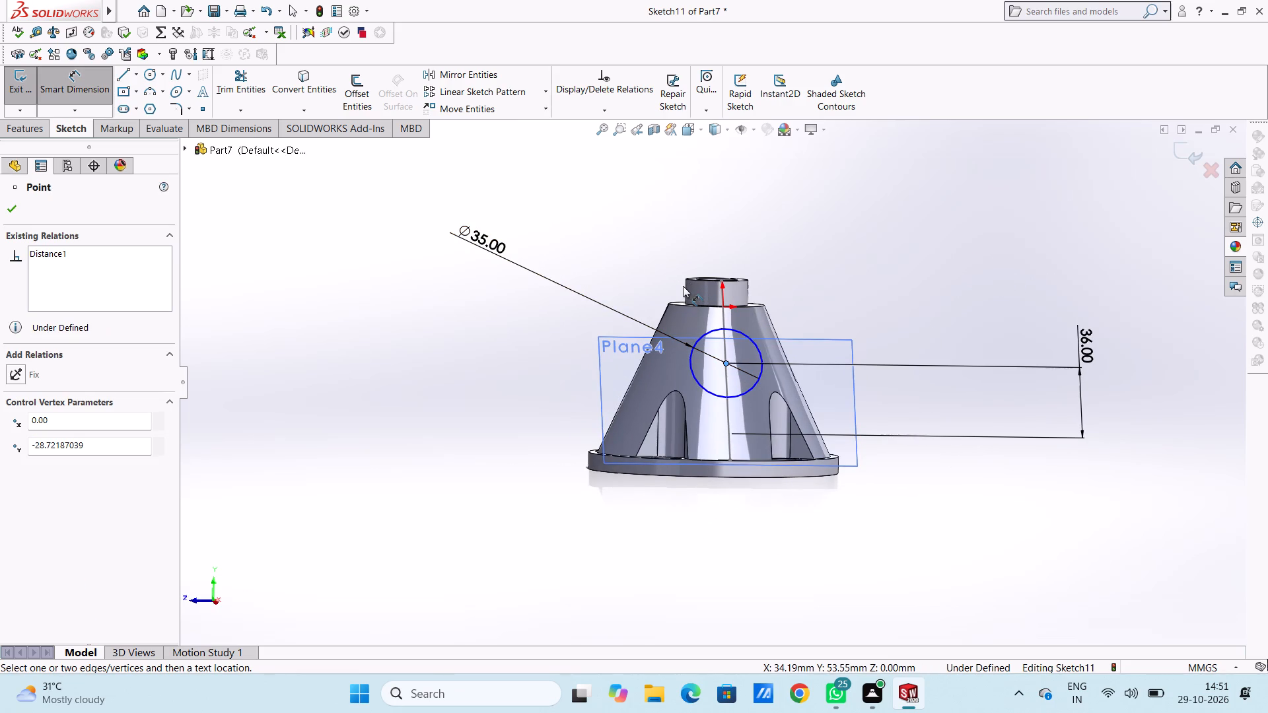
{"action": "left_click", "coordinate": [686, 287]}
{"action": "left_click", "coordinate": [678, 217]}
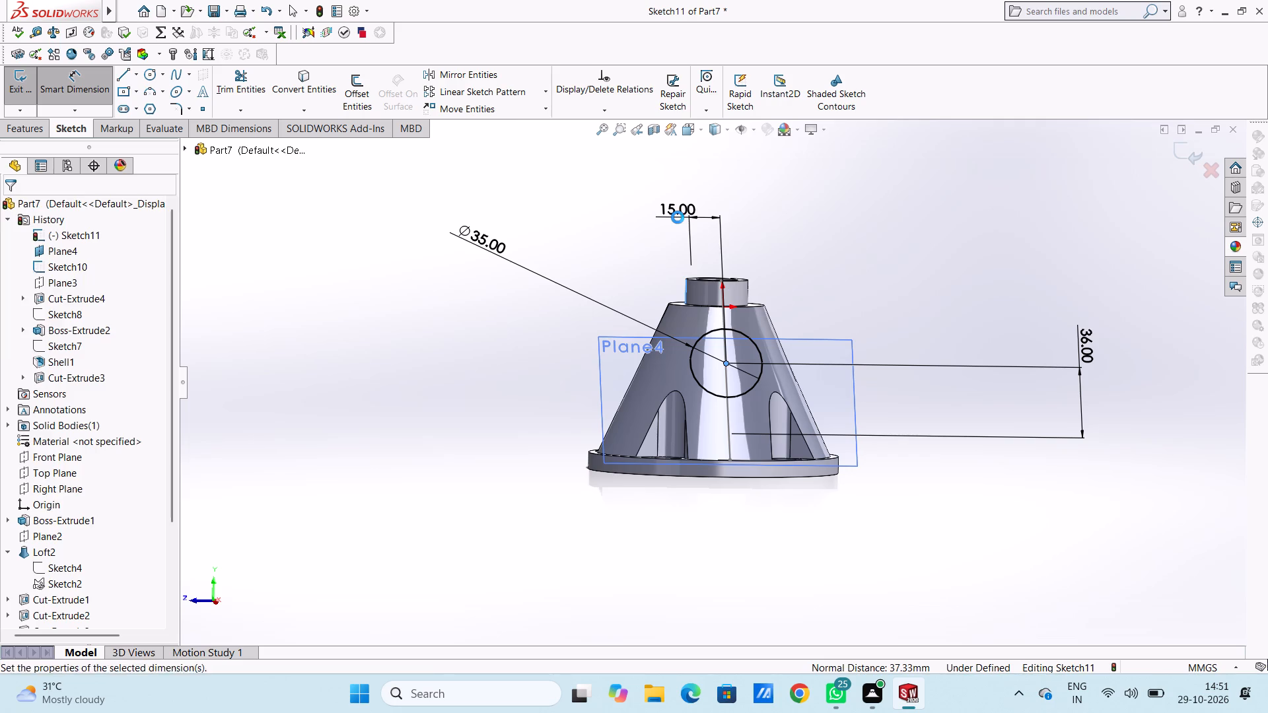
{"action": "left_click", "coordinate": [621, 196]}
{"action": "left_click", "coordinate": [598, 201]}
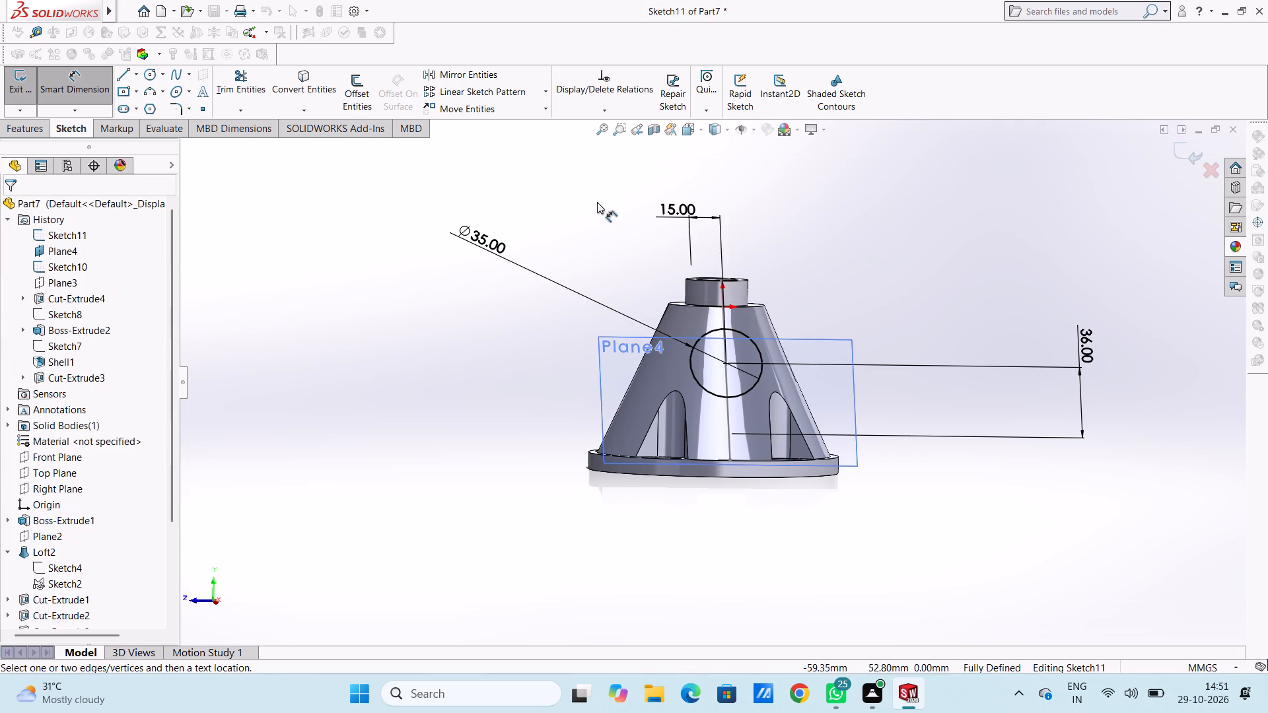
Set the circle's diameter to 50 mm.
{"action": "middle_click_drag", "start_coordinate": [596, 215], "coordinate": [709, 237]}
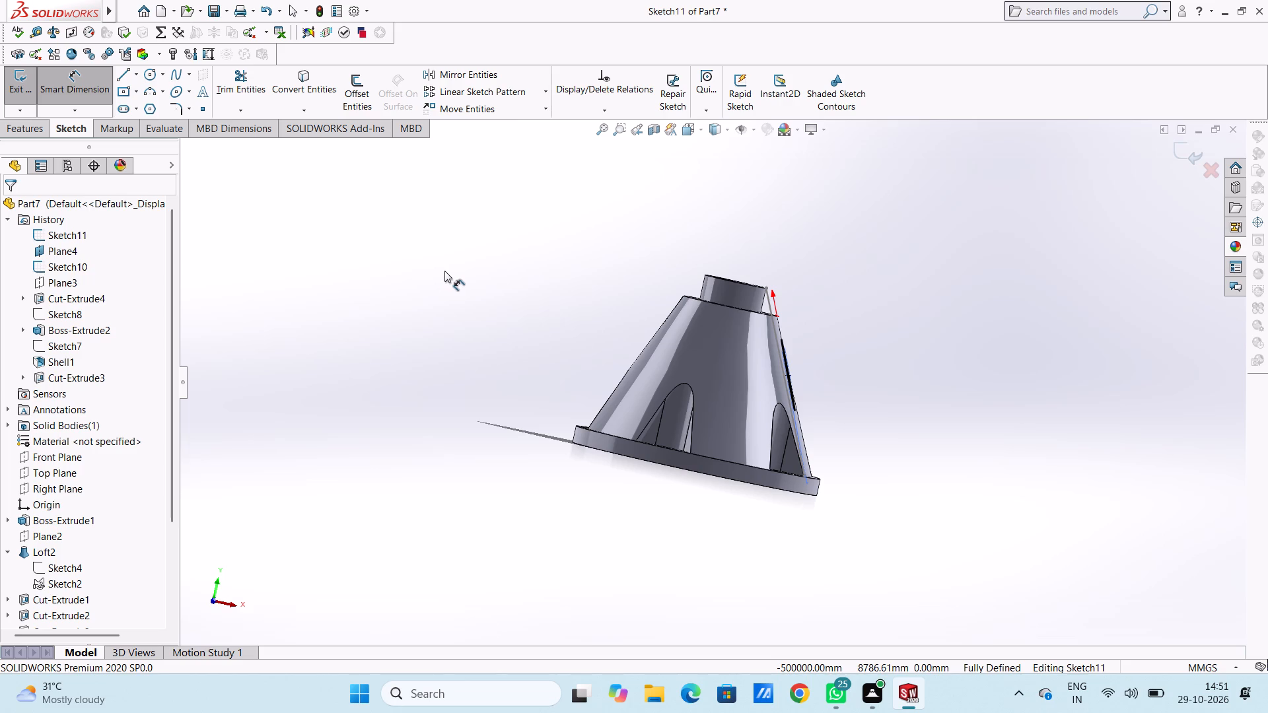
{"action": "middle_click_drag", "start_coordinate": [446, 271], "coordinate": [385, 250]}
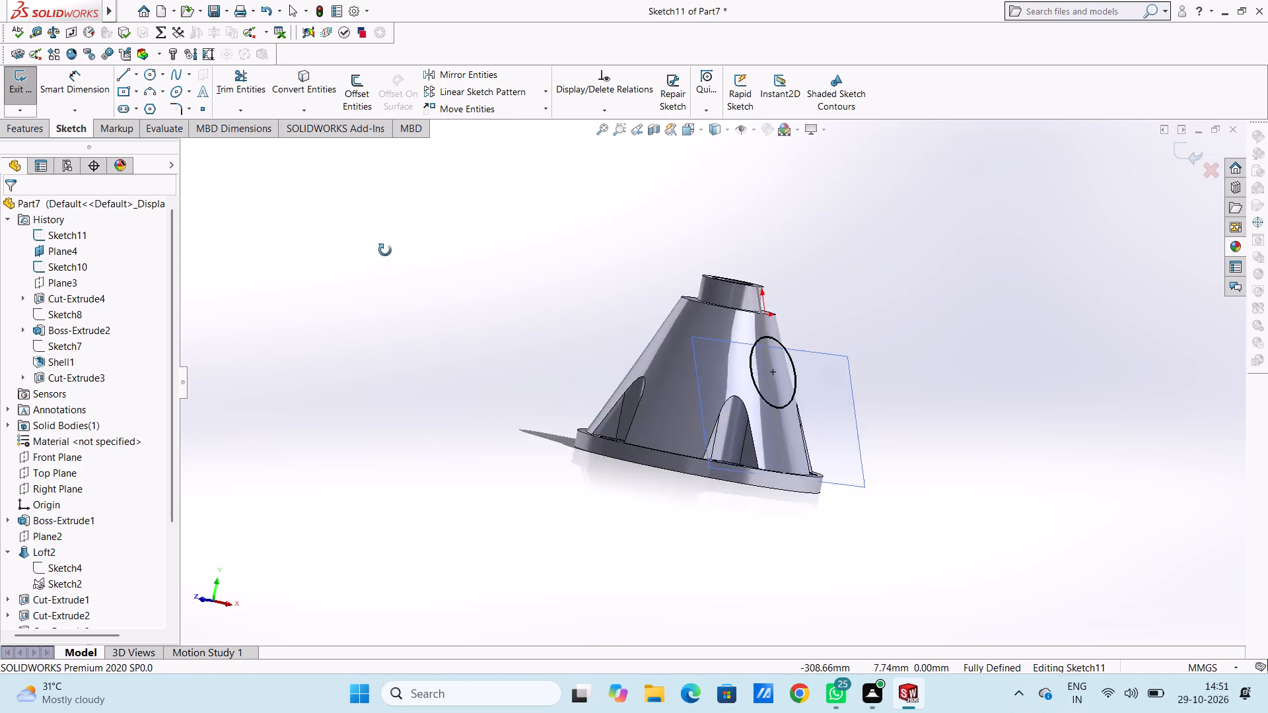
{"action": "middle_click_drag", "start_coordinate": [385, 250], "coordinate": [337, 270]}
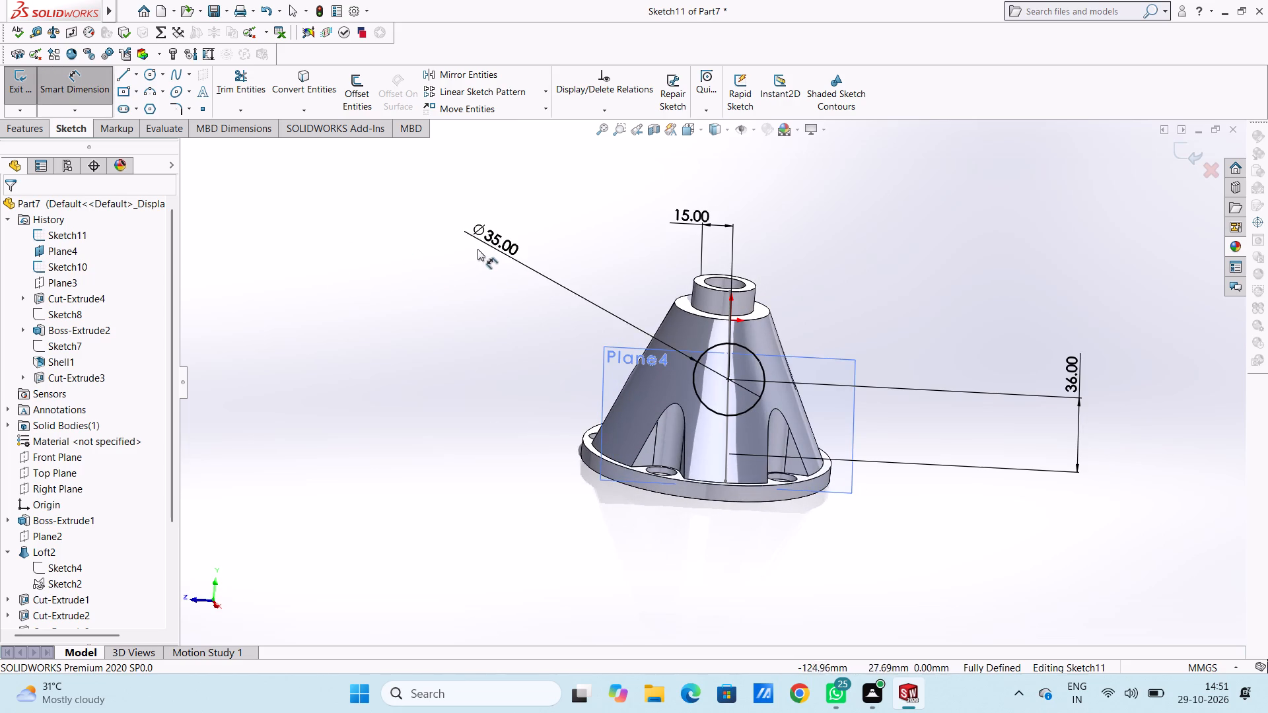
{"action": "double_click", "coordinate": [486, 241]}
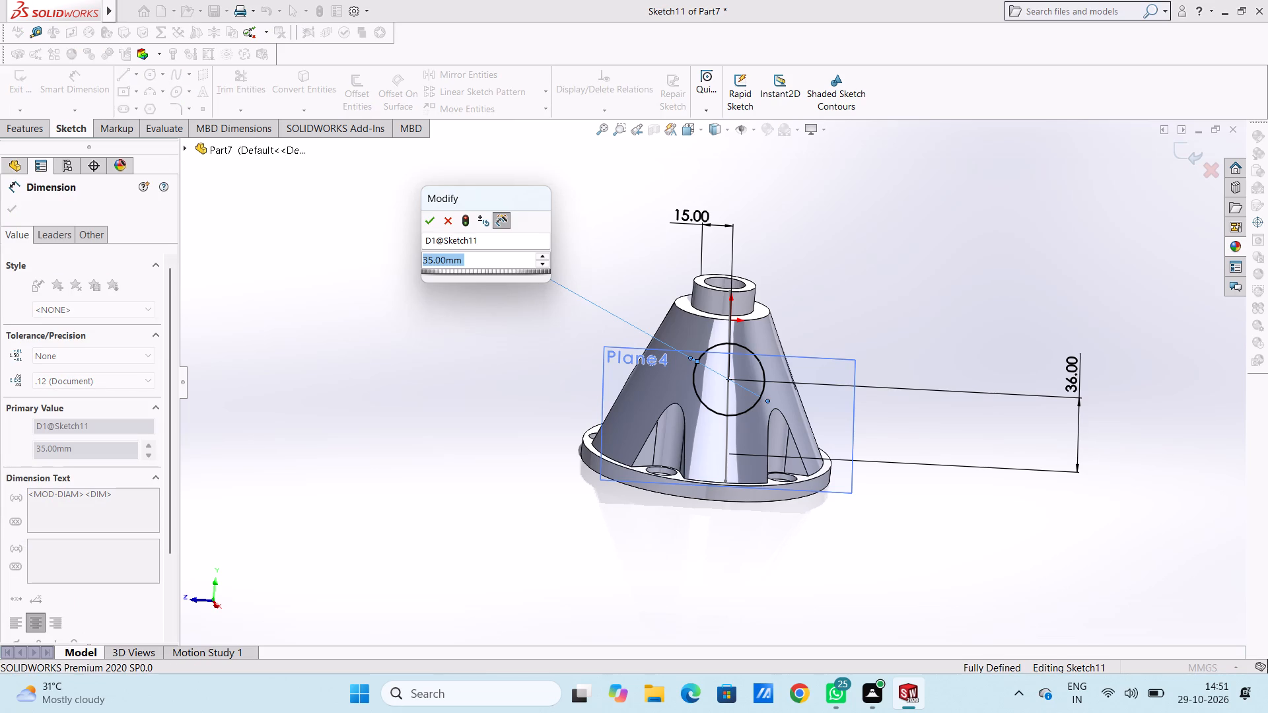
{"action": "type", "text": "50"}
{"action": "key", "text": "Return"}
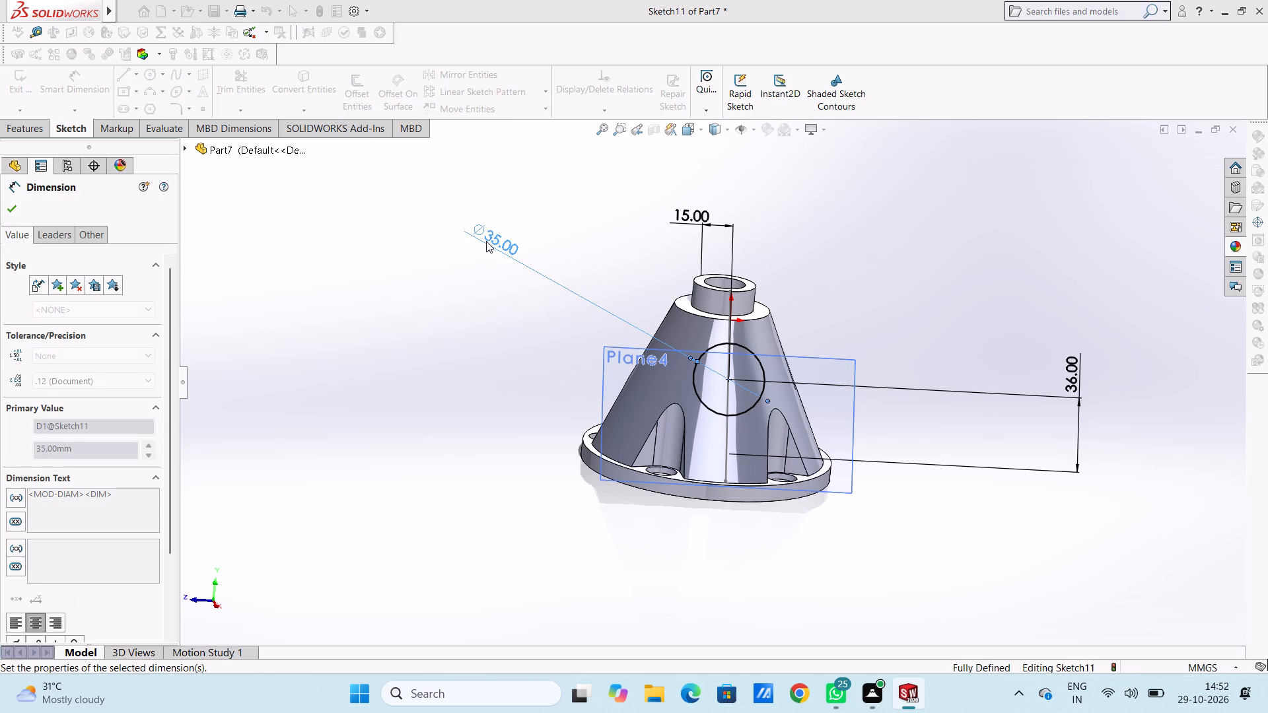
{"action": "left_click", "coordinate": [430, 289]}
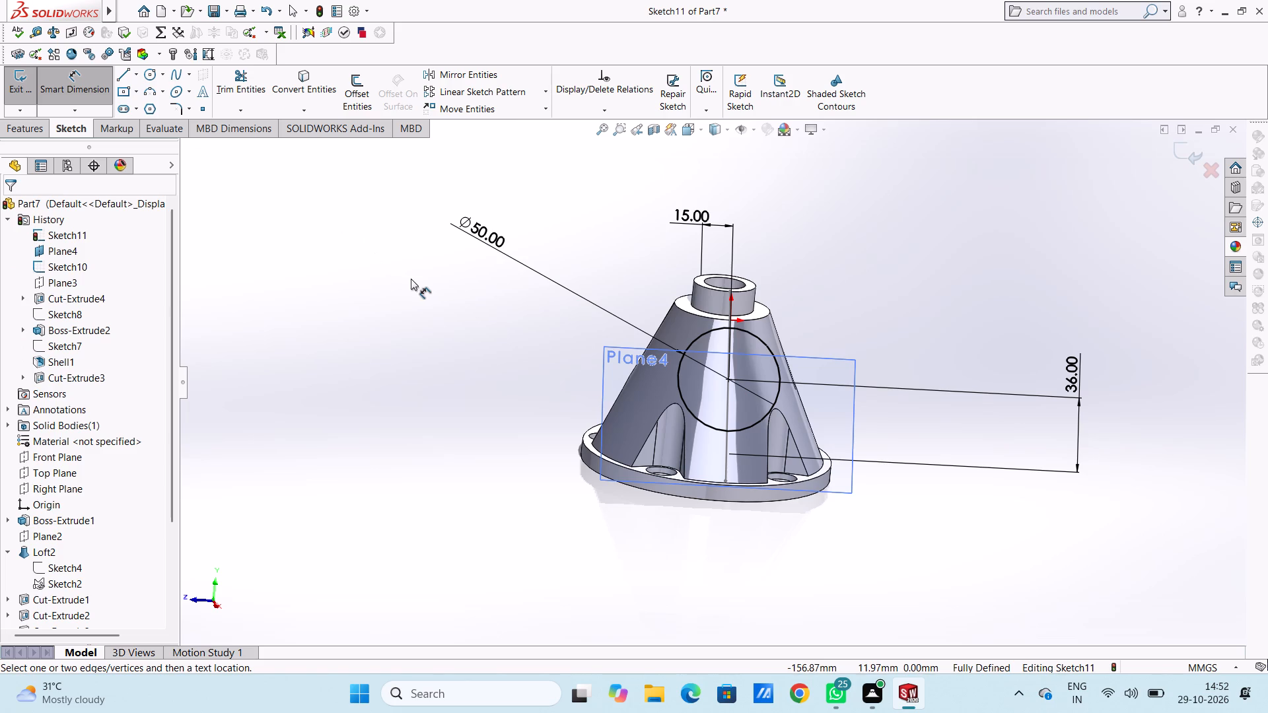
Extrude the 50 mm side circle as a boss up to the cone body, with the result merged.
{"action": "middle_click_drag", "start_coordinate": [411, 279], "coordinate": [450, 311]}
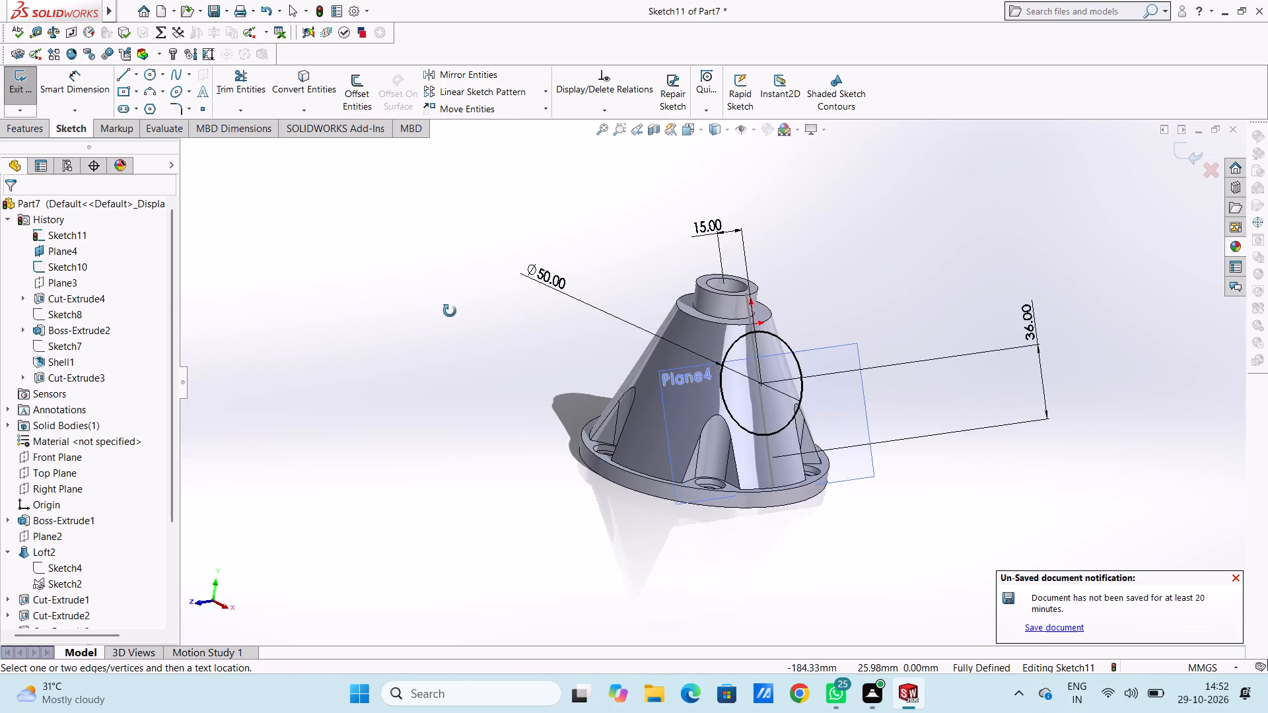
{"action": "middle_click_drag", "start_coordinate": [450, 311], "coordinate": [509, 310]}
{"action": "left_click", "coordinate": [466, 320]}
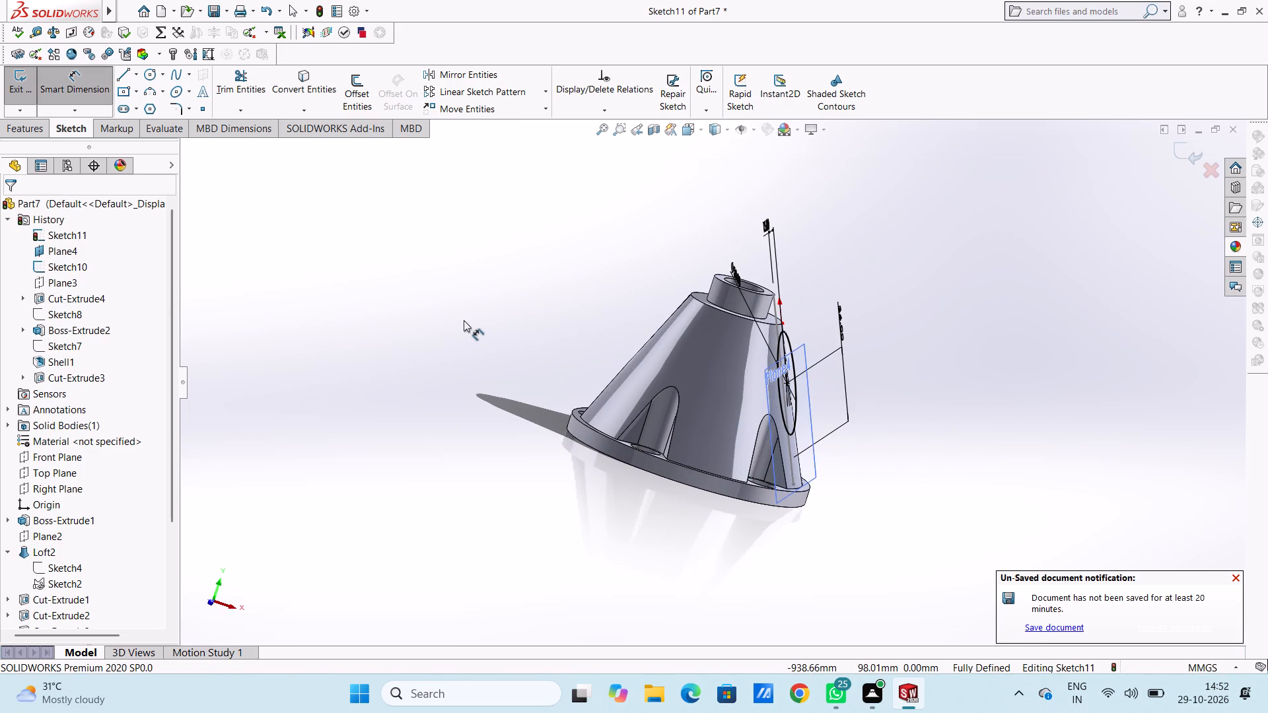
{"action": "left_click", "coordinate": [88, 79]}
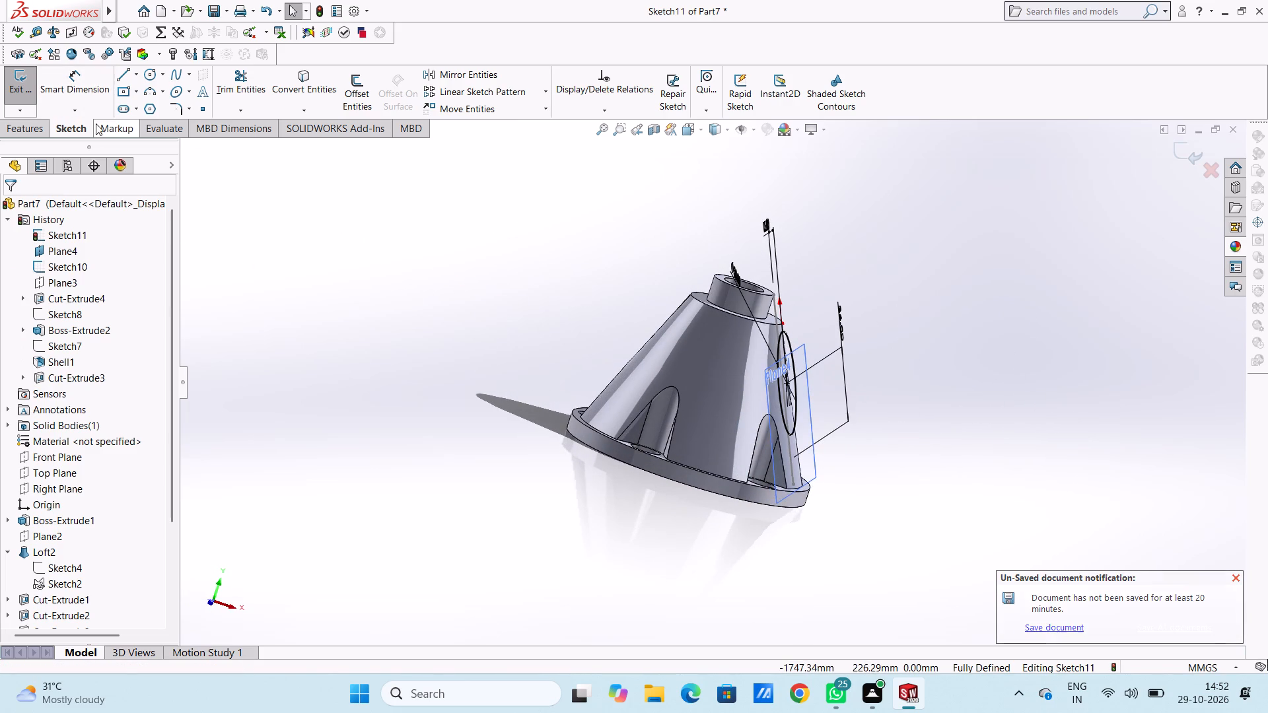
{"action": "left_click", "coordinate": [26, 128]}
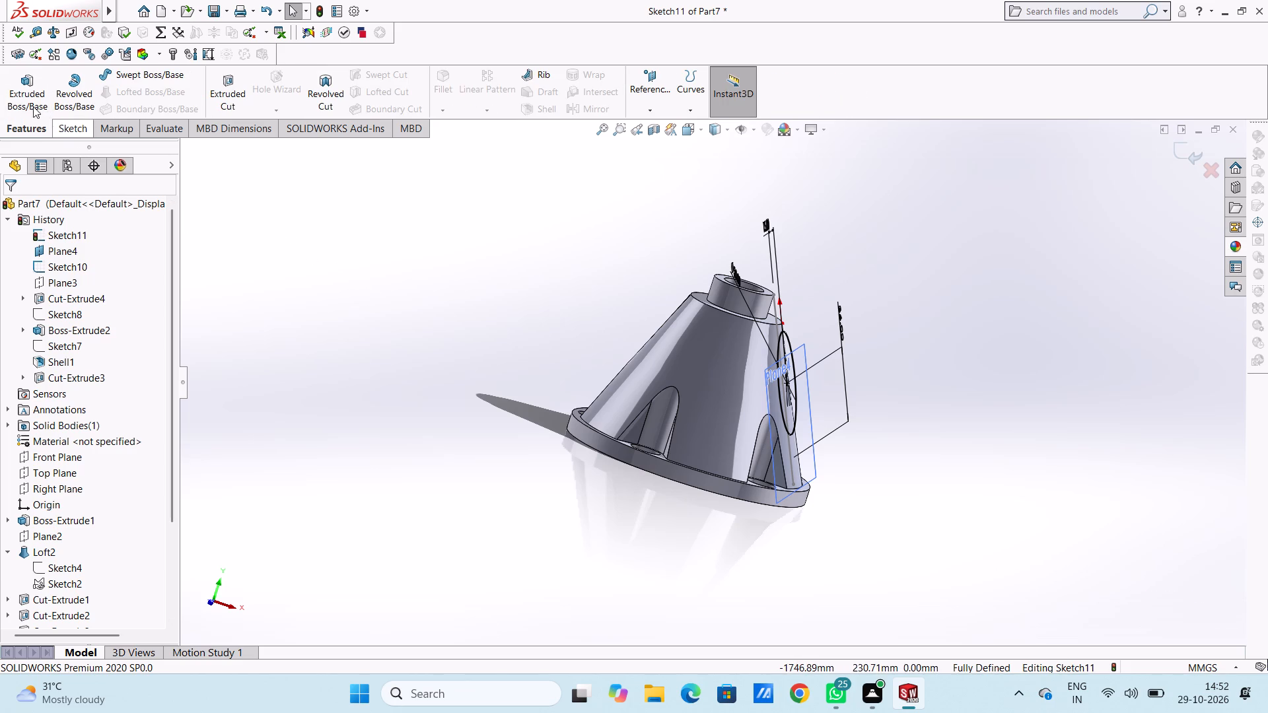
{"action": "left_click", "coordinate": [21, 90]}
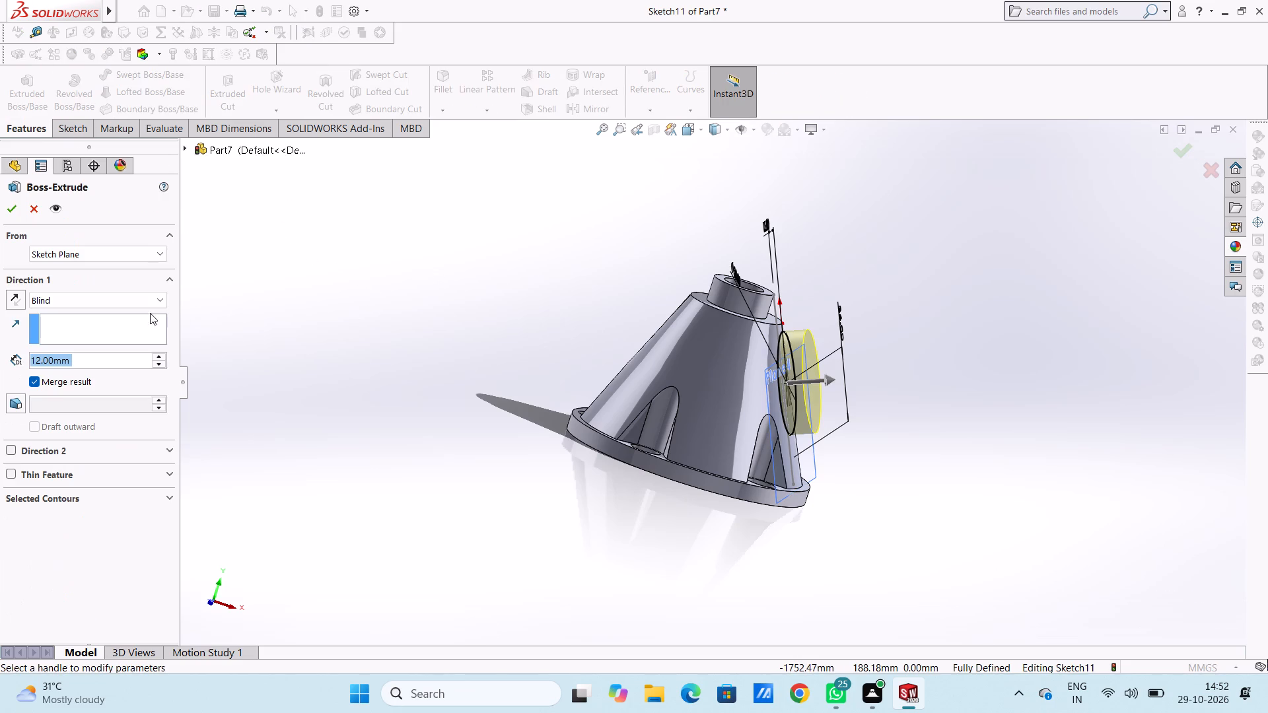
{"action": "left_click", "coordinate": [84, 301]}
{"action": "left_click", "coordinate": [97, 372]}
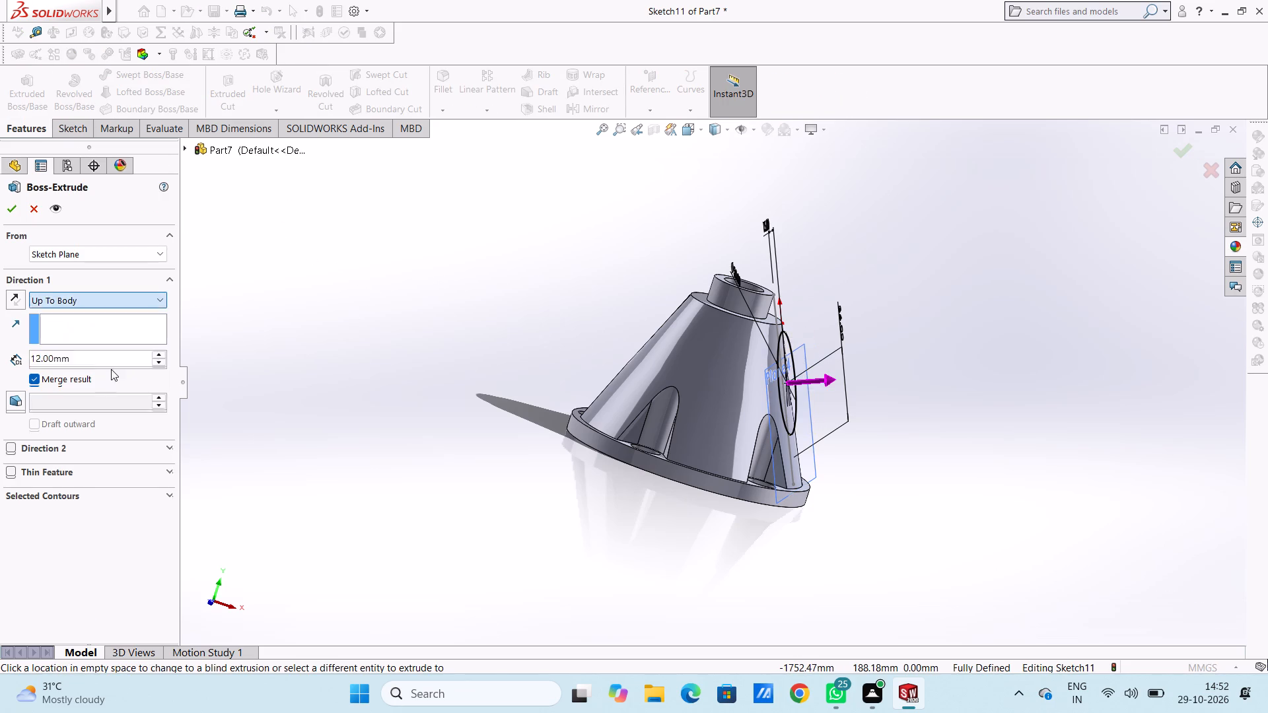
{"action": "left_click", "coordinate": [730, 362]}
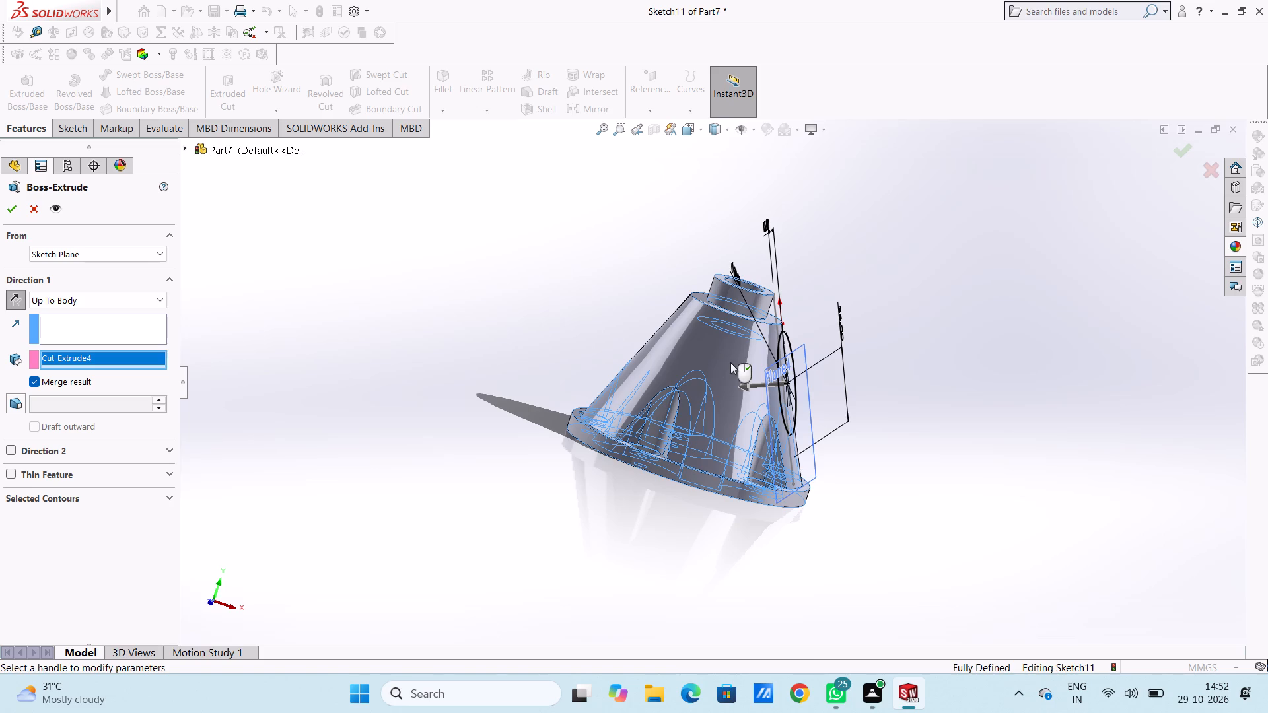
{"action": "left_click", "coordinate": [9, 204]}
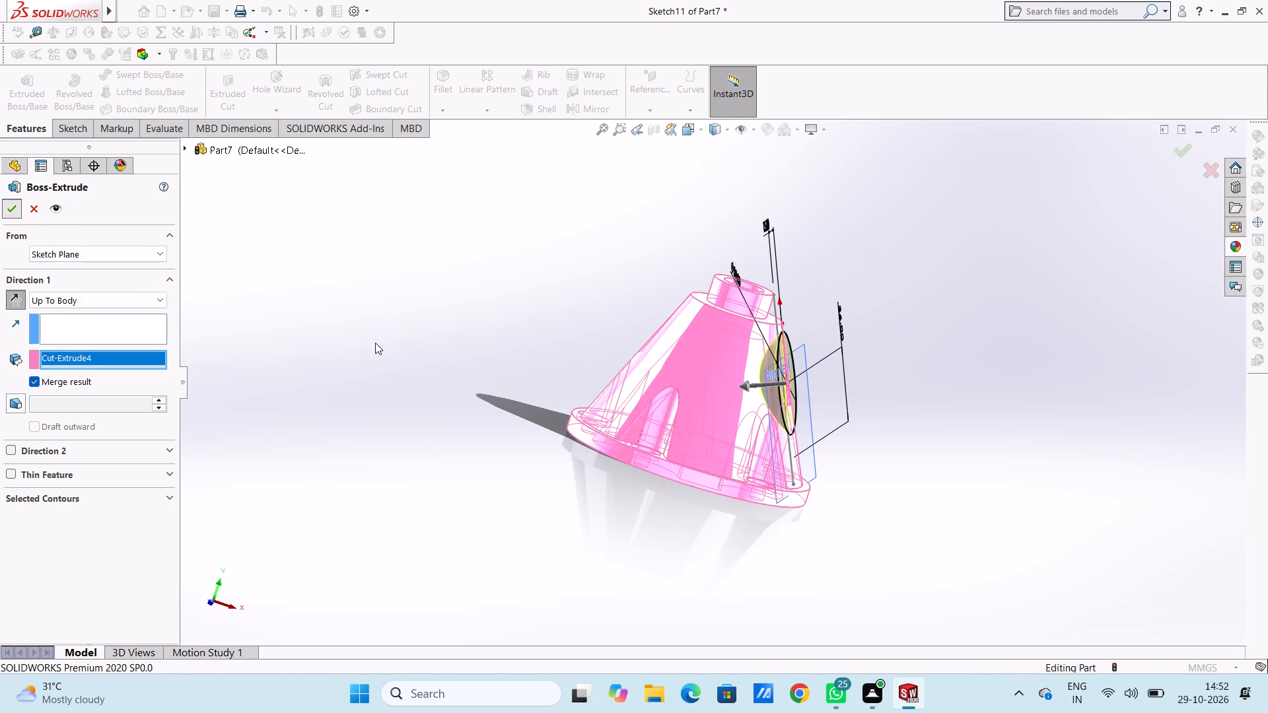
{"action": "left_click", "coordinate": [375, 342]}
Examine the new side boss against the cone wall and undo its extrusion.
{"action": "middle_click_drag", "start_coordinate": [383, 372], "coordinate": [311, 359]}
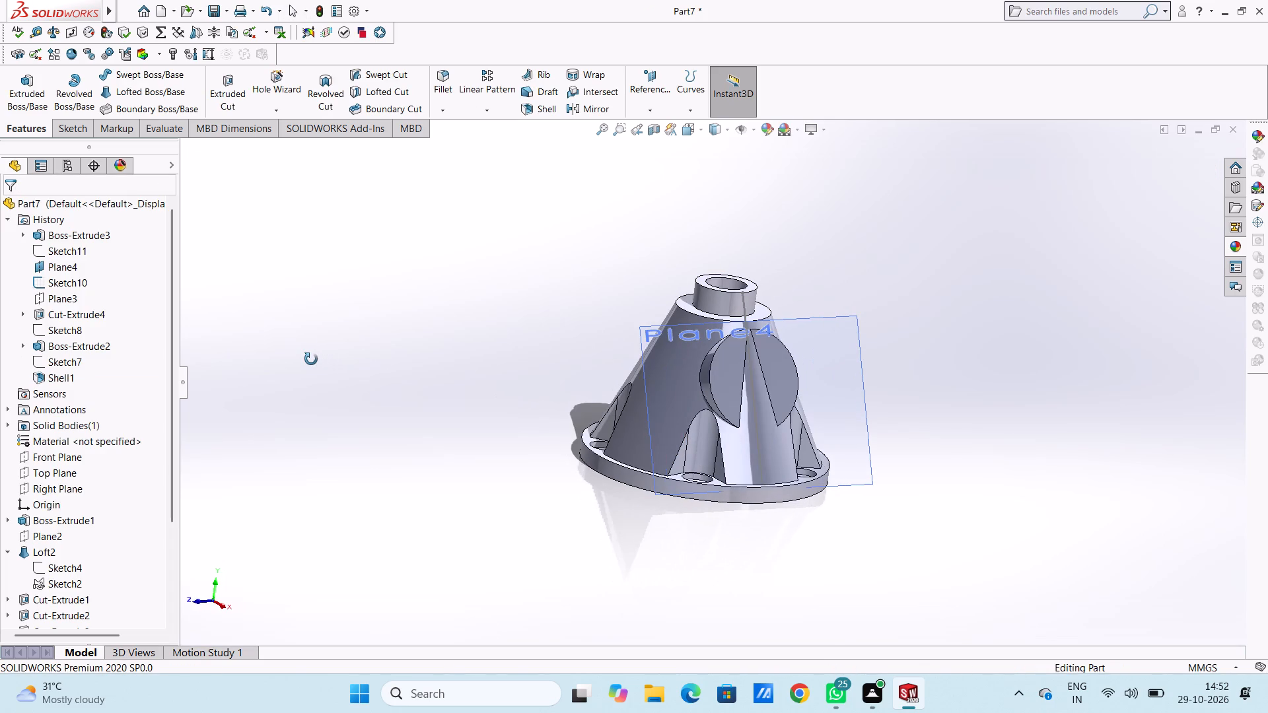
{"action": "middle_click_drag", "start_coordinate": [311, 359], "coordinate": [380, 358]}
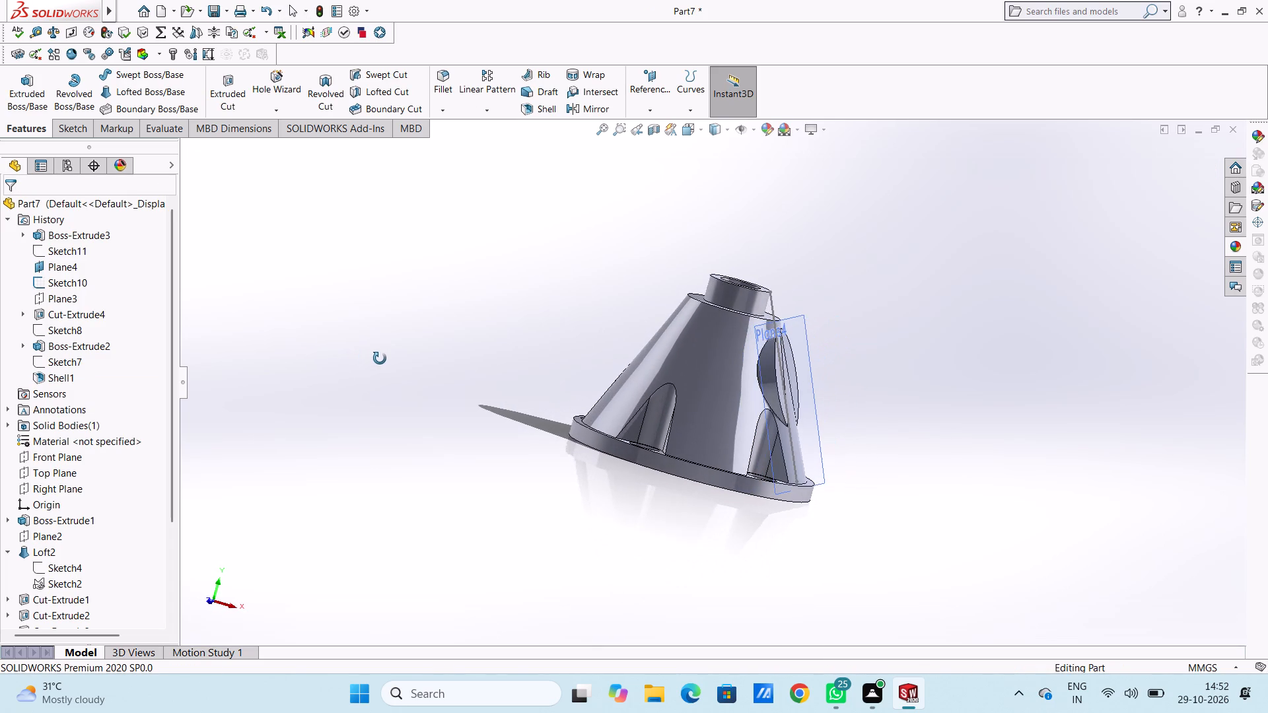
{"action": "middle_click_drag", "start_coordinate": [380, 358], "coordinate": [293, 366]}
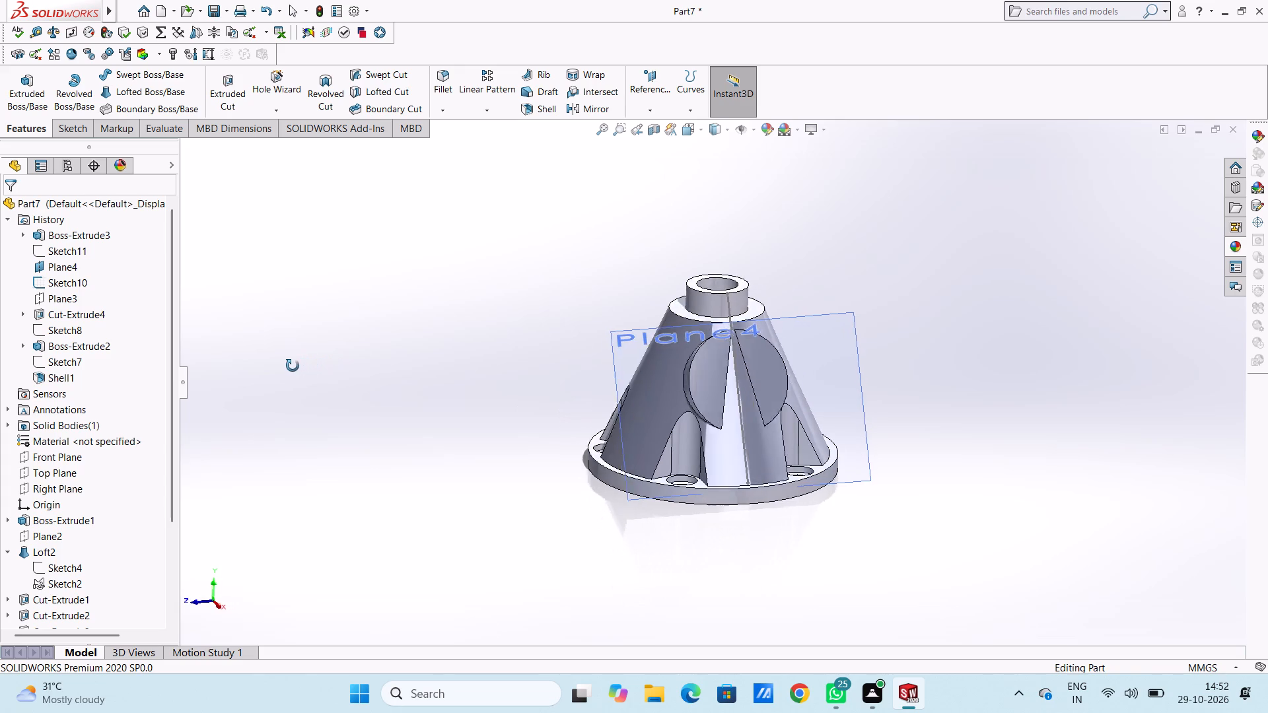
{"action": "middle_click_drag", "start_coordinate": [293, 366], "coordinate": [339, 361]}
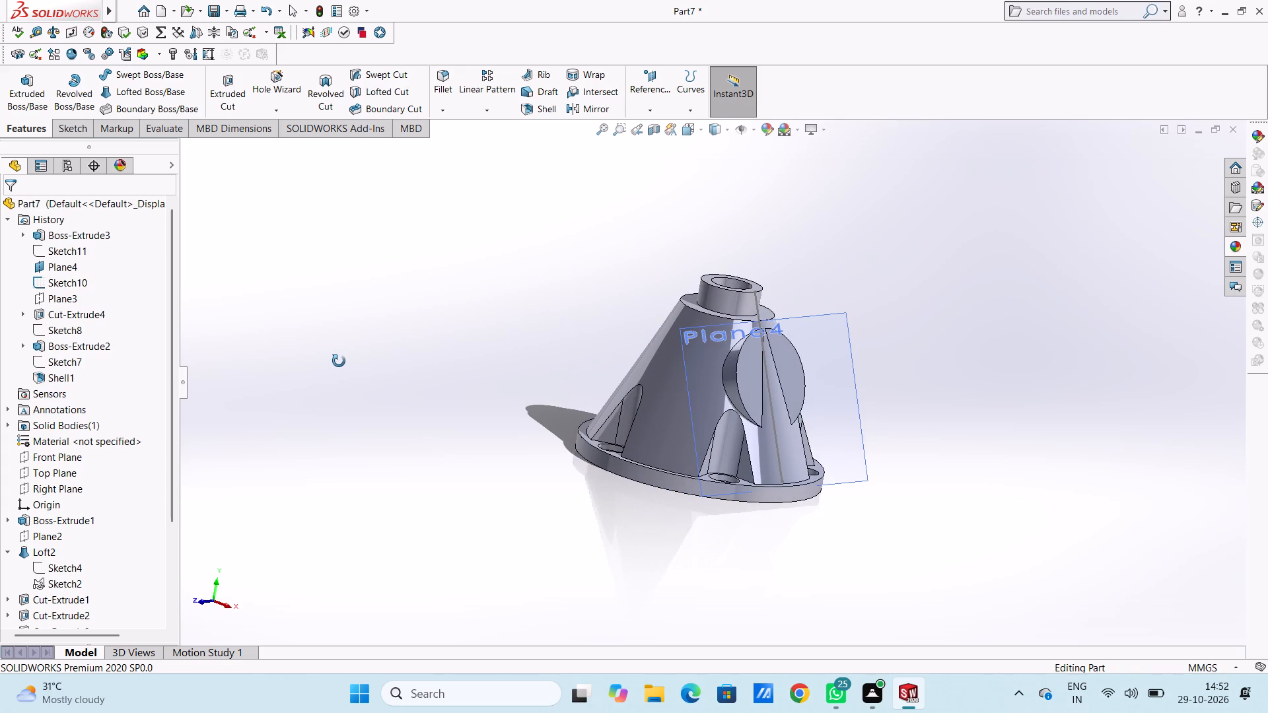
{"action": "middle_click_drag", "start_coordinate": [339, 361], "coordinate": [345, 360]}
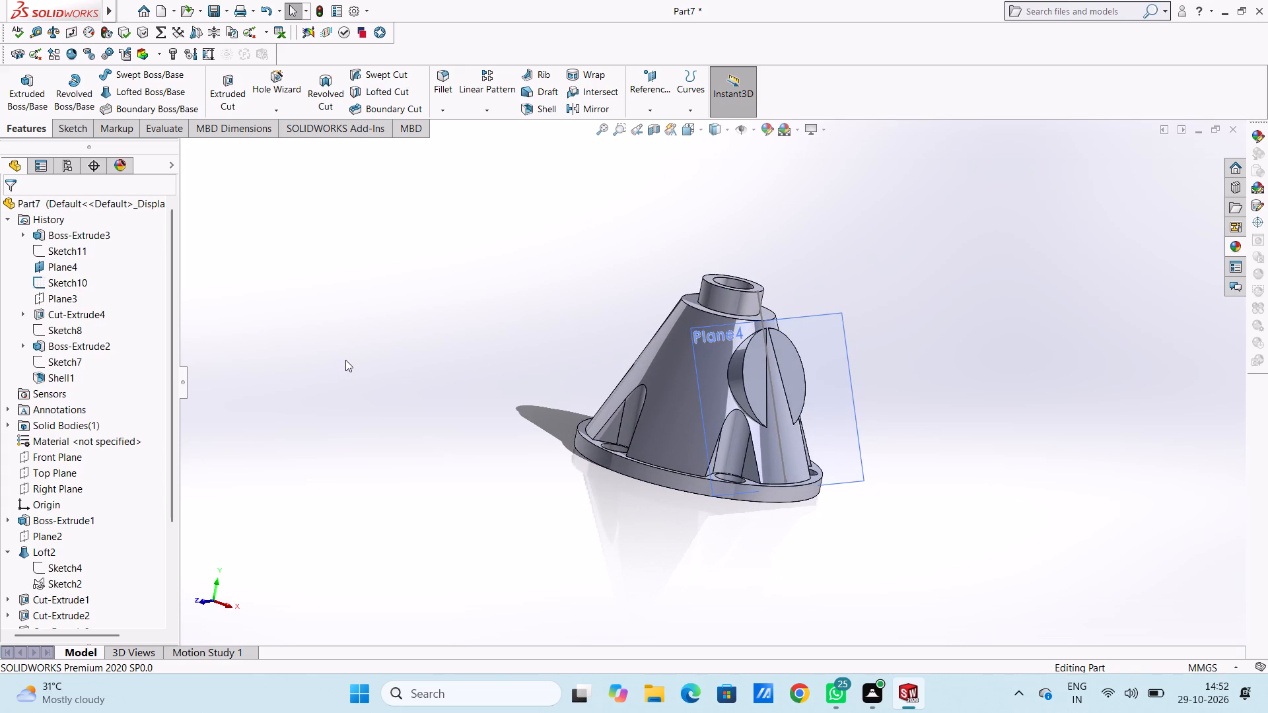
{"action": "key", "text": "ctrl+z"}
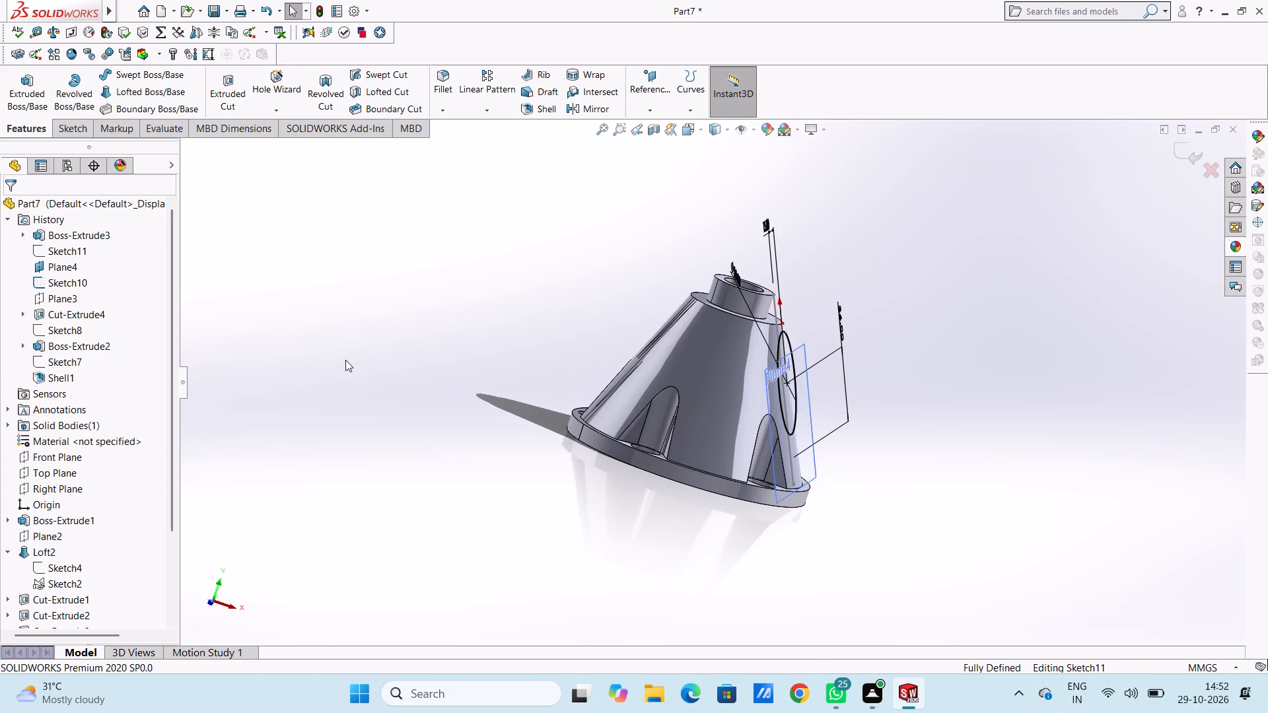
Set the side circle's diameter to 45 mm.
{"action": "middle_click_drag", "start_coordinate": [505, 309], "coordinate": [405, 312]}
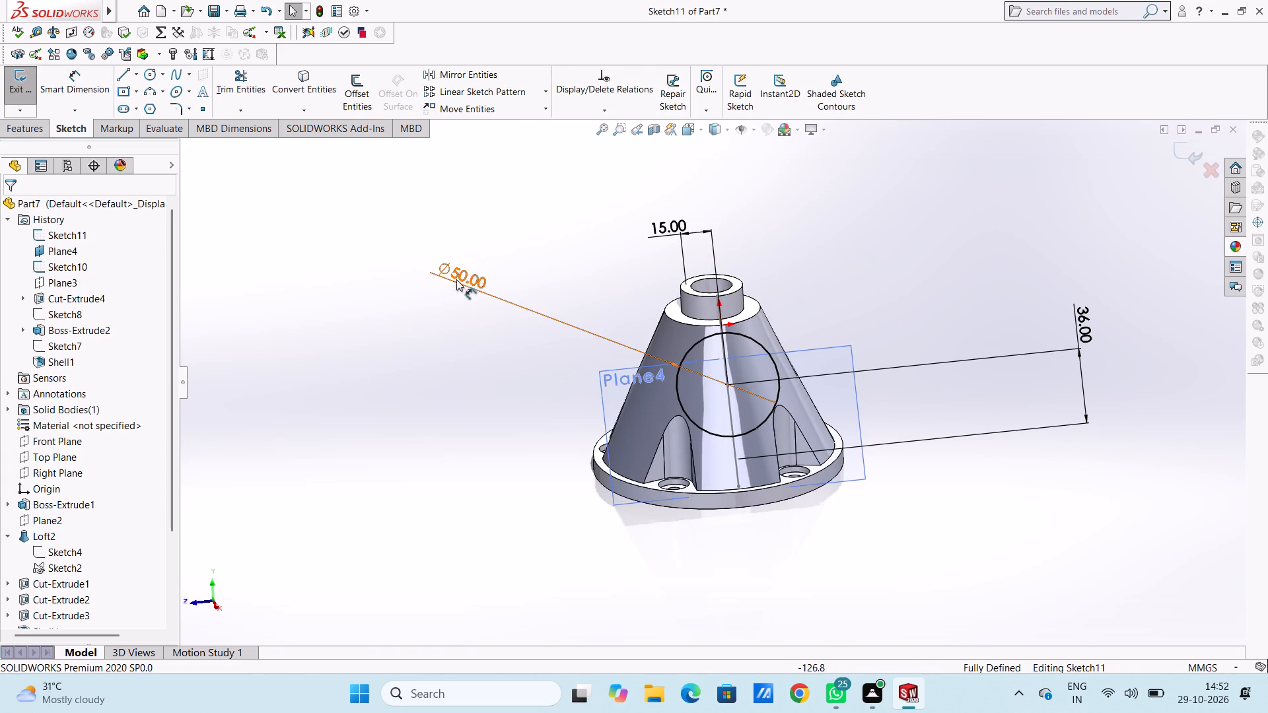
{"action": "double_click", "coordinate": [466, 271]}
{"action": "type", "text": "45"}
{"action": "key", "text": "Return"}
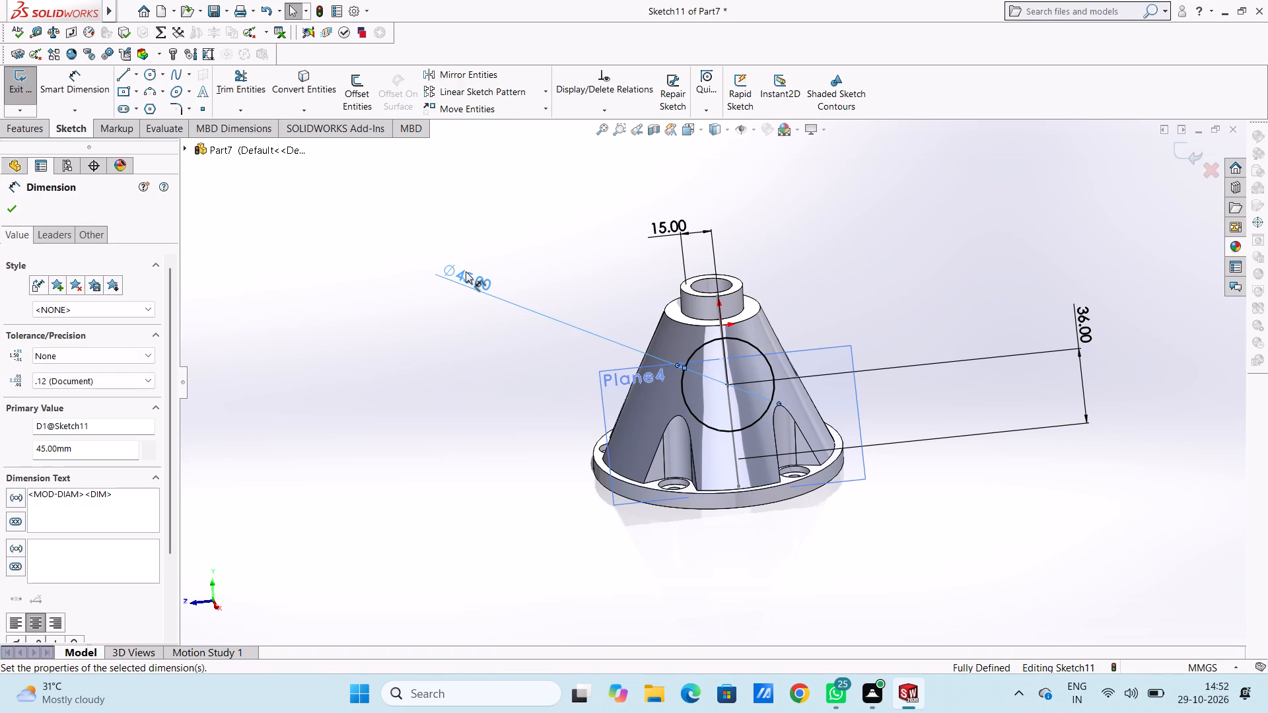
{"action": "left_click", "coordinate": [425, 360]}
Extrude the resized side circle as a boss up to the cone body, with the result merged.
{"action": "middle_click_drag", "start_coordinate": [433, 362], "coordinate": [444, 361]}
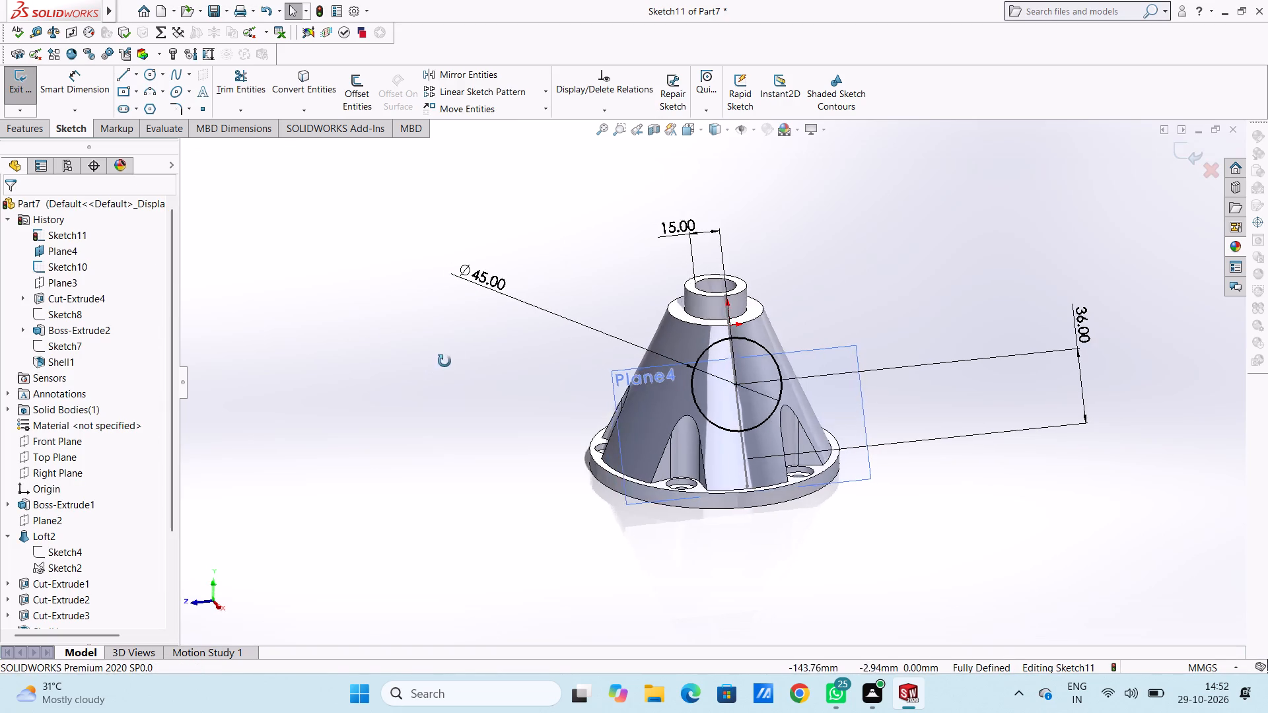
{"action": "middle_click_drag", "start_coordinate": [444, 361], "coordinate": [461, 362]}
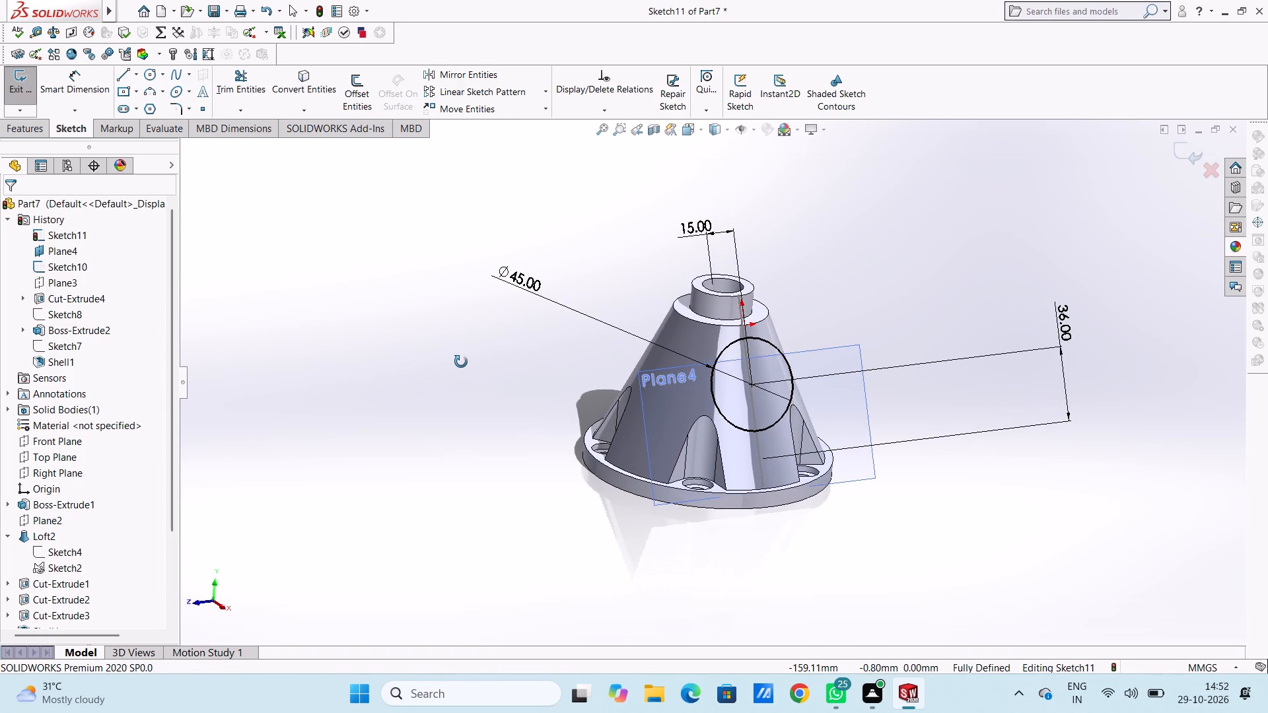
{"action": "middle_click_drag", "start_coordinate": [461, 362], "coordinate": [465, 355]}
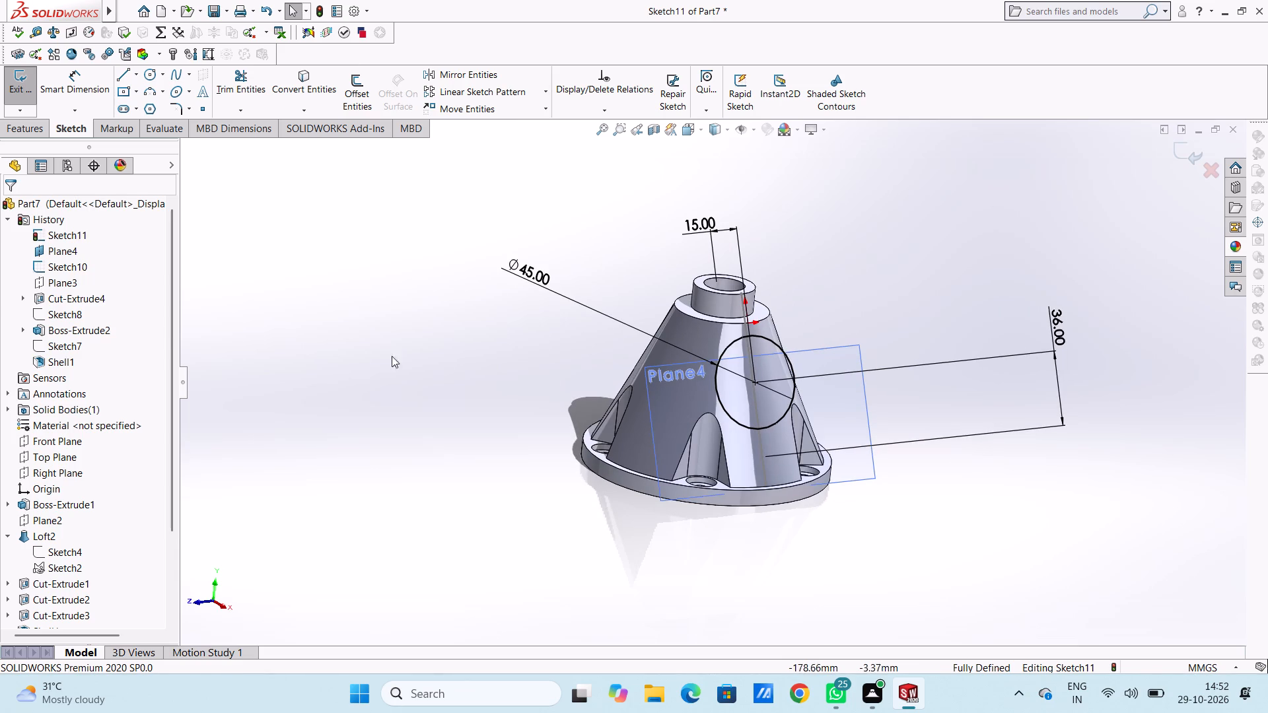
{"action": "left_click", "coordinate": [31, 128]}
{"action": "left_click", "coordinate": [25, 96]}
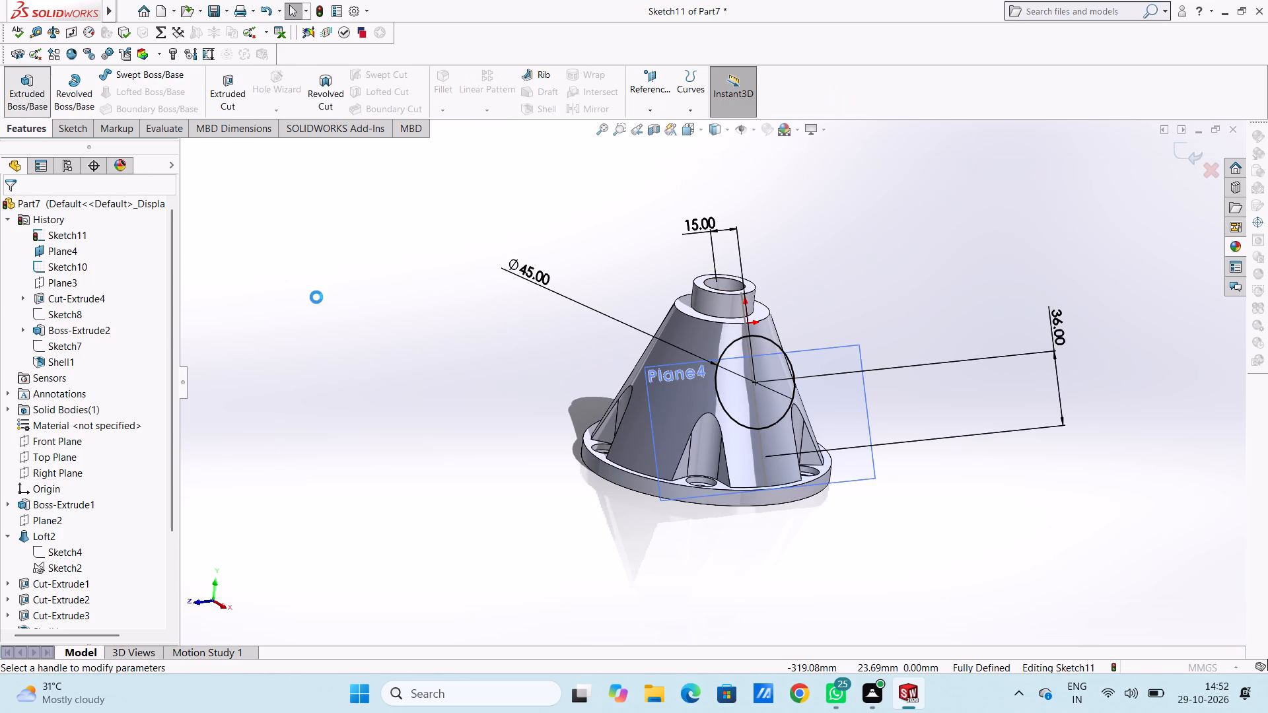
{"action": "left_click", "coordinate": [92, 300]}
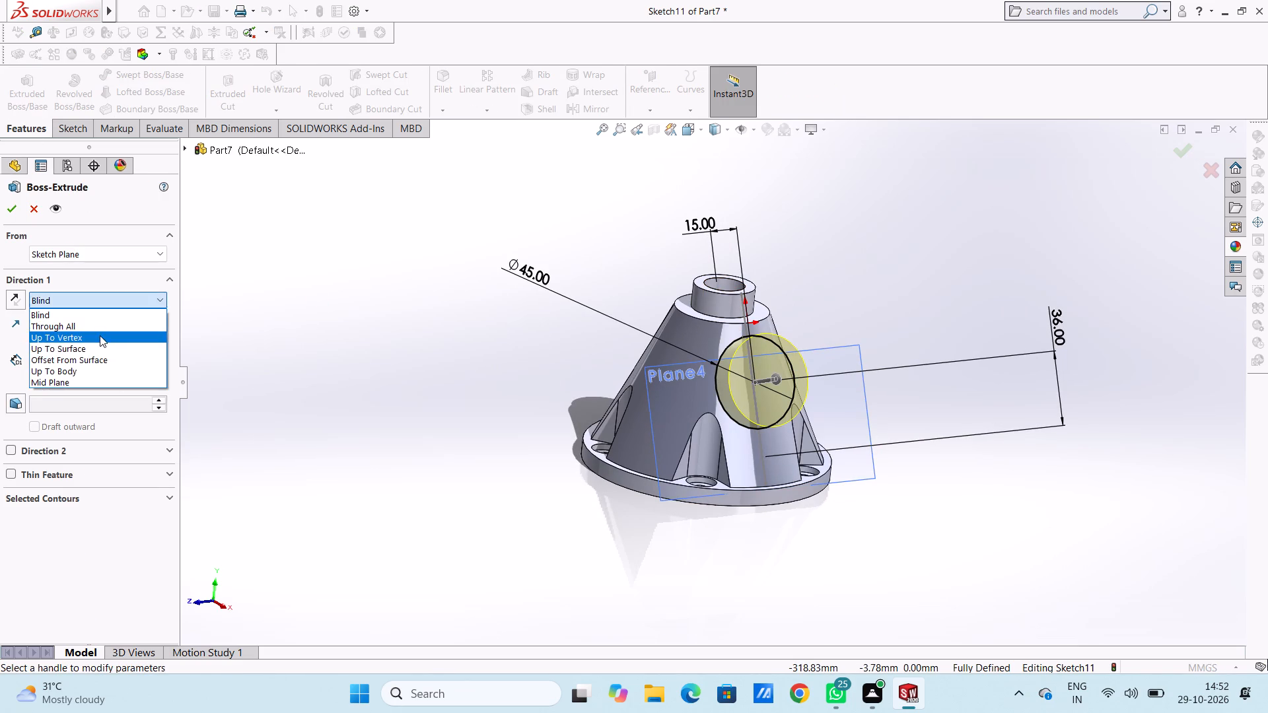
{"action": "left_click", "coordinate": [100, 369]}
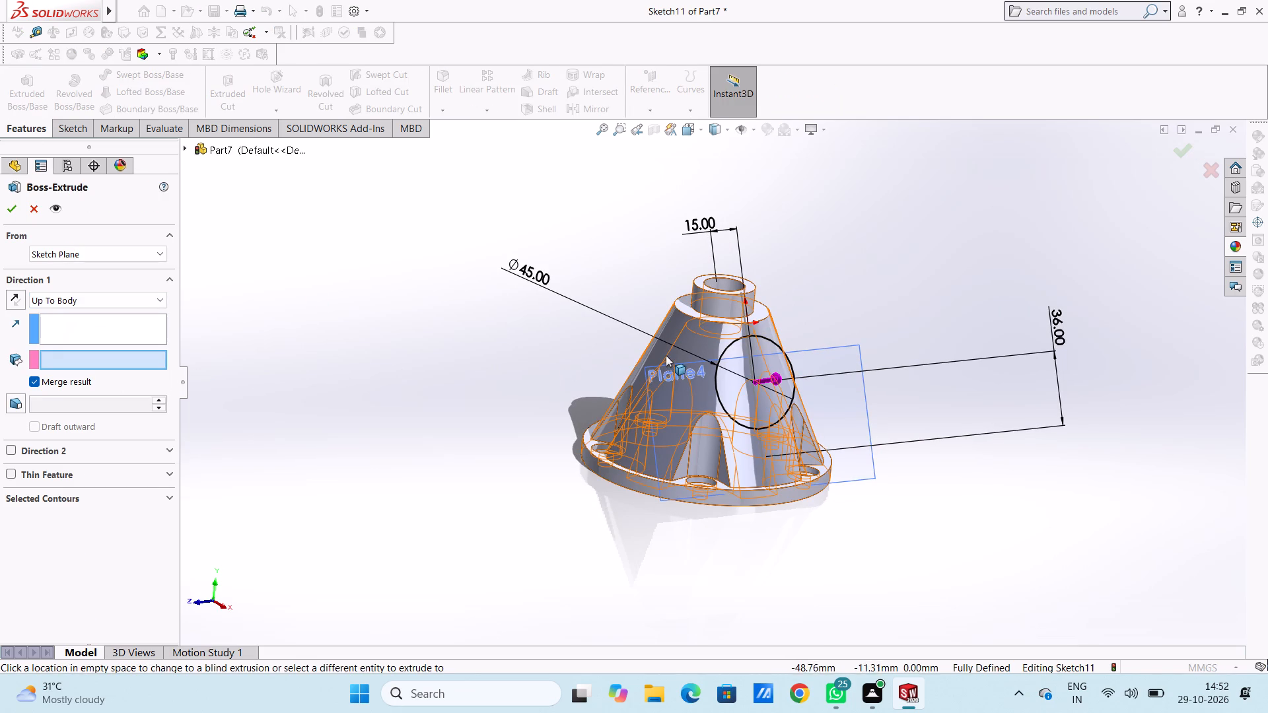
{"action": "left_click", "coordinate": [671, 352]}
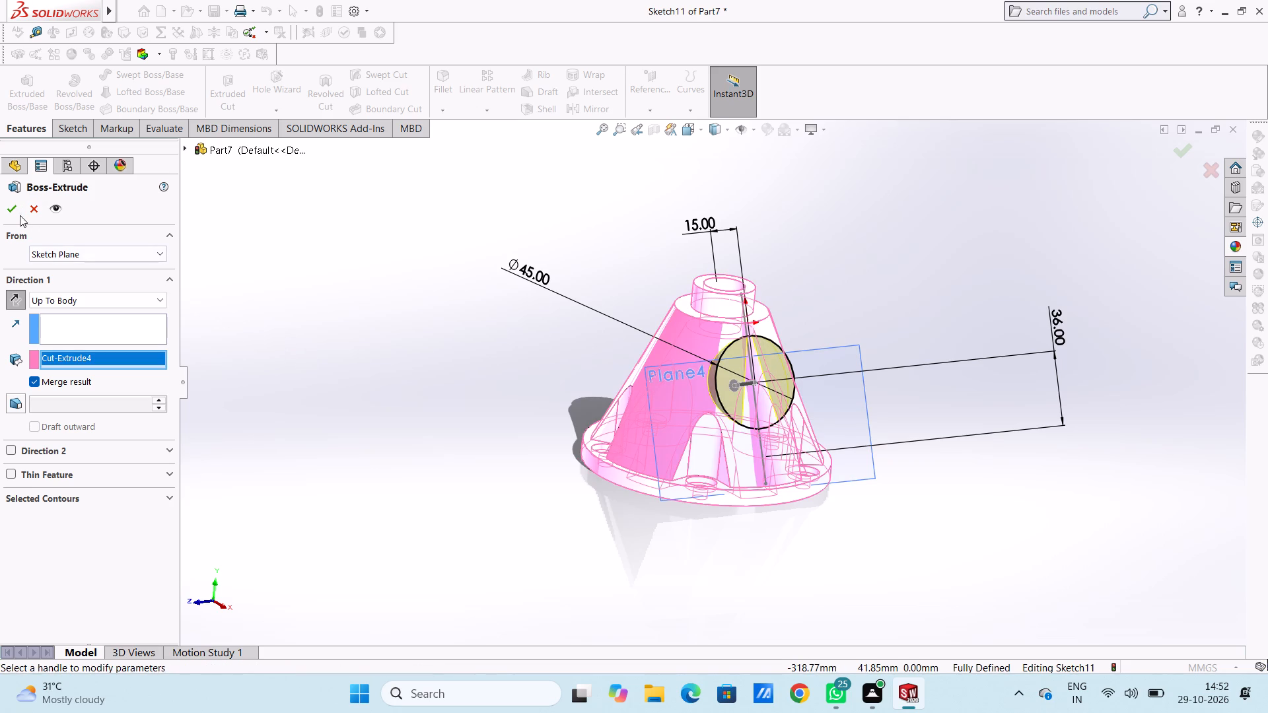
{"action": "left_click", "coordinate": [7, 205]}
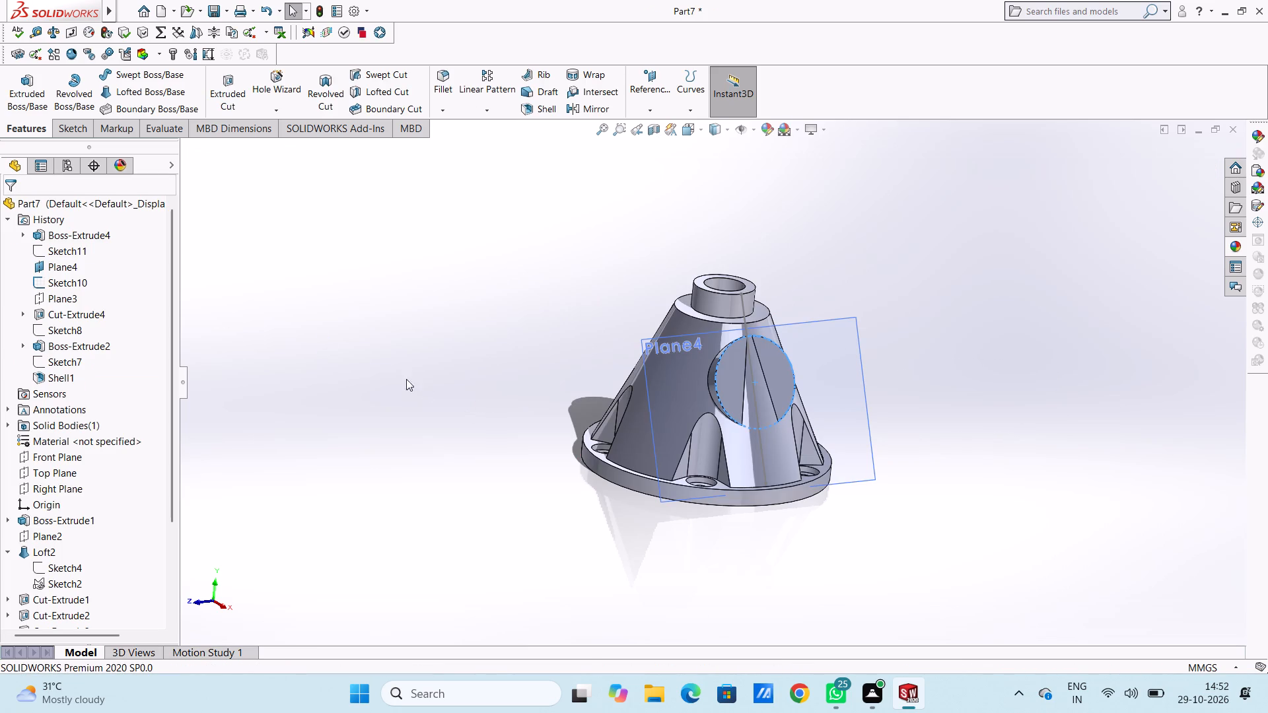
Reuse the side boss's circle sketch for a blind outward boss extrusion with draft enabled at 30 degrees.
{"action": "scroll", "coordinate": [139, 544], "scroll_direction": "down", "scroll_amount": 4}
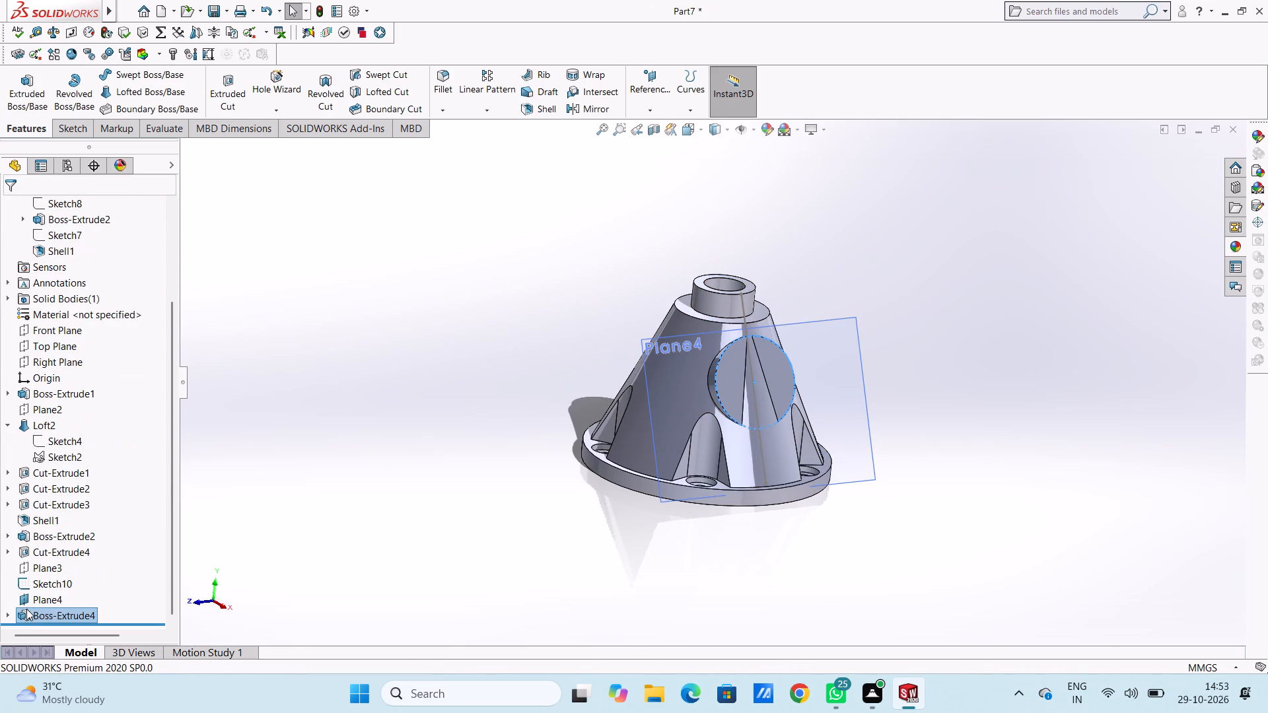
{"action": "left_click", "coordinate": [7, 615]}
{"action": "left_click", "coordinate": [53, 615]}
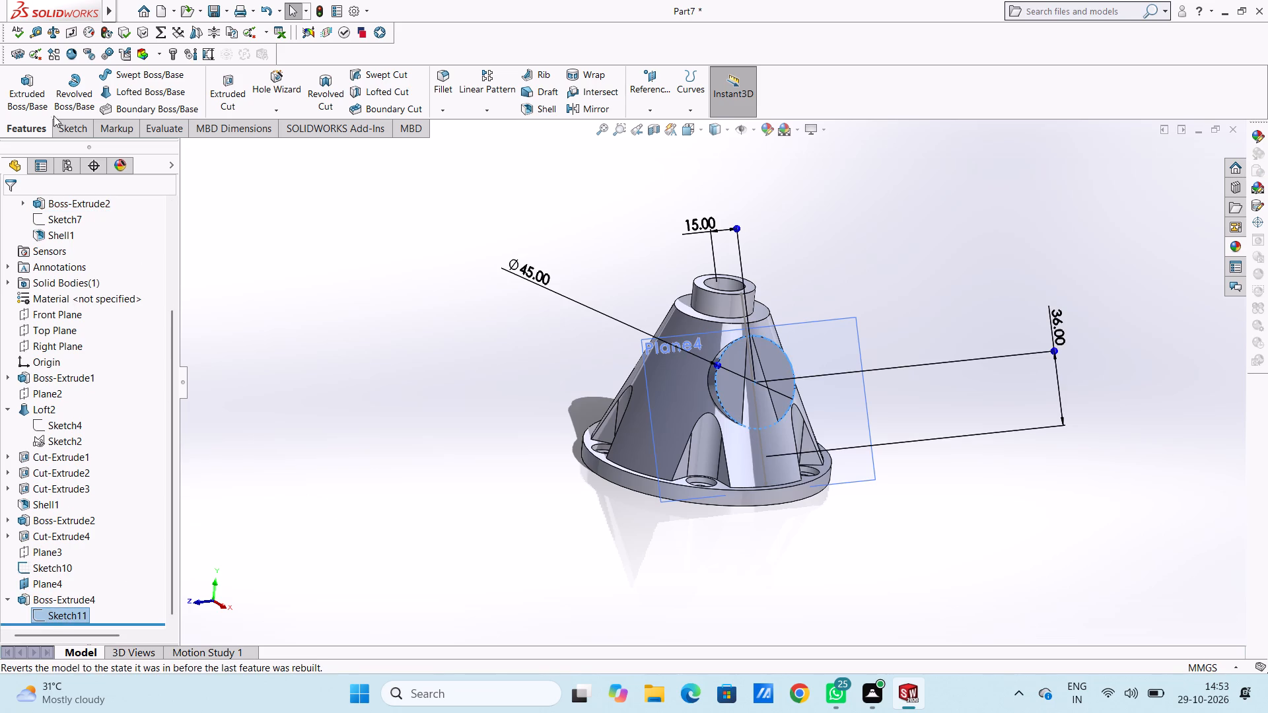
{"action": "left_click", "coordinate": [26, 86]}
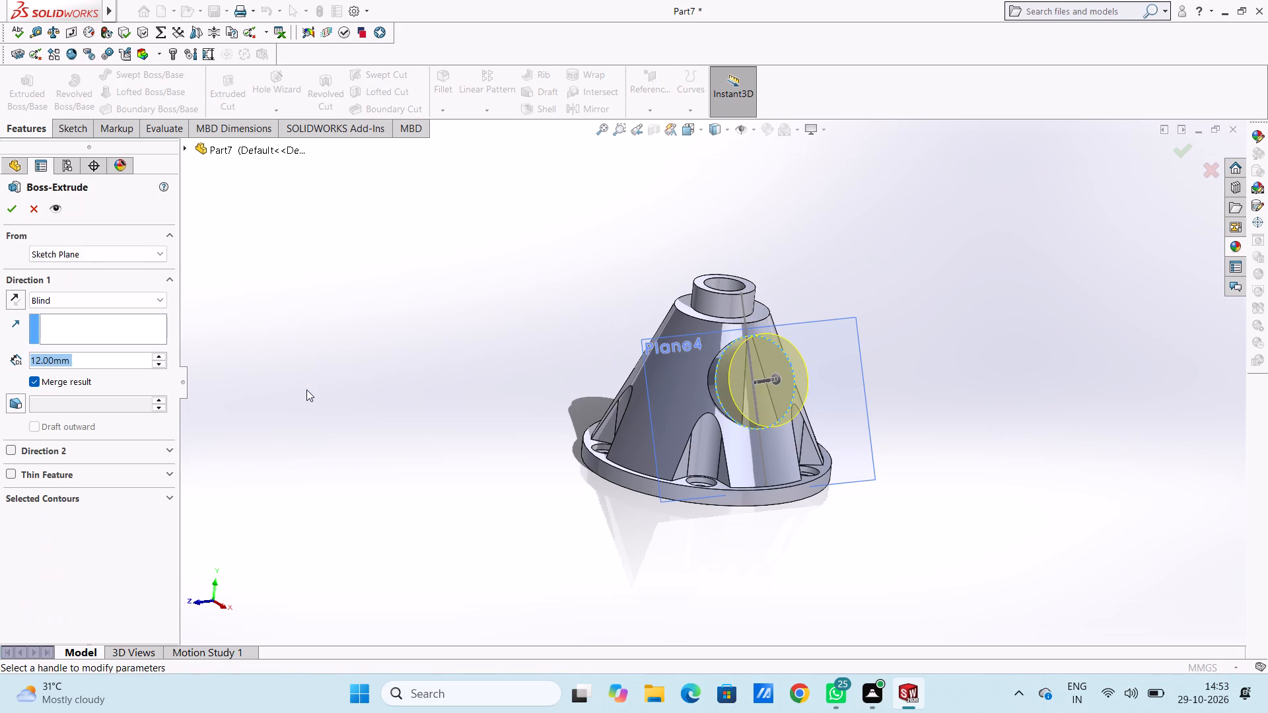
{"action": "left_click", "coordinate": [13, 400]}
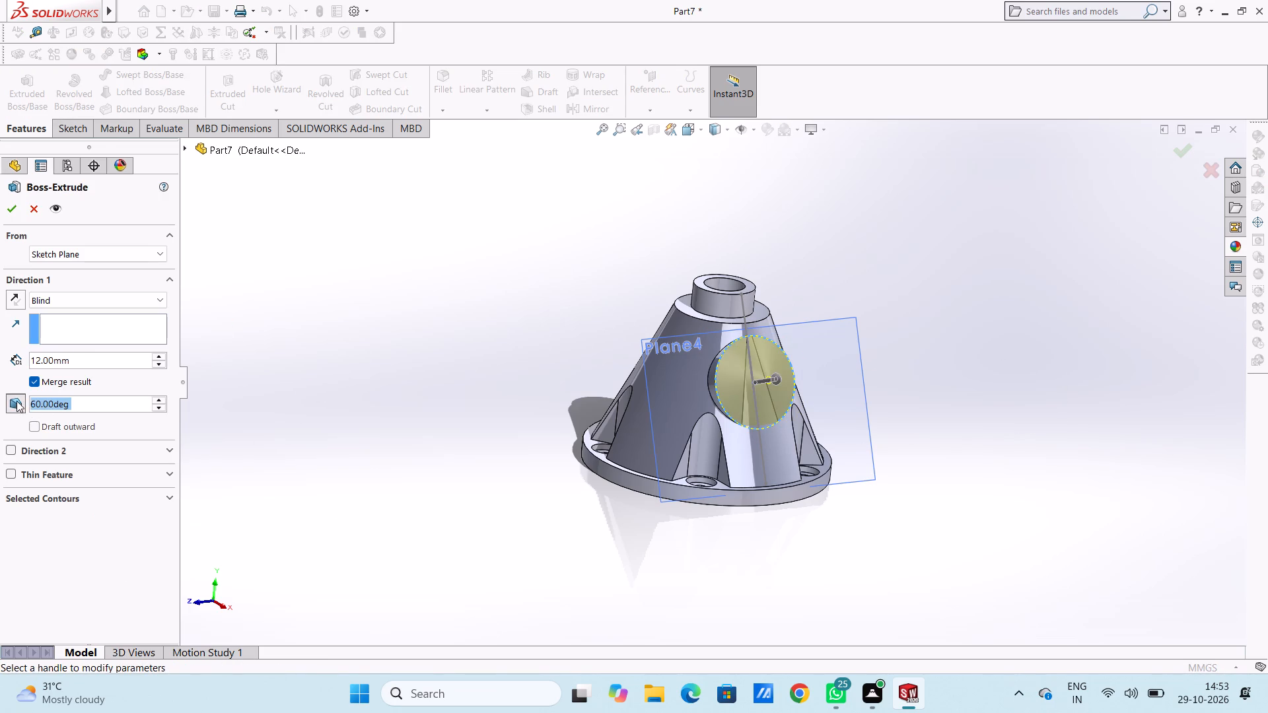
{"action": "middle_click_drag", "start_coordinate": [319, 400], "coordinate": [369, 421]}
{"action": "double_click", "coordinate": [127, 403]}
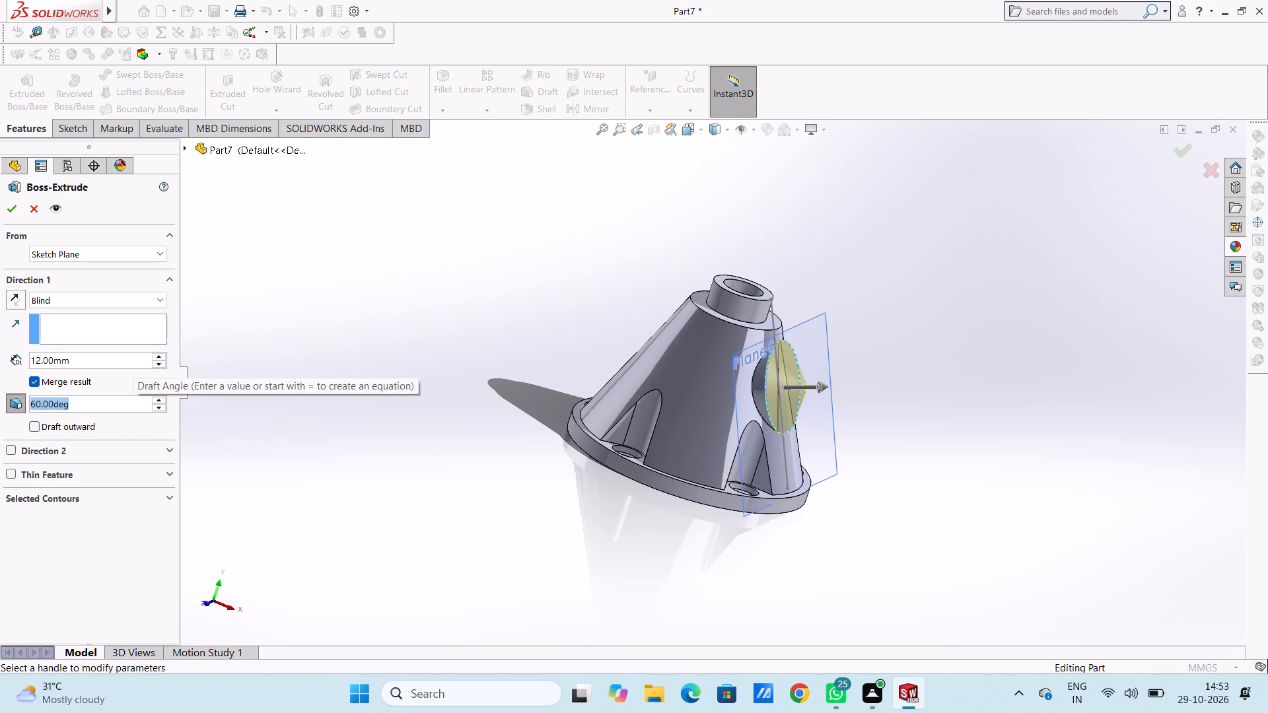
{"action": "type", "text": "30"}
{"action": "key", "text": "Return"}
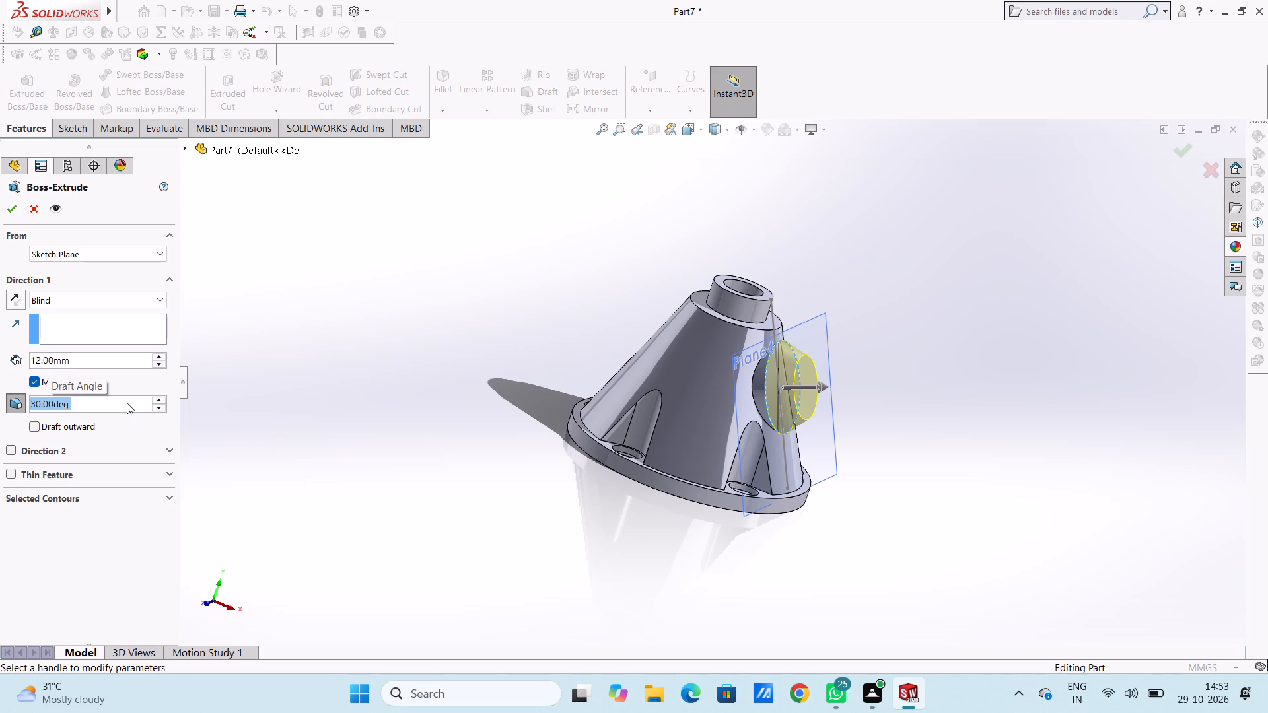
Set the outward side boss's draft angle to 15 degrees and complete its 12 mm blind extrusion with the result merged.
{"action": "type", "text": "15"}
{"action": "key", "text": "Return"}
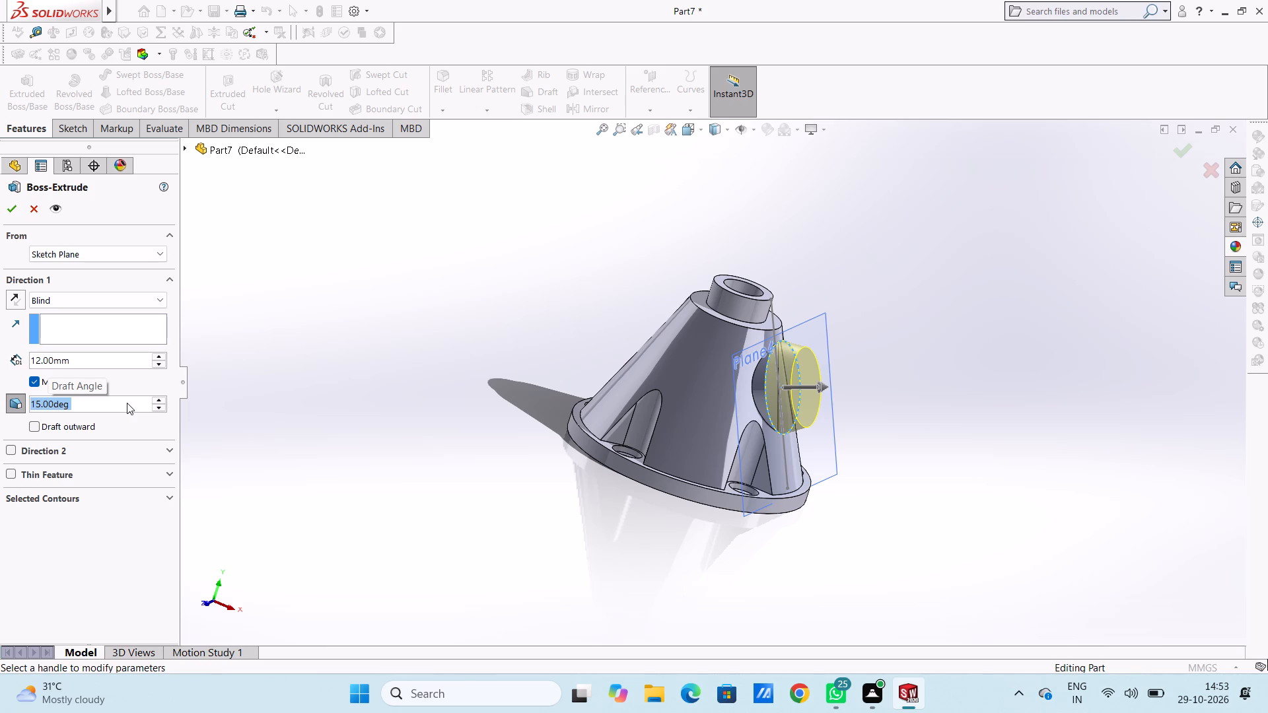
{"action": "middle_click_drag", "start_coordinate": [425, 393], "coordinate": [429, 392]}
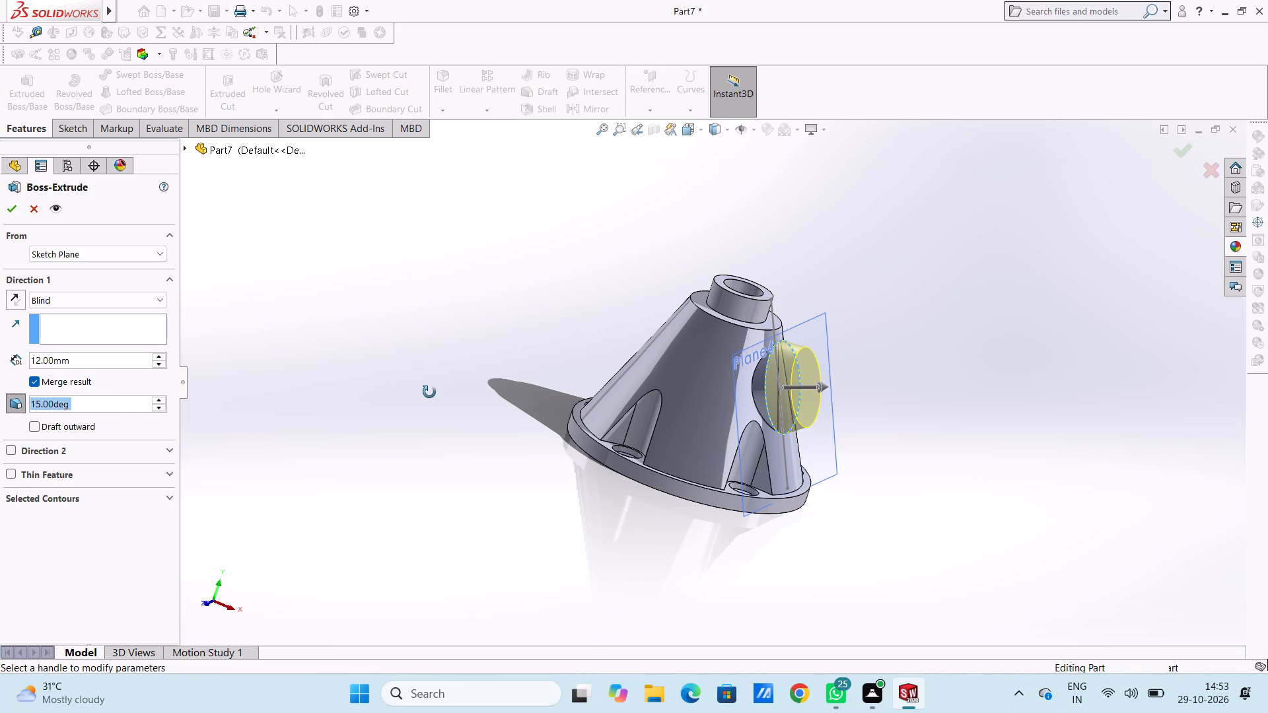
{"action": "middle_click_drag", "start_coordinate": [429, 392], "coordinate": [419, 407]}
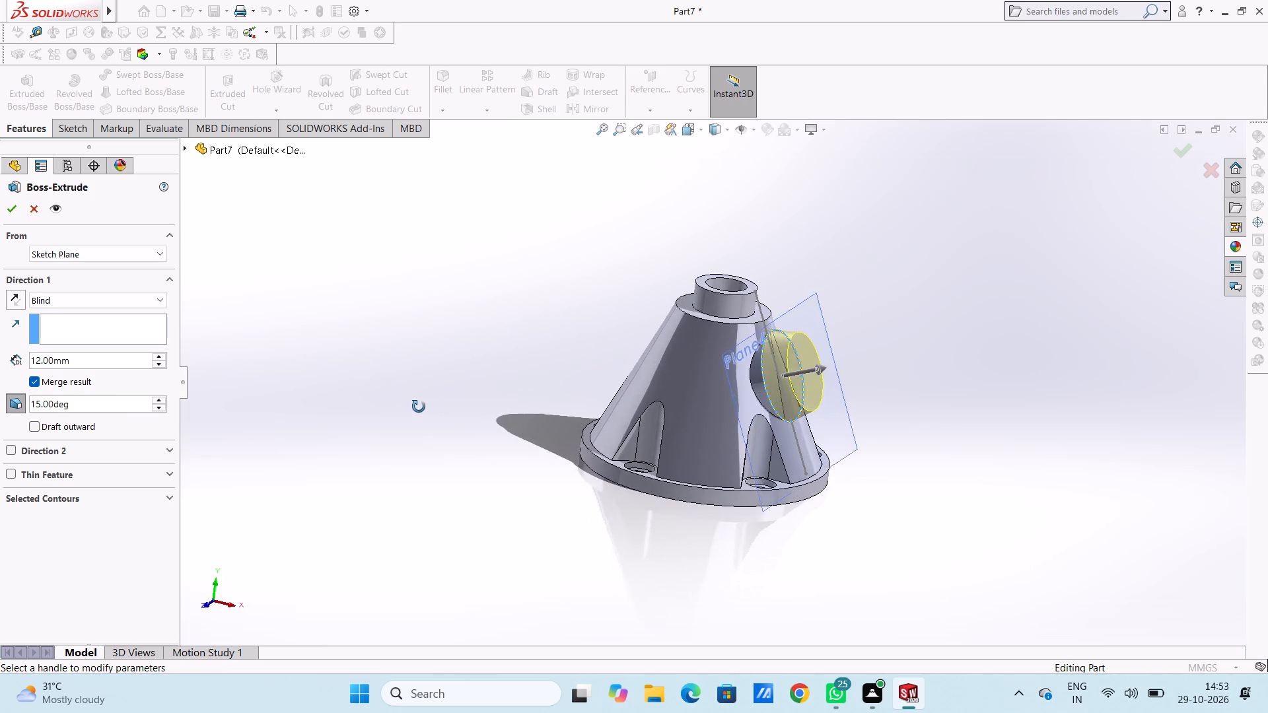
{"action": "middle_click_drag", "start_coordinate": [419, 407], "coordinate": [462, 367]}
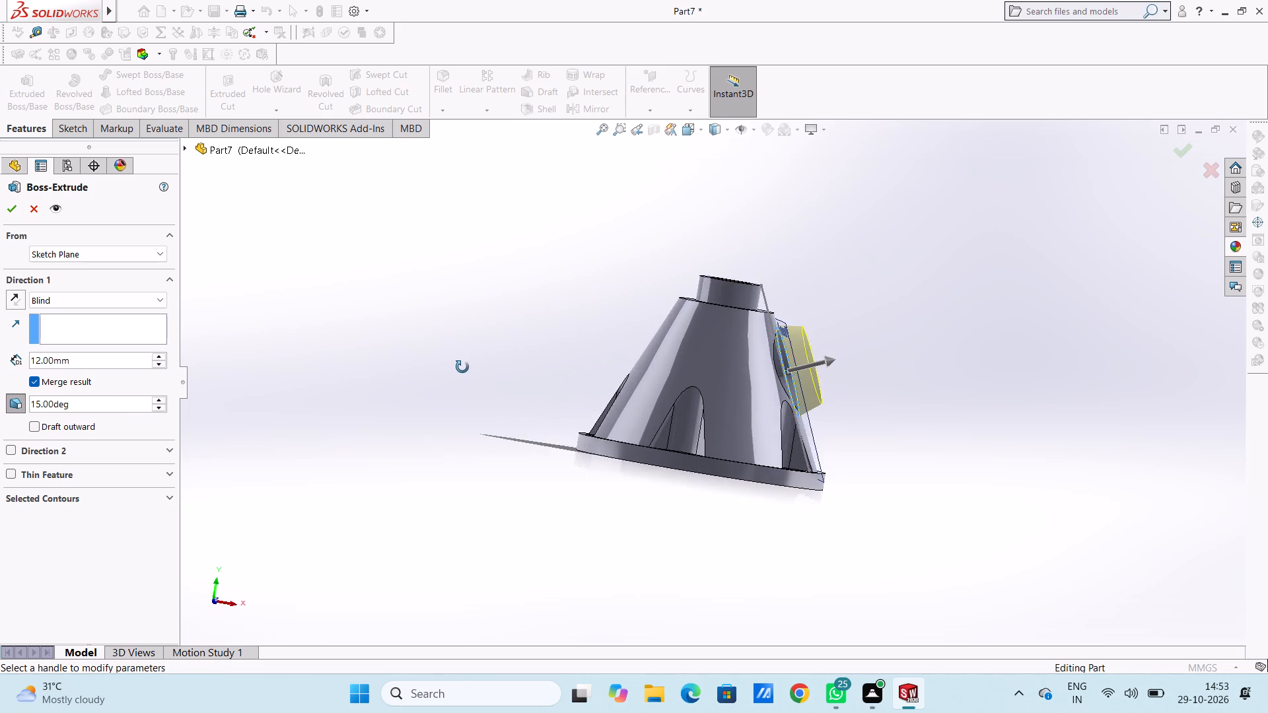
{"action": "middle_click_drag", "start_coordinate": [462, 367], "coordinate": [437, 376]}
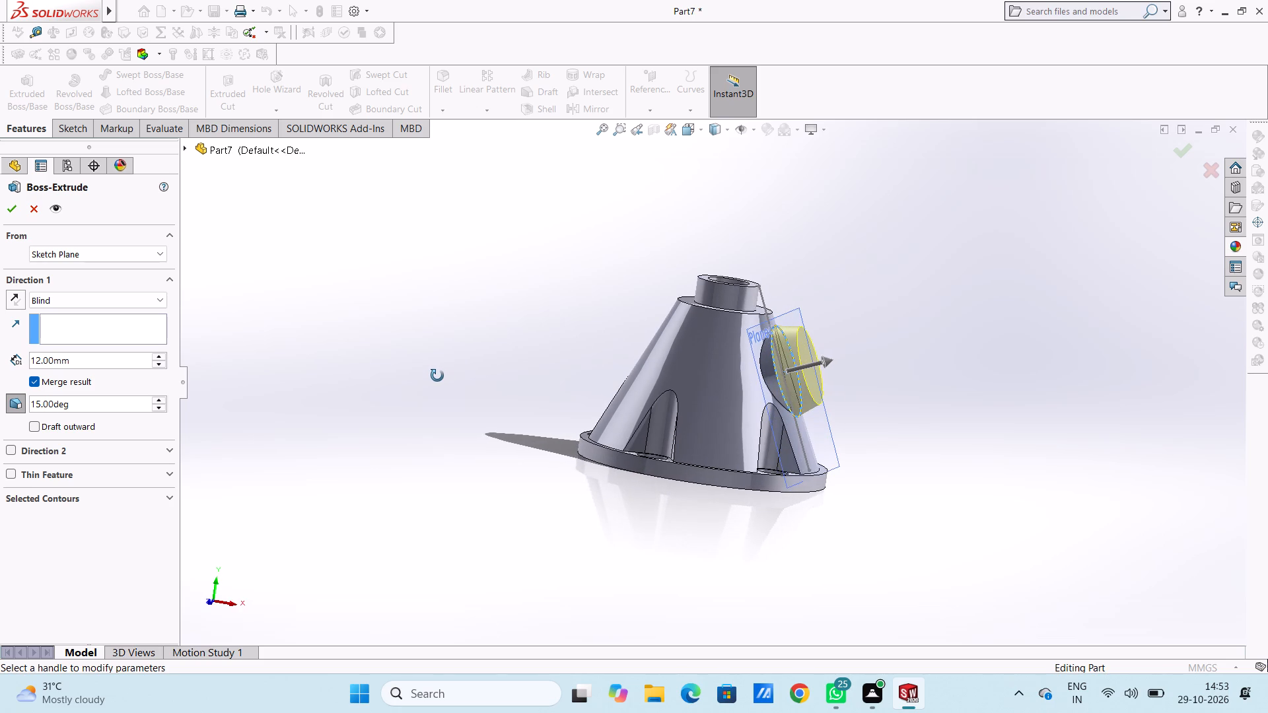
{"action": "middle_click_drag", "start_coordinate": [437, 376], "coordinate": [440, 376]}
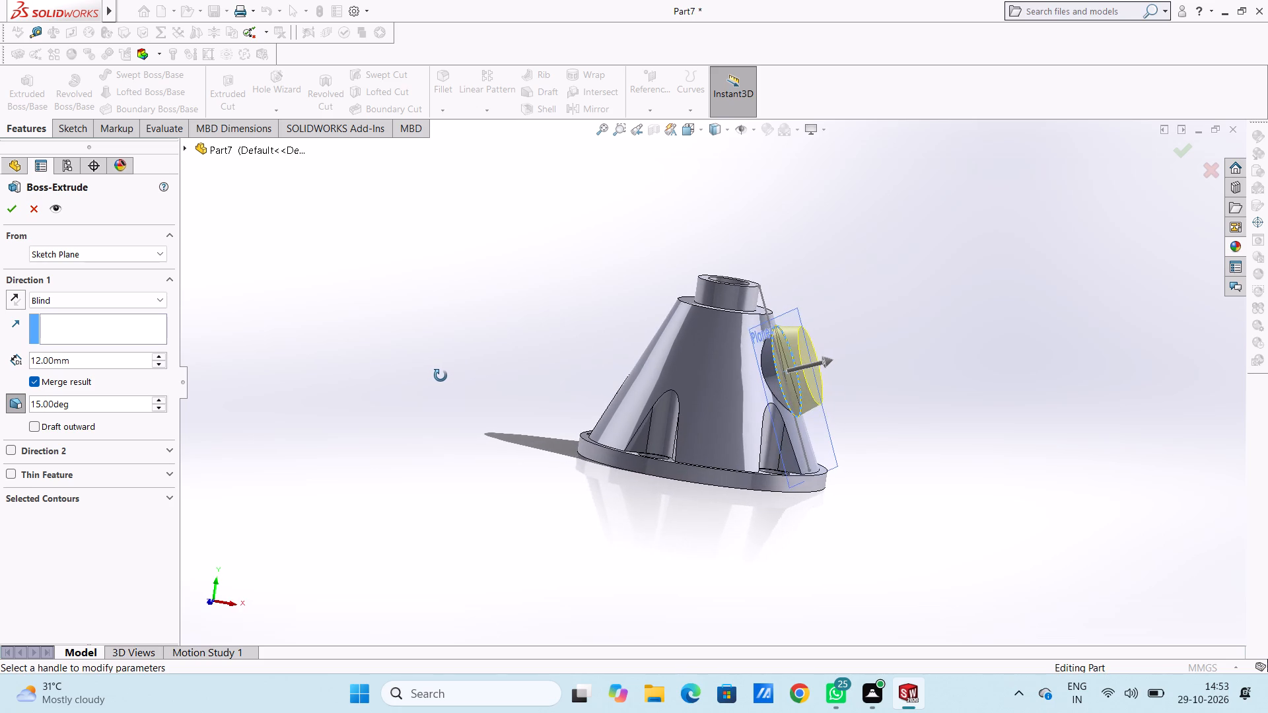
{"action": "middle_click_drag", "start_coordinate": [440, 376], "coordinate": [395, 380]}
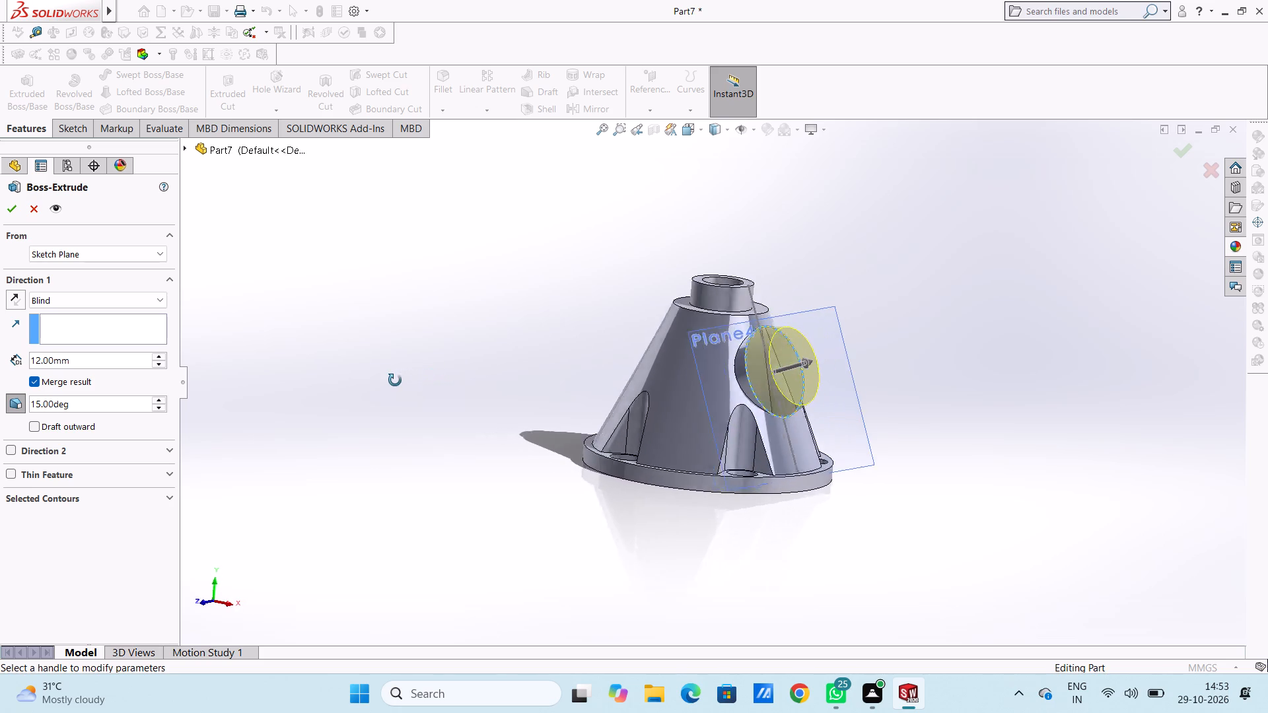
{"action": "middle_click_drag", "start_coordinate": [395, 380], "coordinate": [444, 376]}
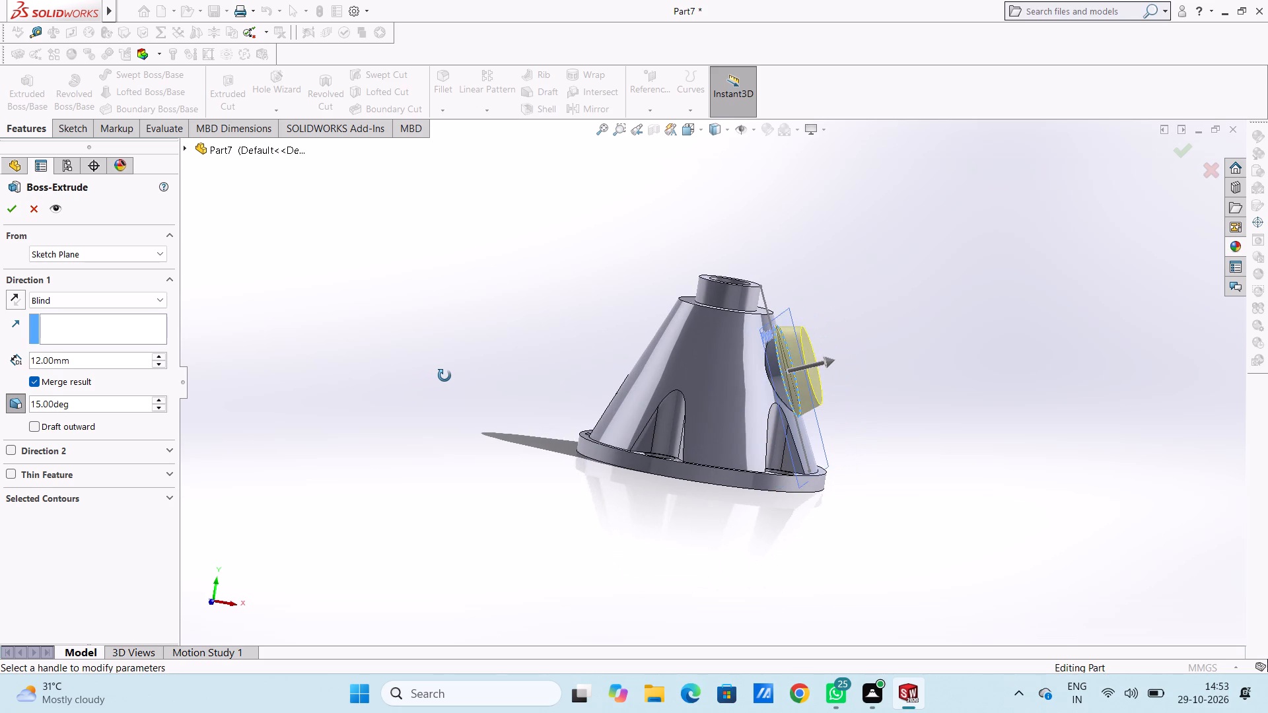
{"action": "middle_click_drag", "start_coordinate": [444, 376], "coordinate": [477, 364]}
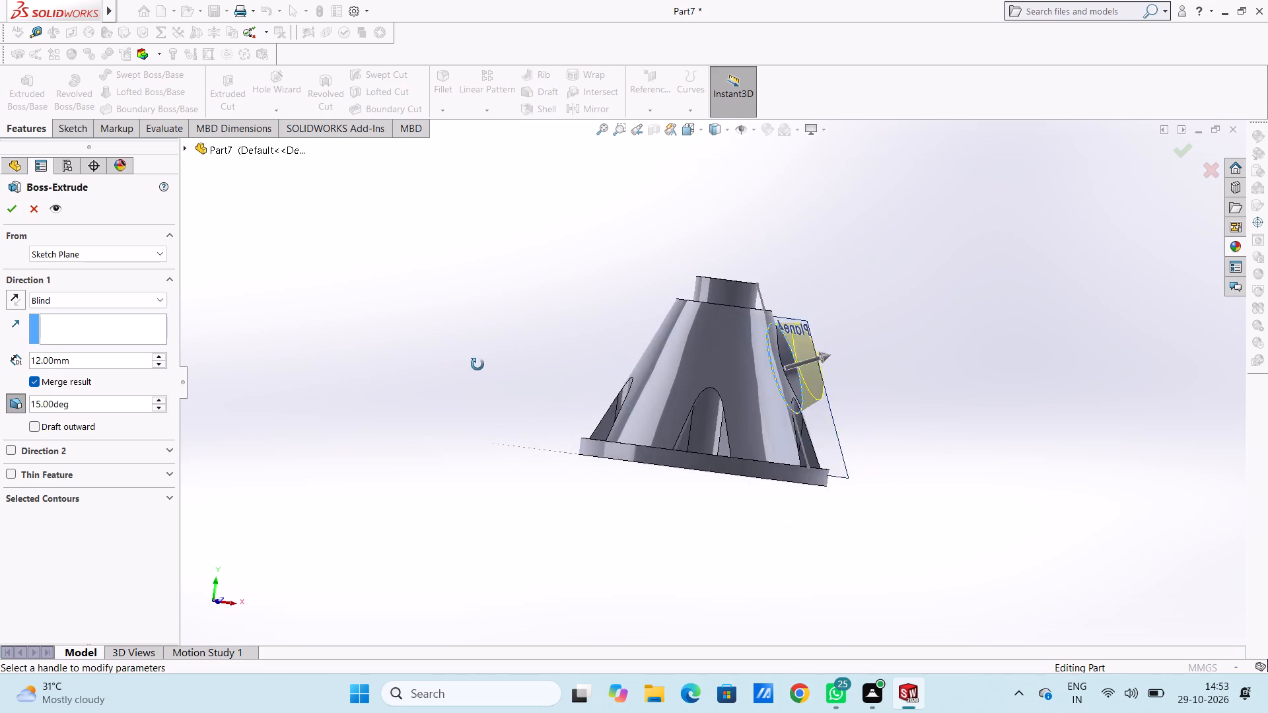
{"action": "middle_click_drag", "start_coordinate": [477, 364], "coordinate": [452, 355]}
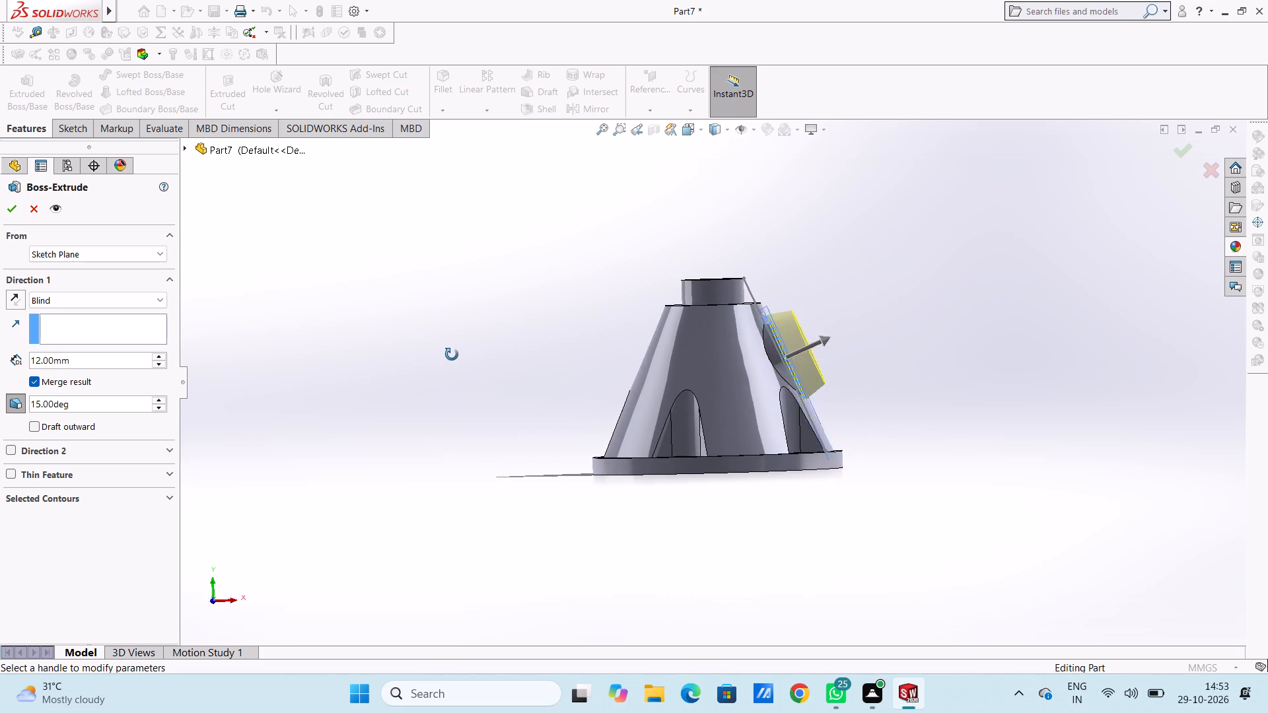
{"action": "middle_click_drag", "start_coordinate": [452, 355], "coordinate": [450, 355]}
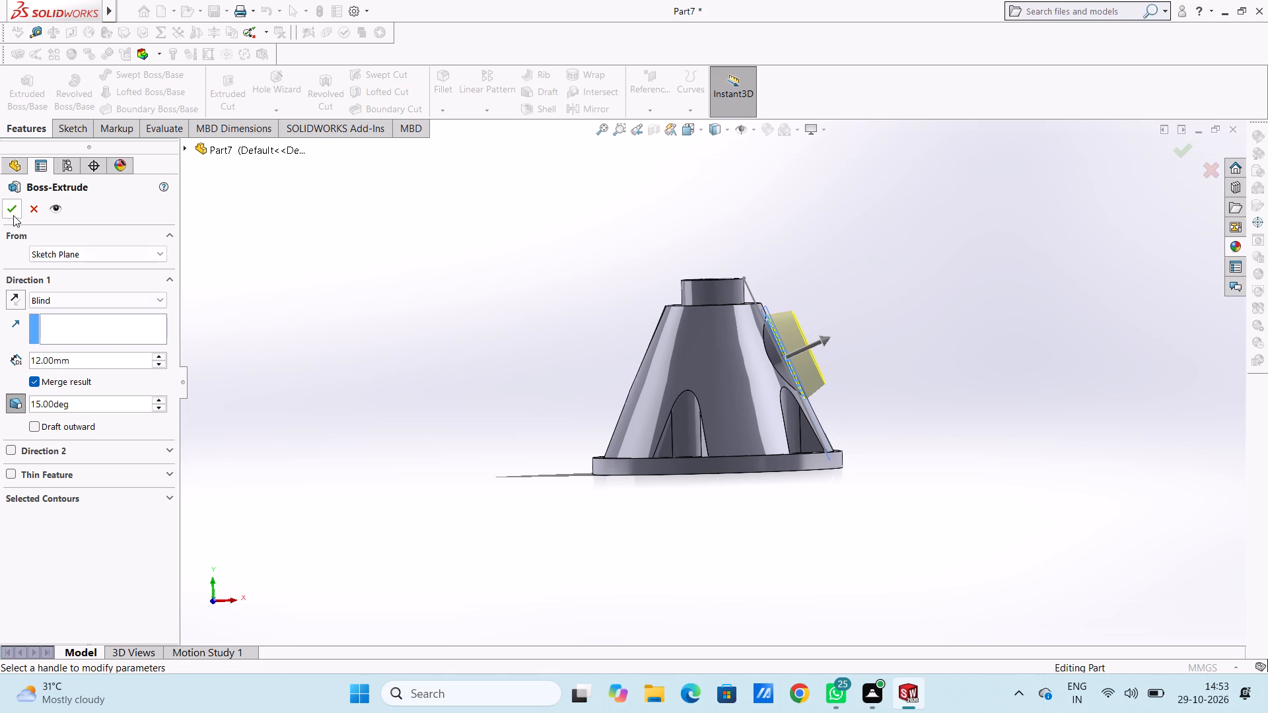
{"action": "left_click", "coordinate": [12, 207]}
{"action": "left_click", "coordinate": [308, 306]}
Hide the tangent reference plane, Plane4, that carries the side boss's circle sketch.
{"action": "middle_click_drag", "start_coordinate": [353, 289], "coordinate": [331, 306]}
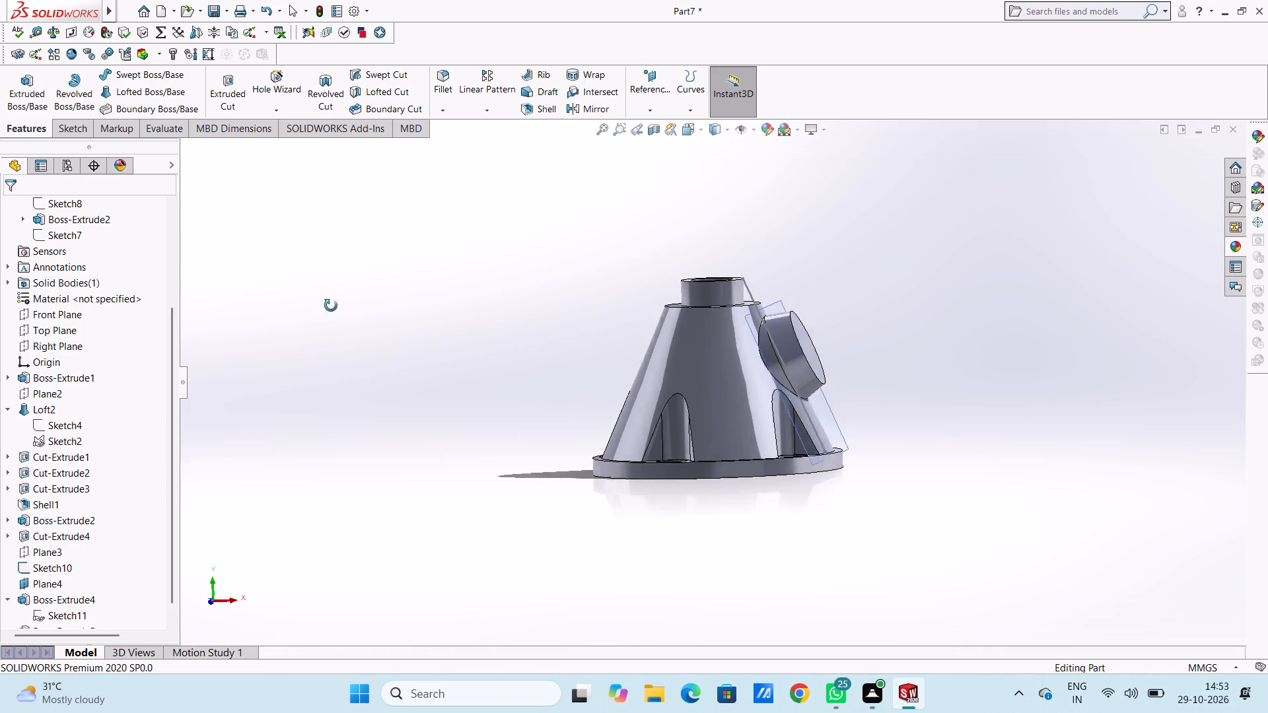
{"action": "middle_click_drag", "start_coordinate": [331, 306], "coordinate": [265, 296]}
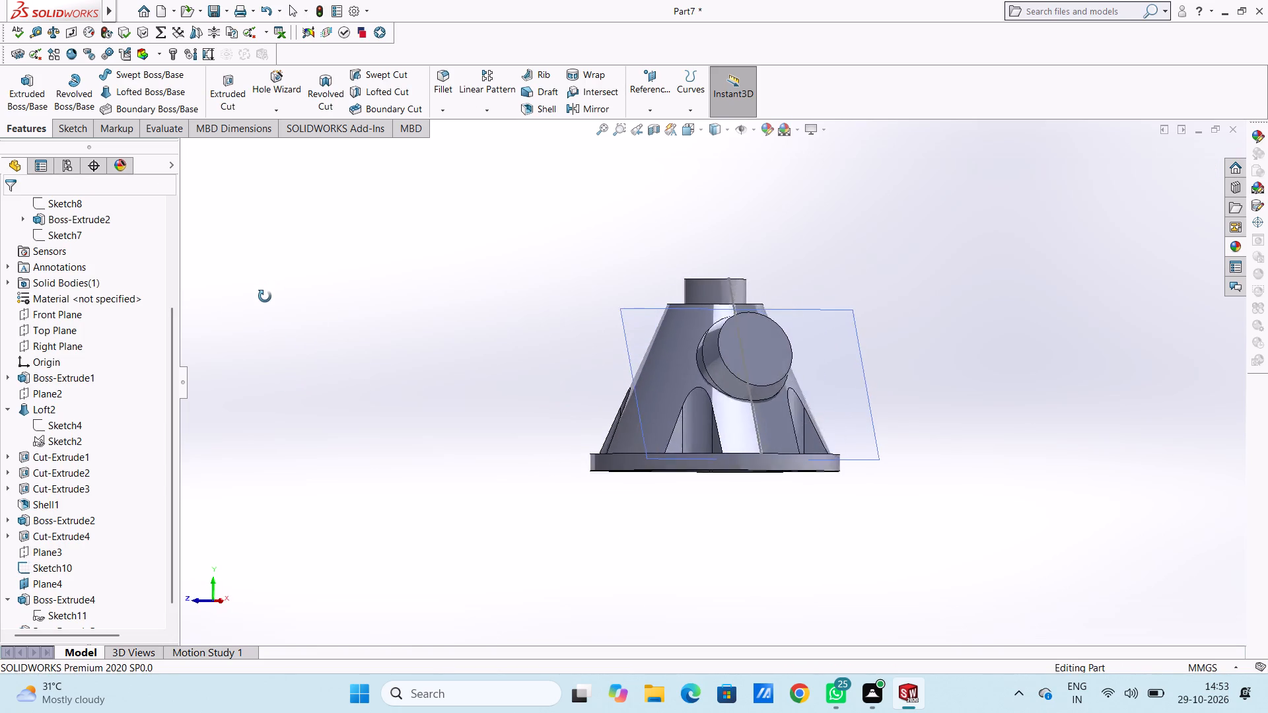
{"action": "middle_click_drag", "start_coordinate": [265, 296], "coordinate": [266, 332]}
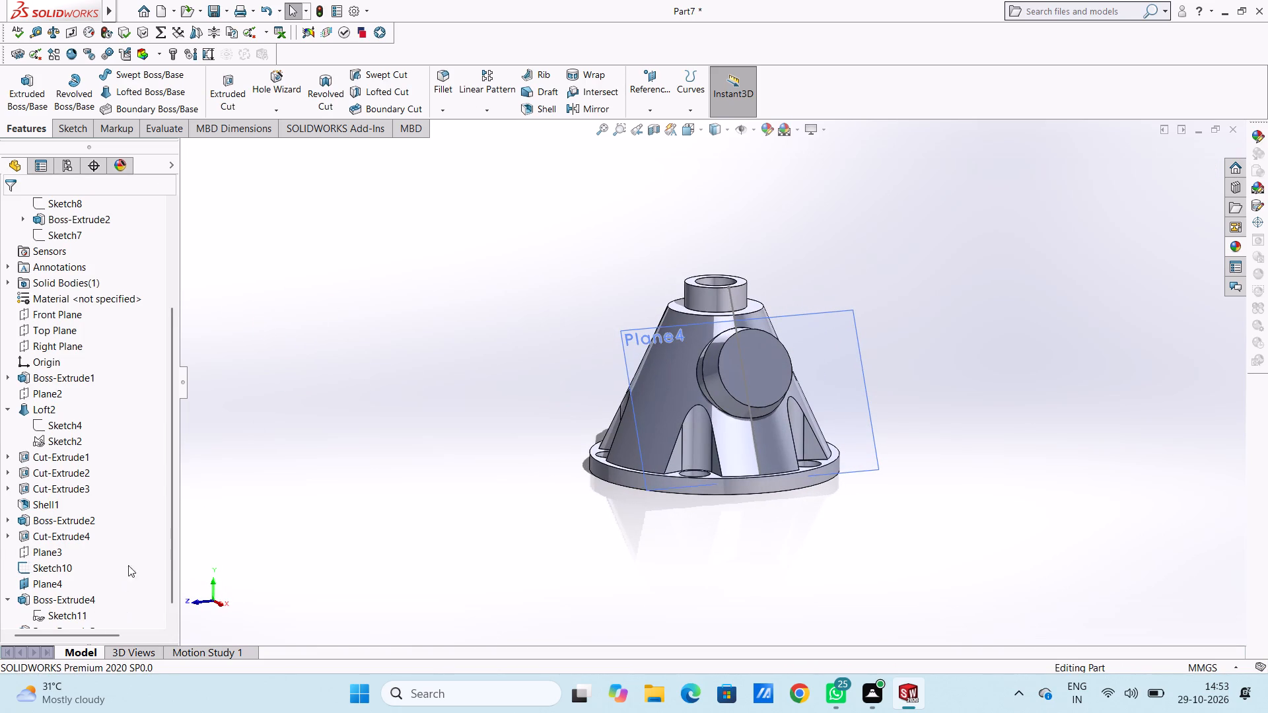
{"action": "scroll", "coordinate": [140, 553], "scroll_direction": "down", "scroll_amount": 4}
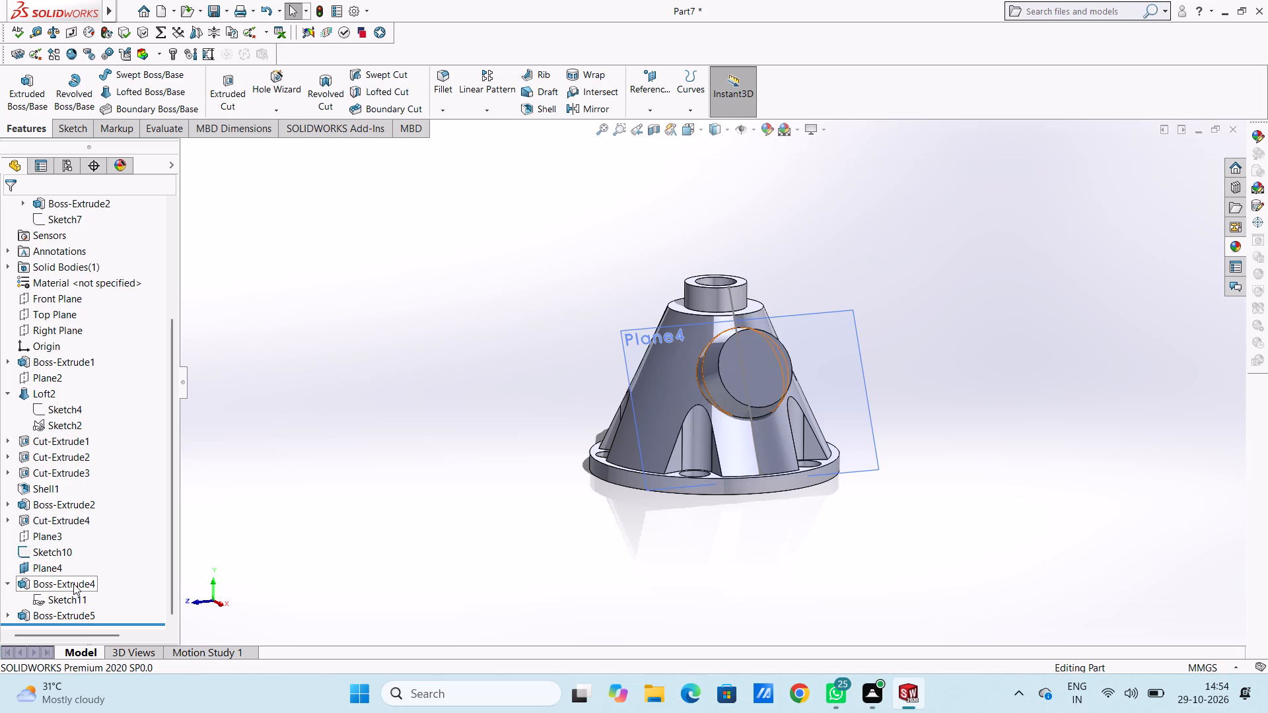
{"action": "left_click", "coordinate": [58, 535]}
{"action": "left_click", "coordinate": [360, 463]}
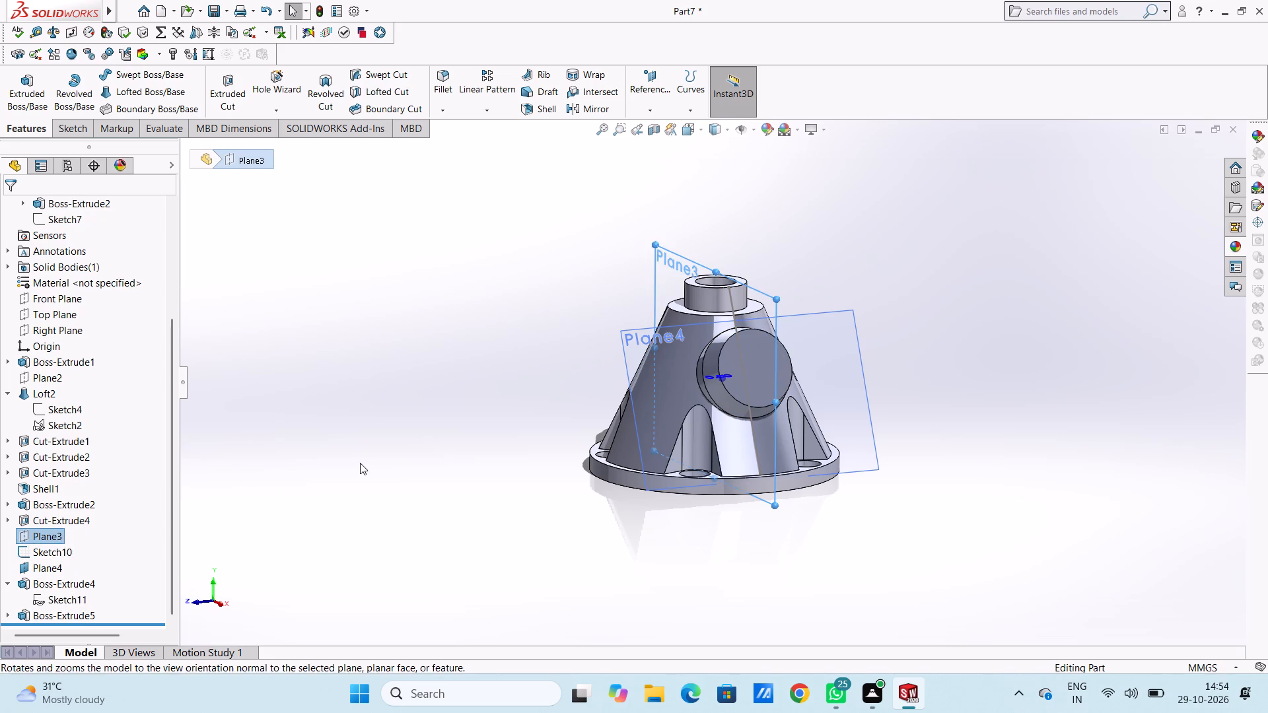
{"action": "left_click", "coordinate": [61, 564]}
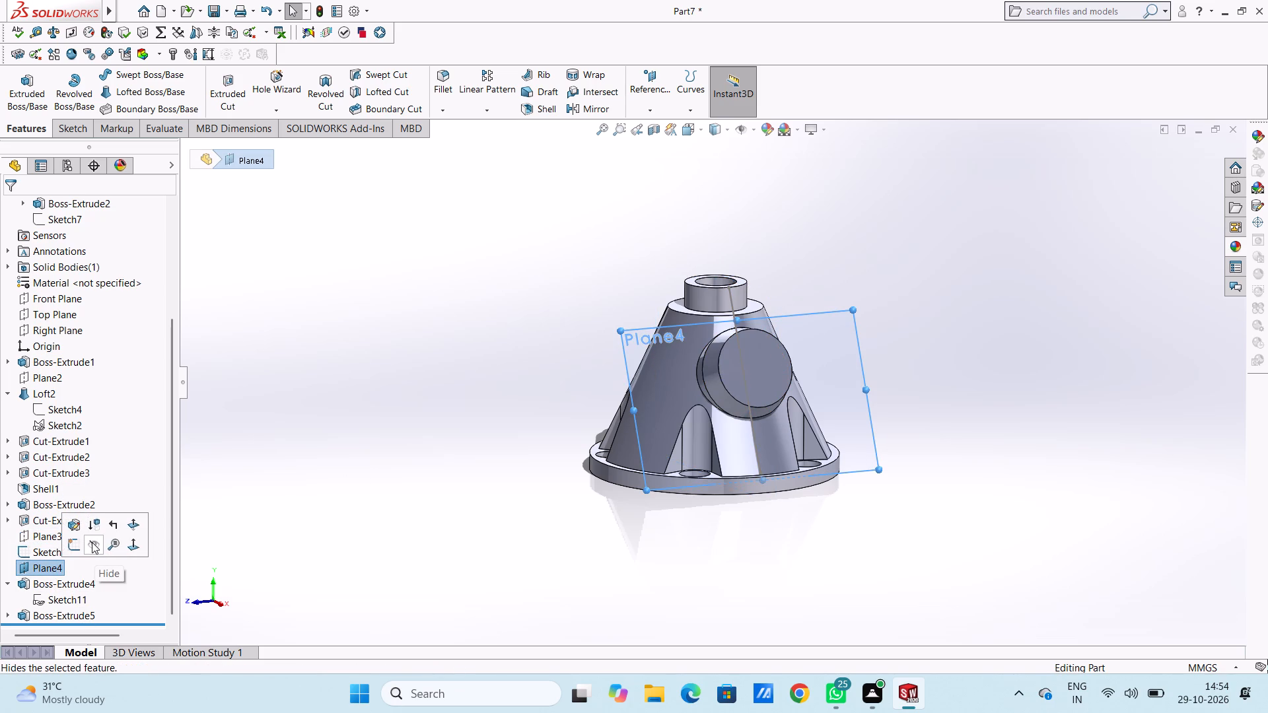
{"action": "left_click", "coordinate": [92, 542]}
{"action": "left_click", "coordinate": [363, 502]}
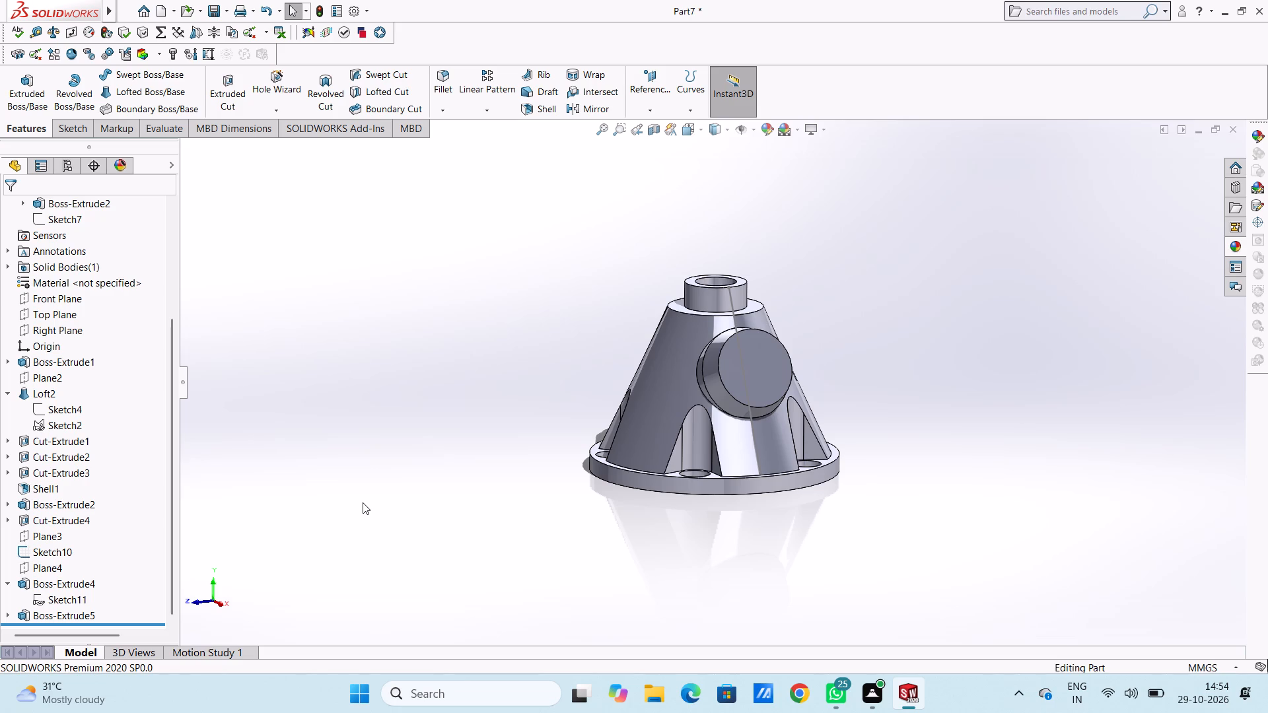
Hide Sketch10, the reference line running down the cone wall through the side boss.
{"action": "middle_click_drag", "start_coordinate": [421, 392], "coordinate": [452, 419]}
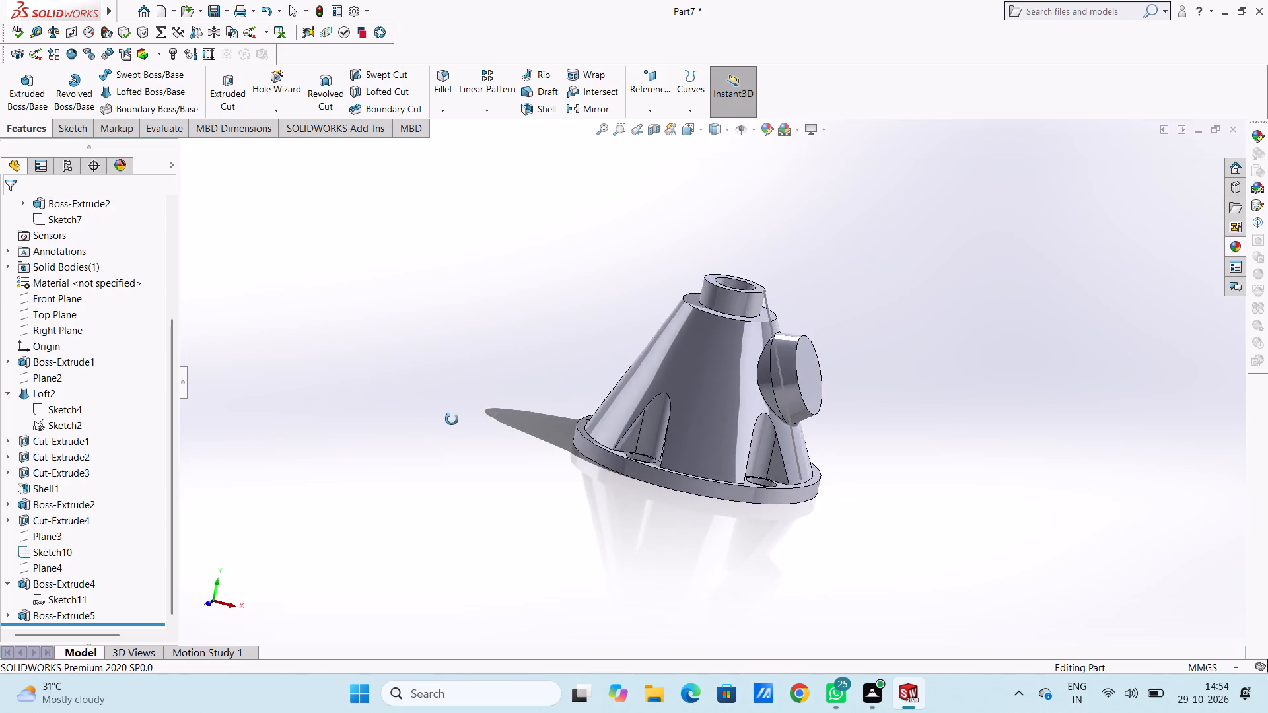
{"action": "middle_click_drag", "start_coordinate": [452, 419], "coordinate": [417, 427]}
{"action": "scroll", "coordinate": [118, 571], "scroll_direction": "down", "scroll_amount": 5}
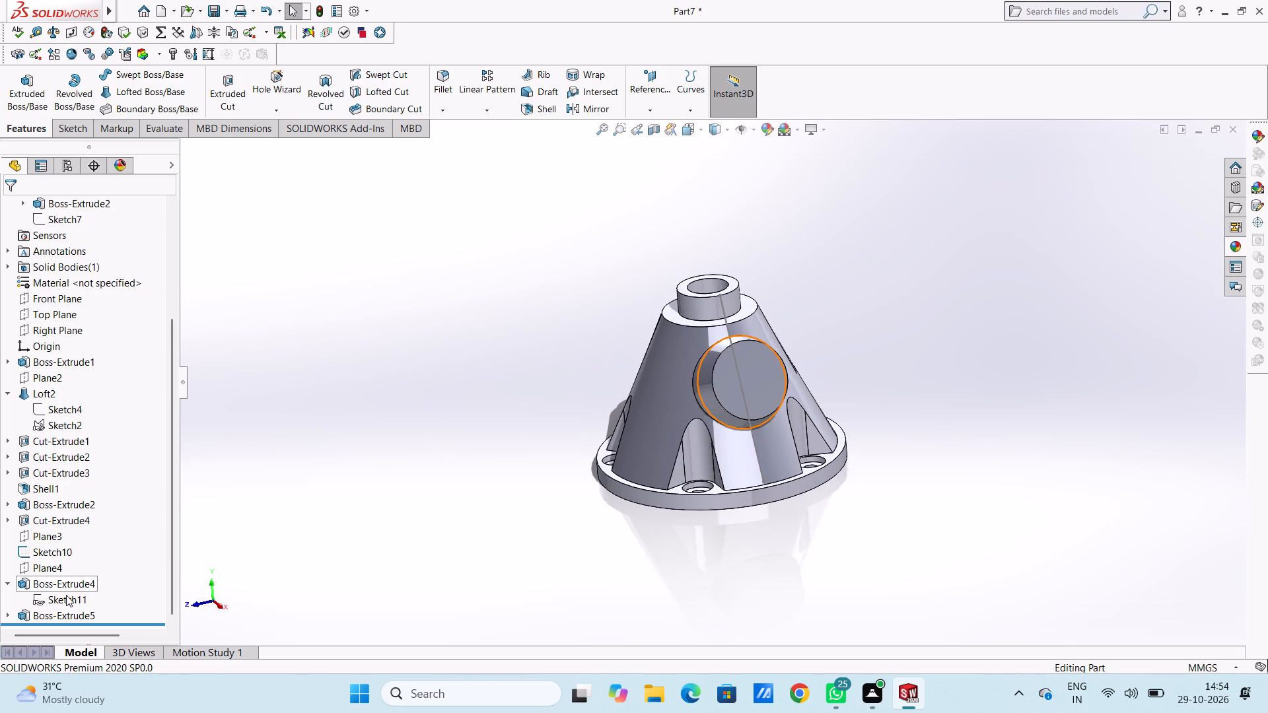
{"action": "left_click", "coordinate": [61, 553]}
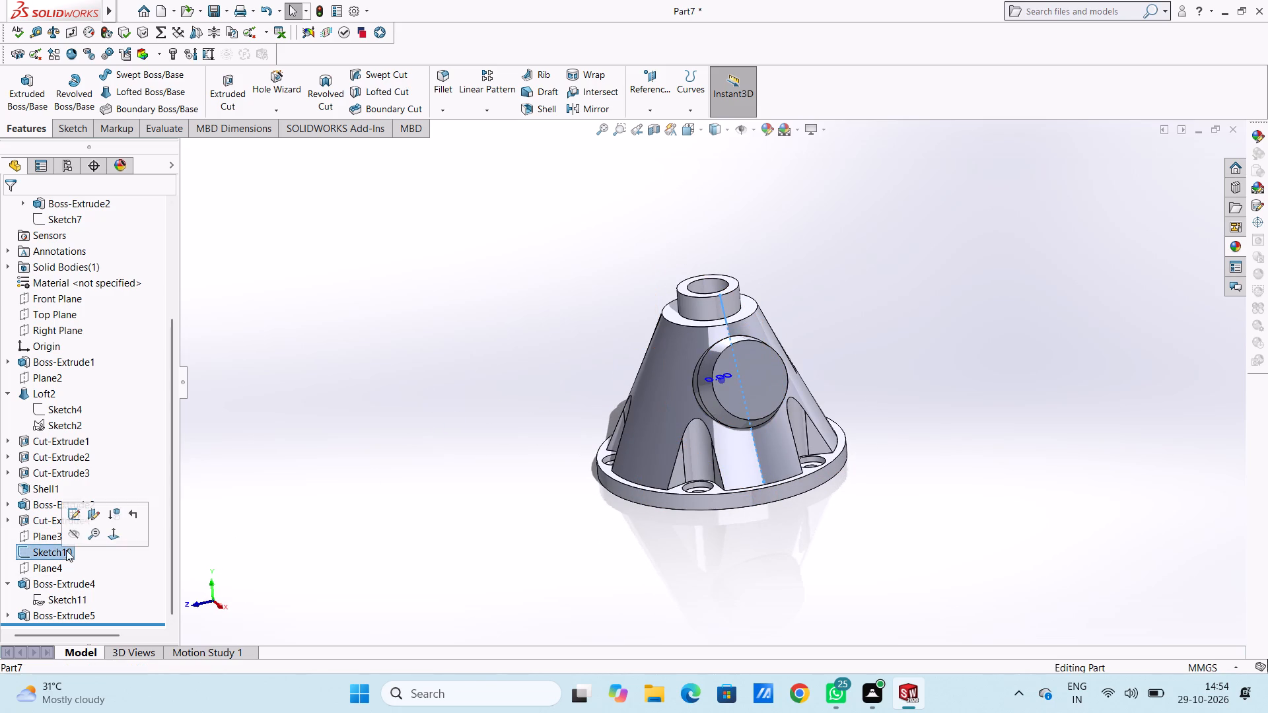
{"action": "left_click", "coordinate": [77, 537]}
{"action": "left_click", "coordinate": [306, 496]}
On the side boss's flat outer face, sketch a circle about 32 mm in diameter, centred on the face.
{"action": "middle_click_drag", "start_coordinate": [393, 438], "coordinate": [456, 445]}
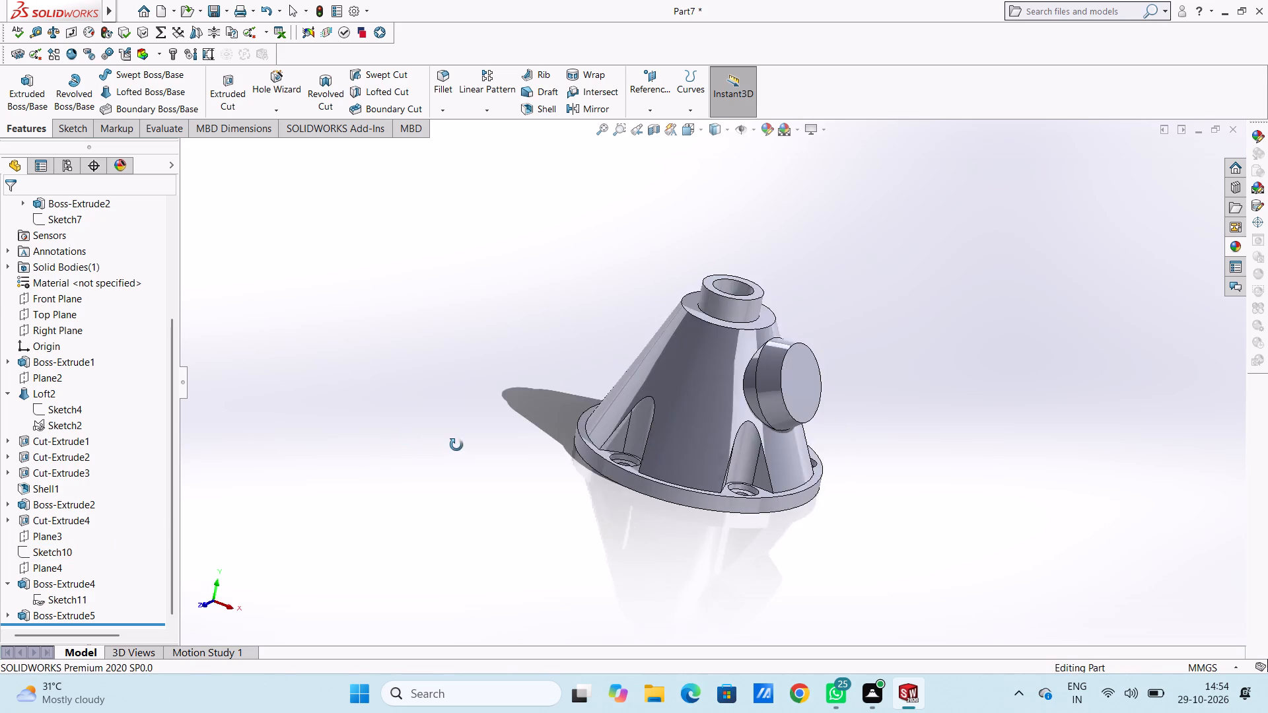
{"action": "middle_click_drag", "start_coordinate": [456, 445], "coordinate": [383, 444]}
{"action": "middle_click_drag", "start_coordinate": [391, 446], "coordinate": [470, 440]}
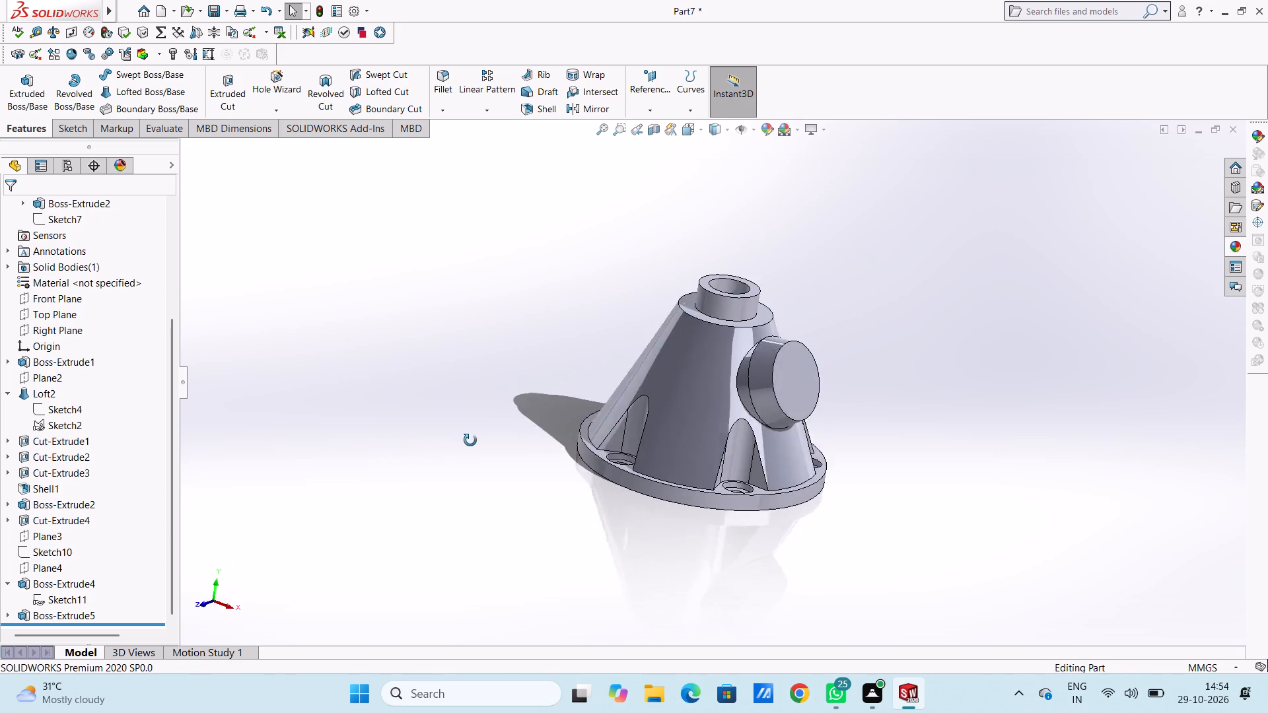
{"action": "middle_click_drag", "start_coordinate": [470, 440], "coordinate": [472, 440]}
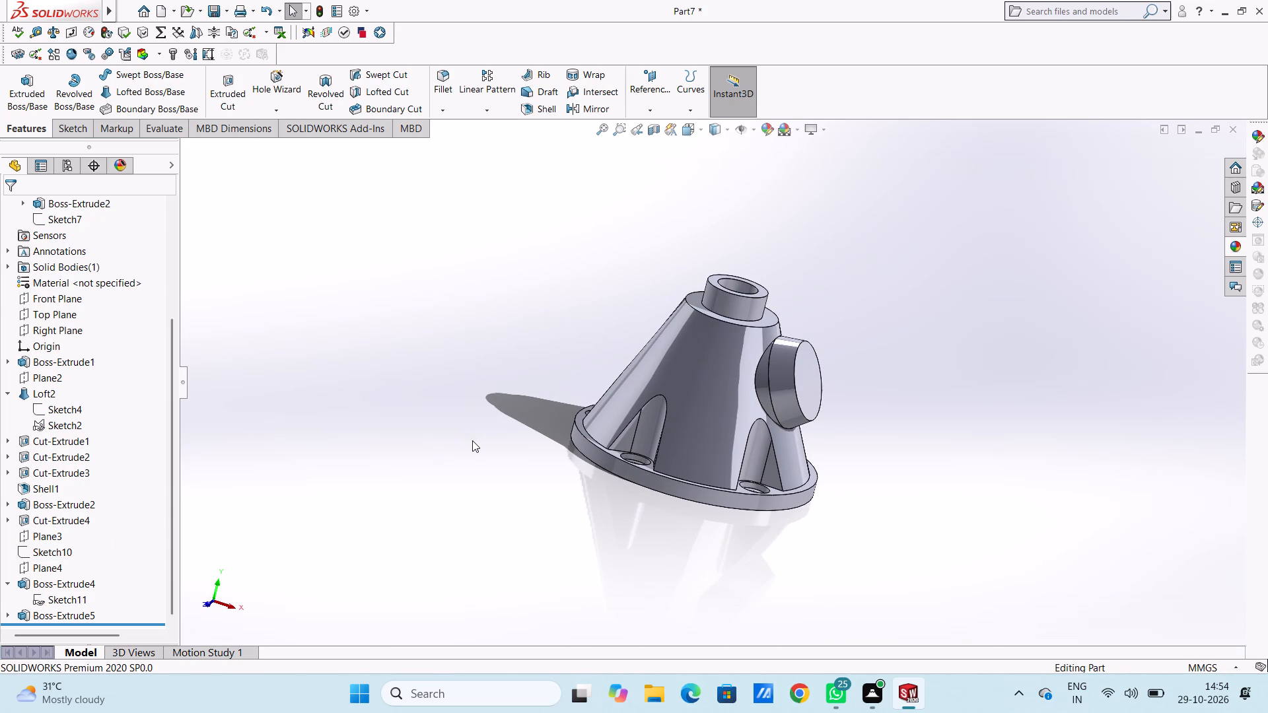
{"action": "middle_click_drag", "start_coordinate": [409, 447], "coordinate": [331, 459]}
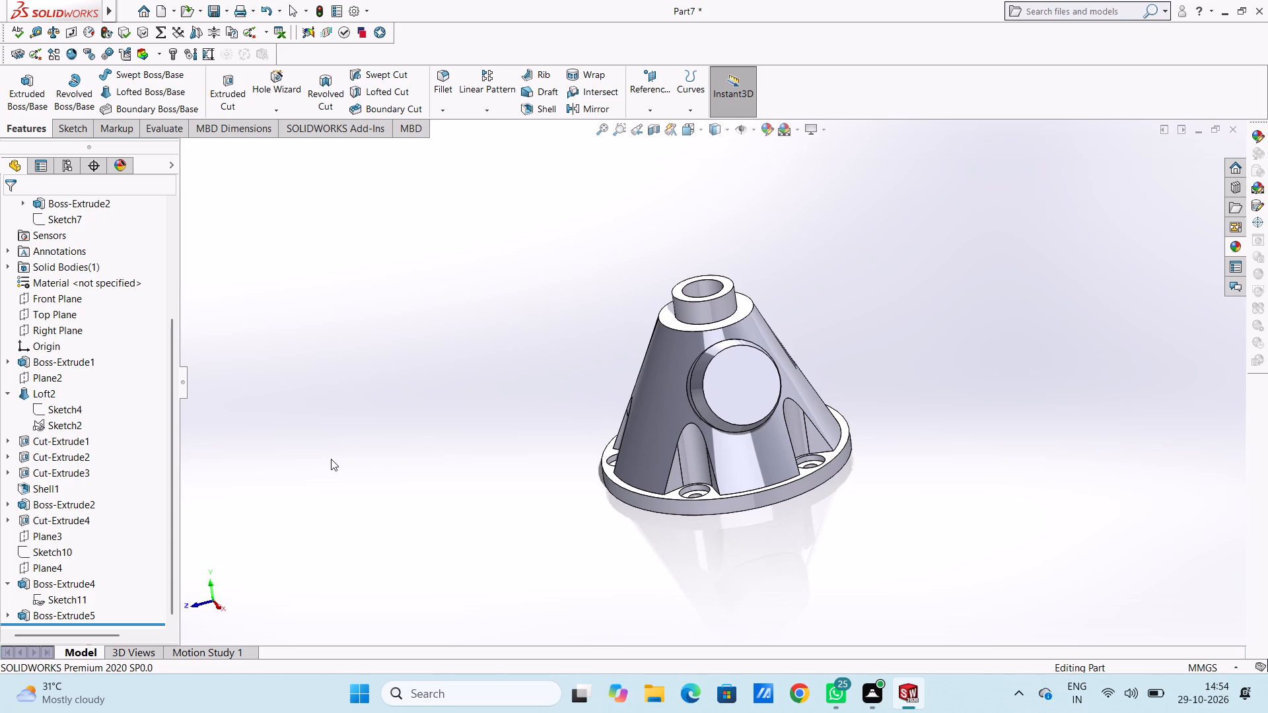
{"action": "key", "text": "ctrl+4"}
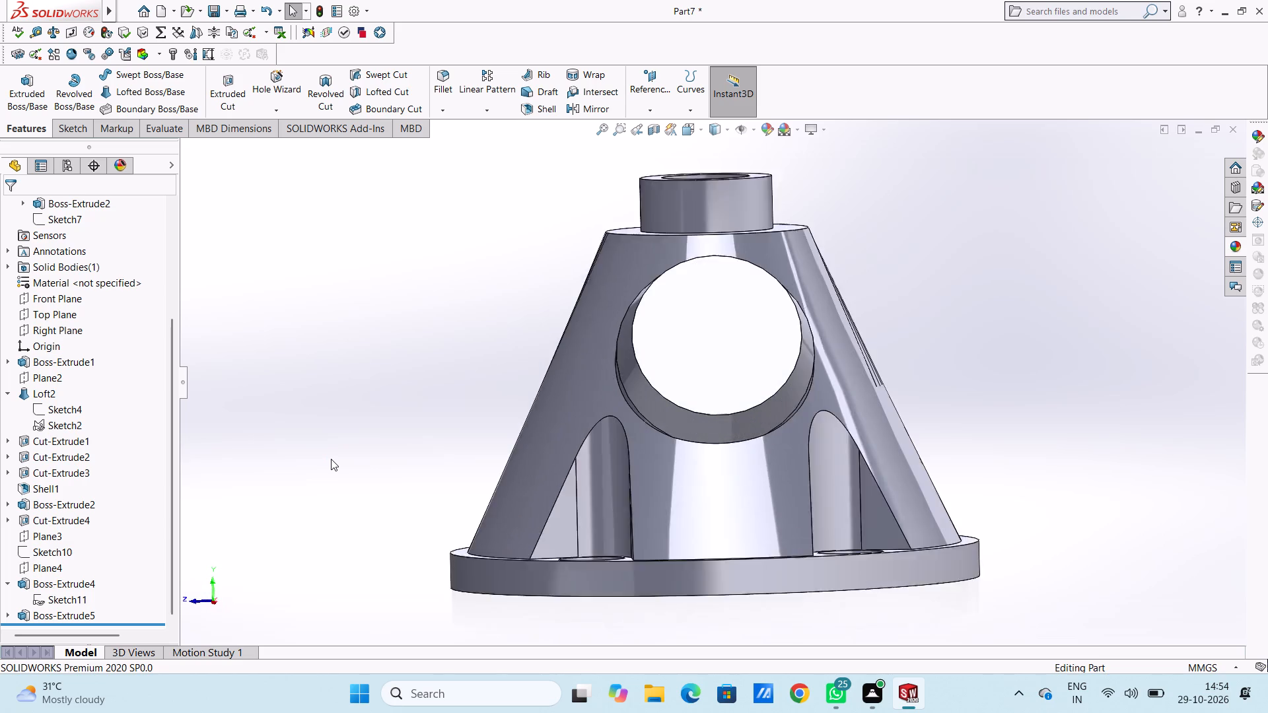
{"action": "scroll", "coordinate": [623, 314], "scroll_direction": "up", "scroll_amount": 4}
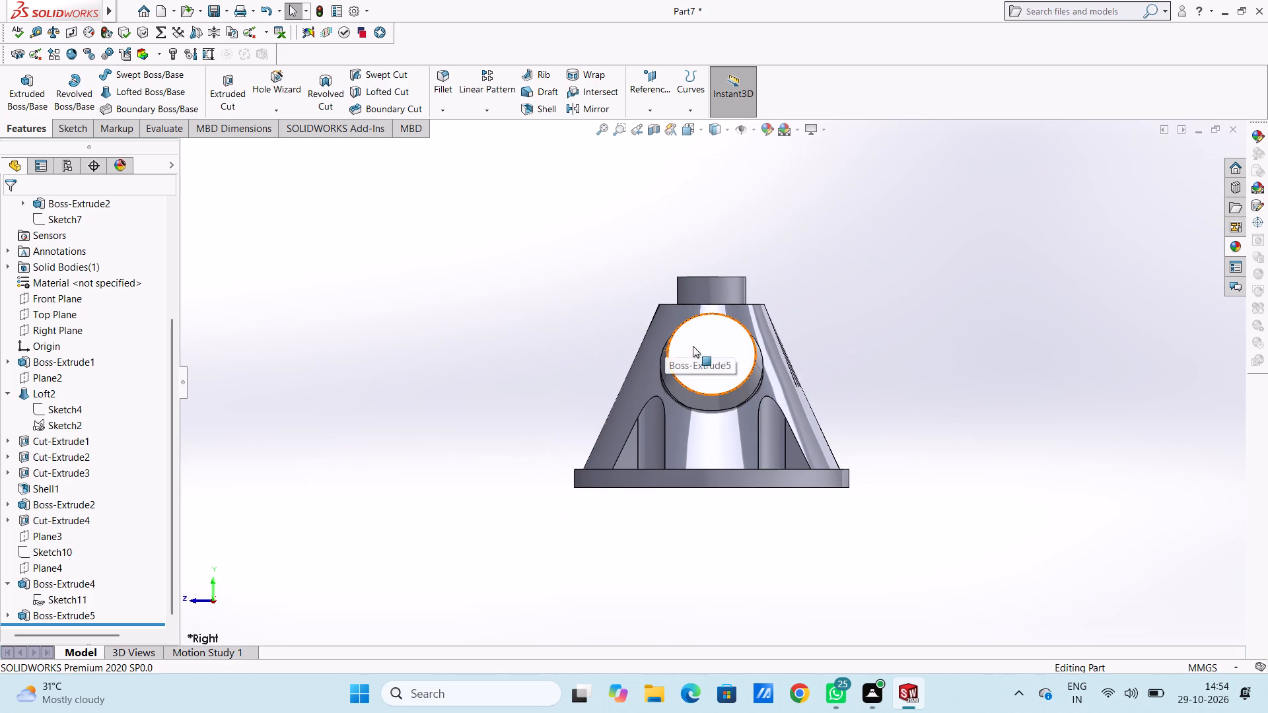
{"action": "left_click", "coordinate": [693, 346]}
{"action": "left_click", "coordinate": [753, 312]}
{"action": "left_click", "coordinate": [533, 358]}
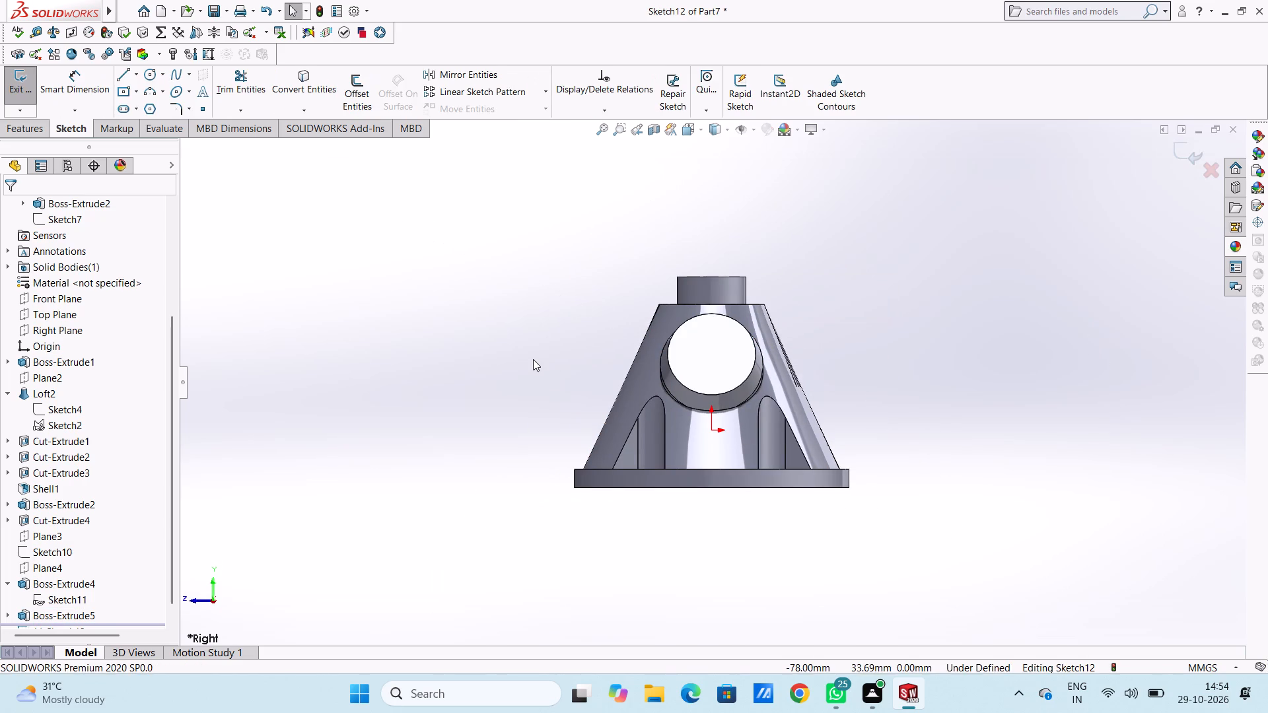
{"action": "left_click", "coordinate": [147, 73]}
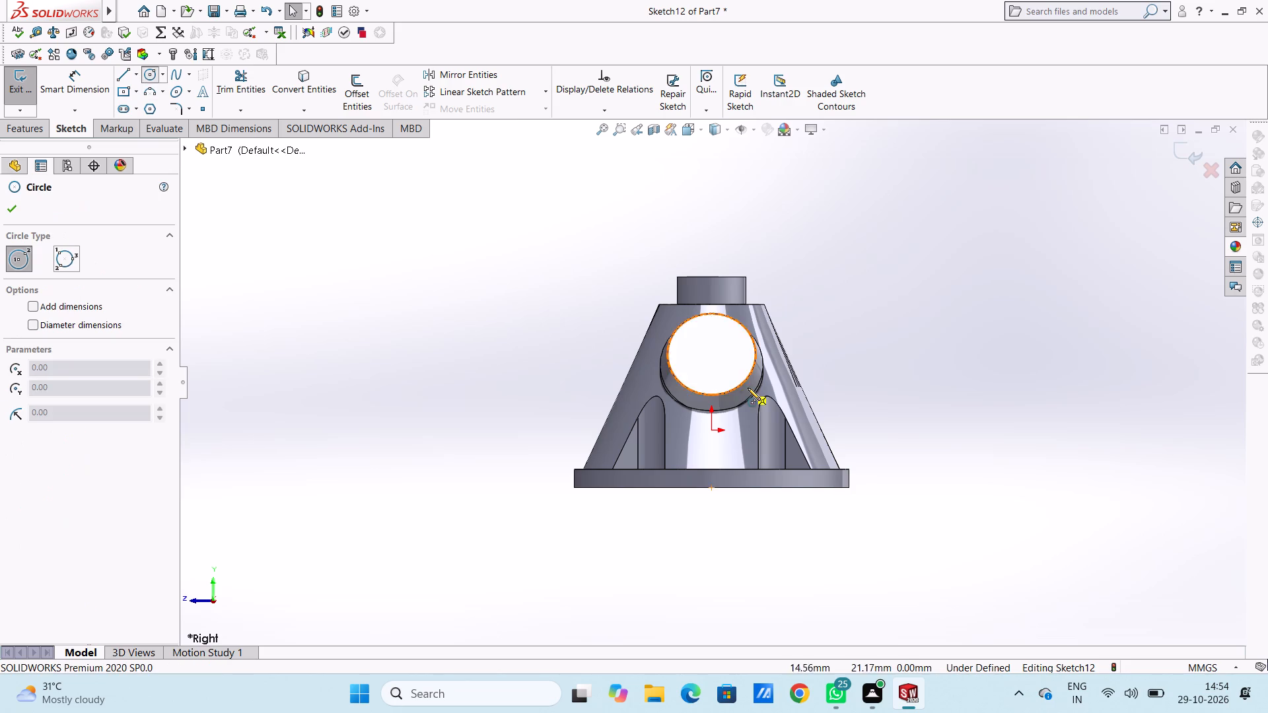
{"action": "left_click", "coordinate": [711, 351]}
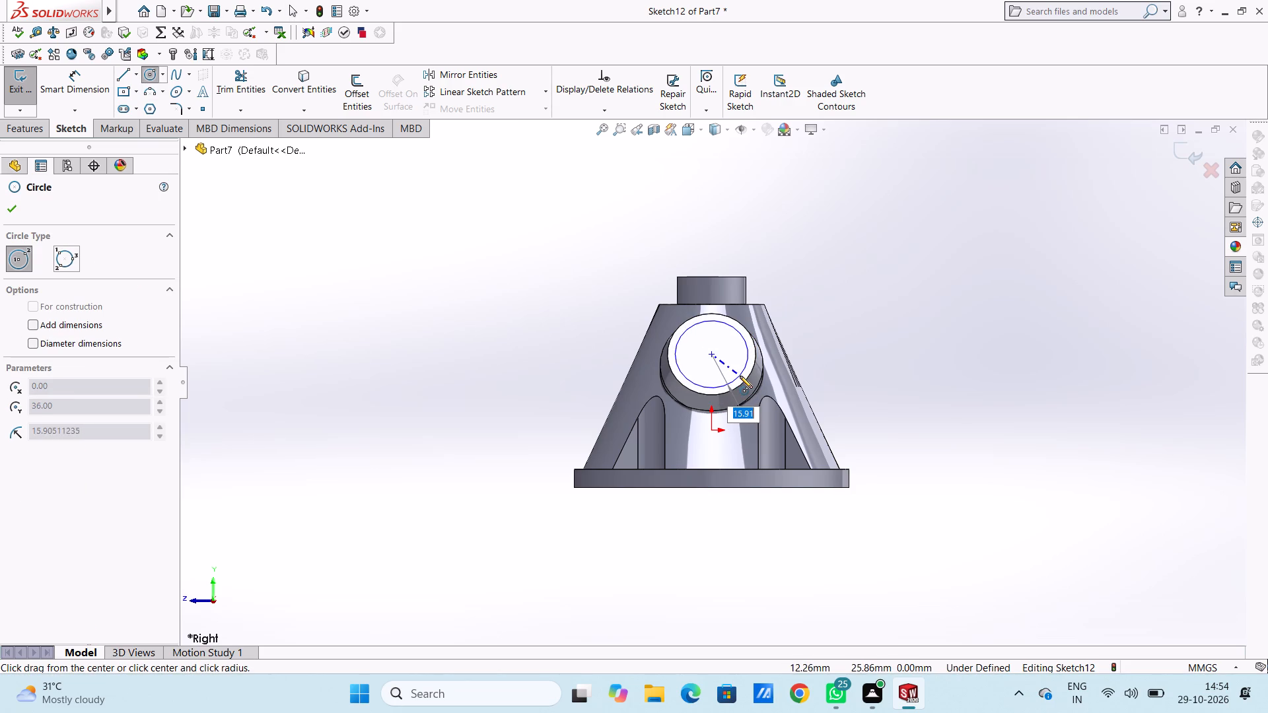
{"action": "left_click", "coordinate": [740, 376]}
{"action": "right_click", "coordinate": [484, 277]}
{"action": "left_click", "coordinate": [496, 292]}
{"action": "left_click_drag", "start_coordinate": [474, 290], "coordinate": [468, 286]}
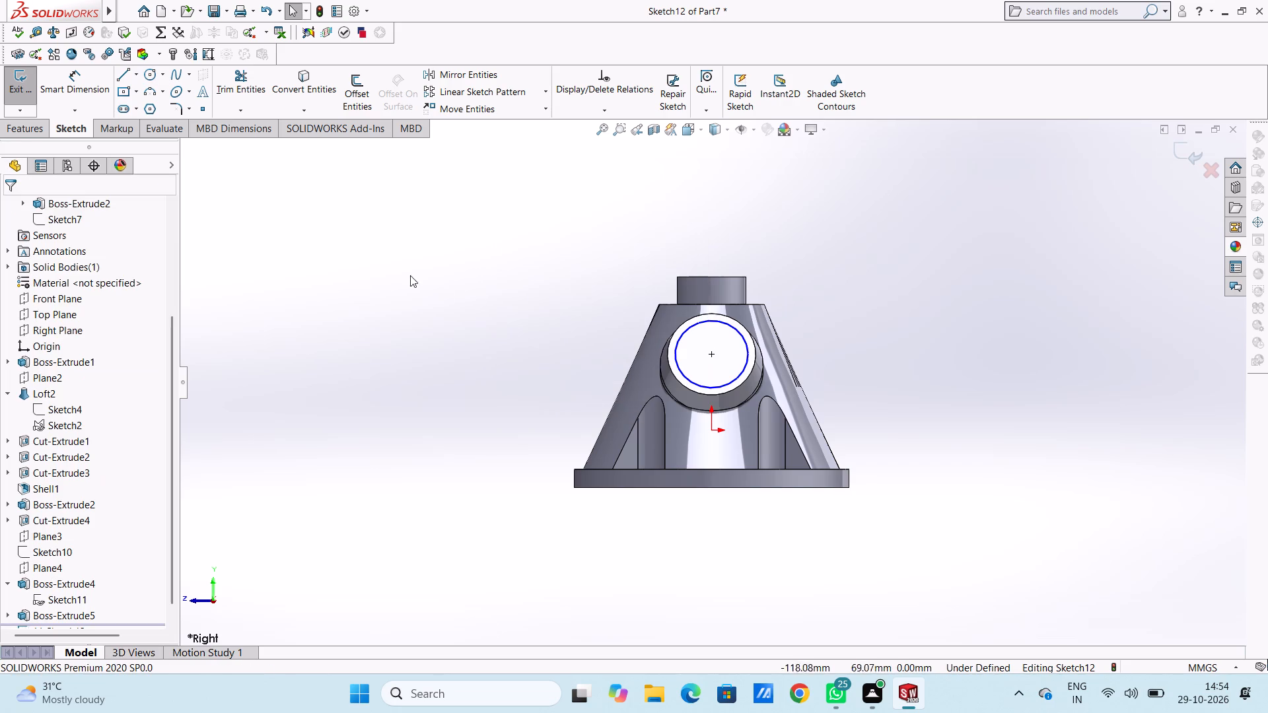
Dimension the new circle on the side boss's outer face to a 30 mm diameter.
{"action": "left_click", "coordinate": [55, 83]}
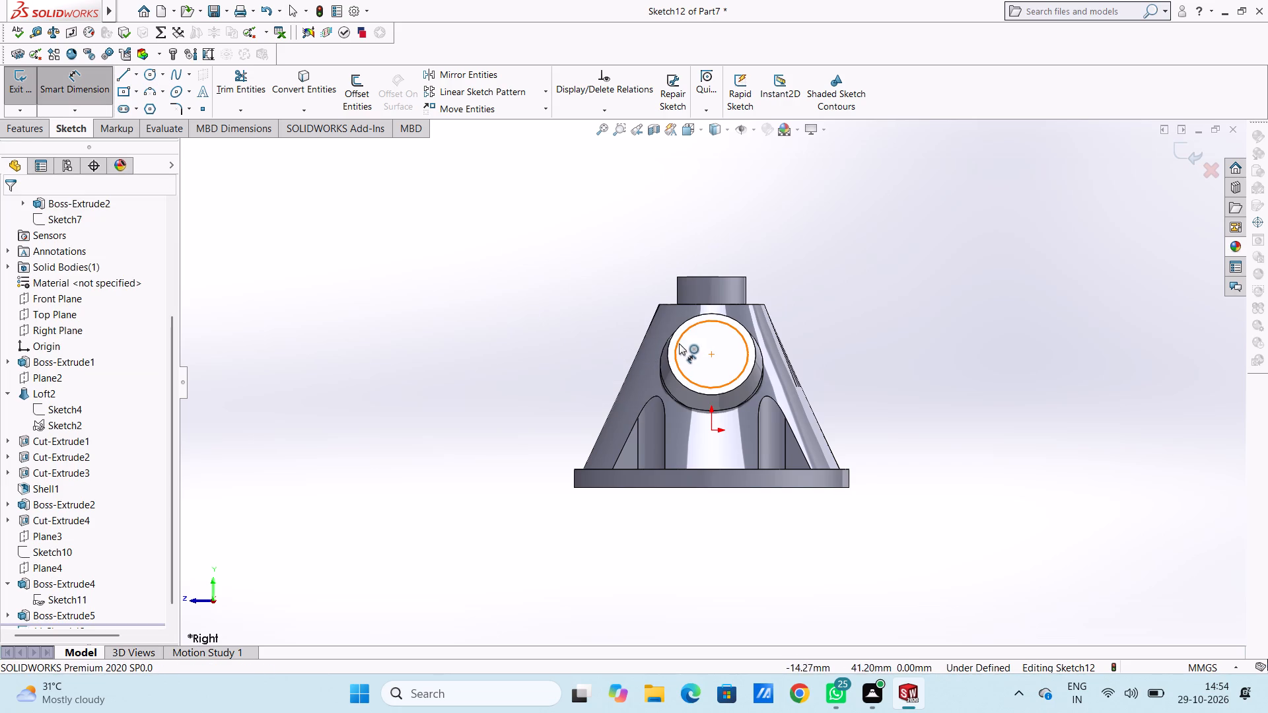
{"action": "left_click", "coordinate": [678, 343]}
{"action": "left_click", "coordinate": [462, 215]}
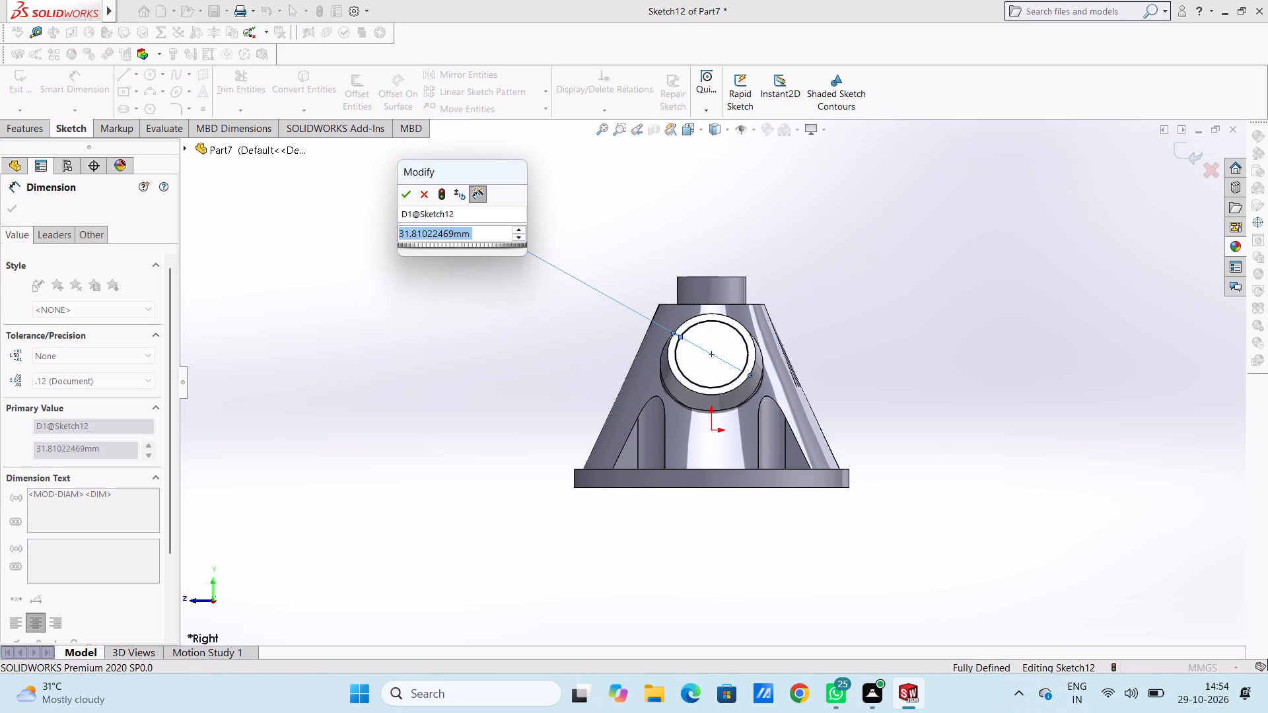
{"action": "type", "text": "30"}
{"action": "key", "text": "Return"}
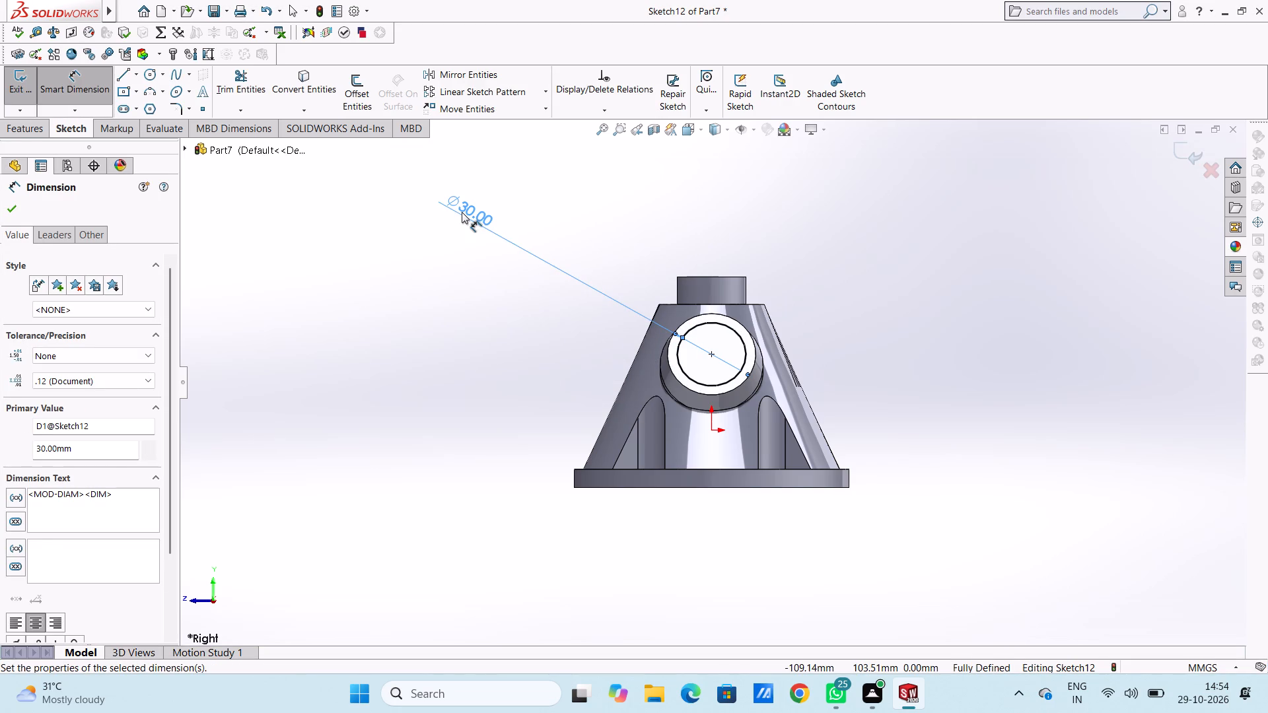
{"action": "left_click", "coordinate": [417, 277]}
{"action": "middle_click_drag", "start_coordinate": [422, 292], "coordinate": [454, 369]}
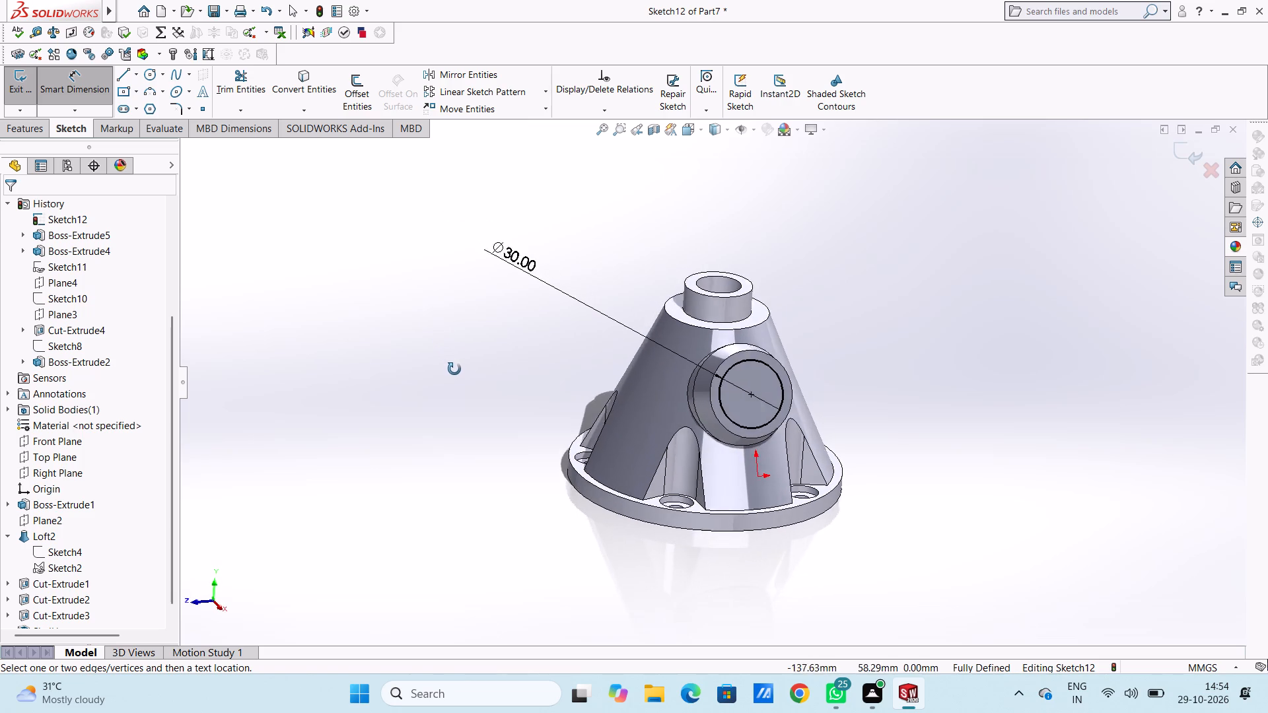
Undo the outer-face circle sketch and both side boss extrusions, returning to the boss's 45 mm circle sketch.
{"action": "middle_click_drag", "start_coordinate": [454, 369], "coordinate": [456, 371]}
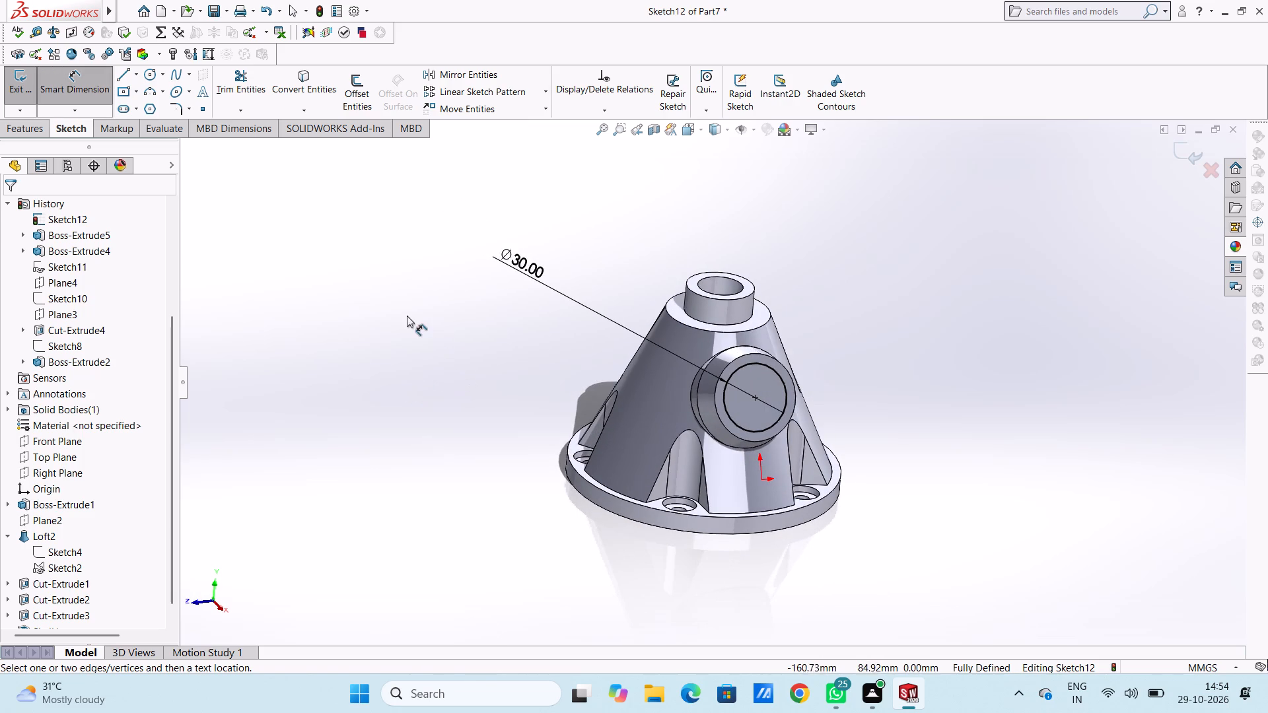
{"action": "left_click", "coordinate": [92, 90]}
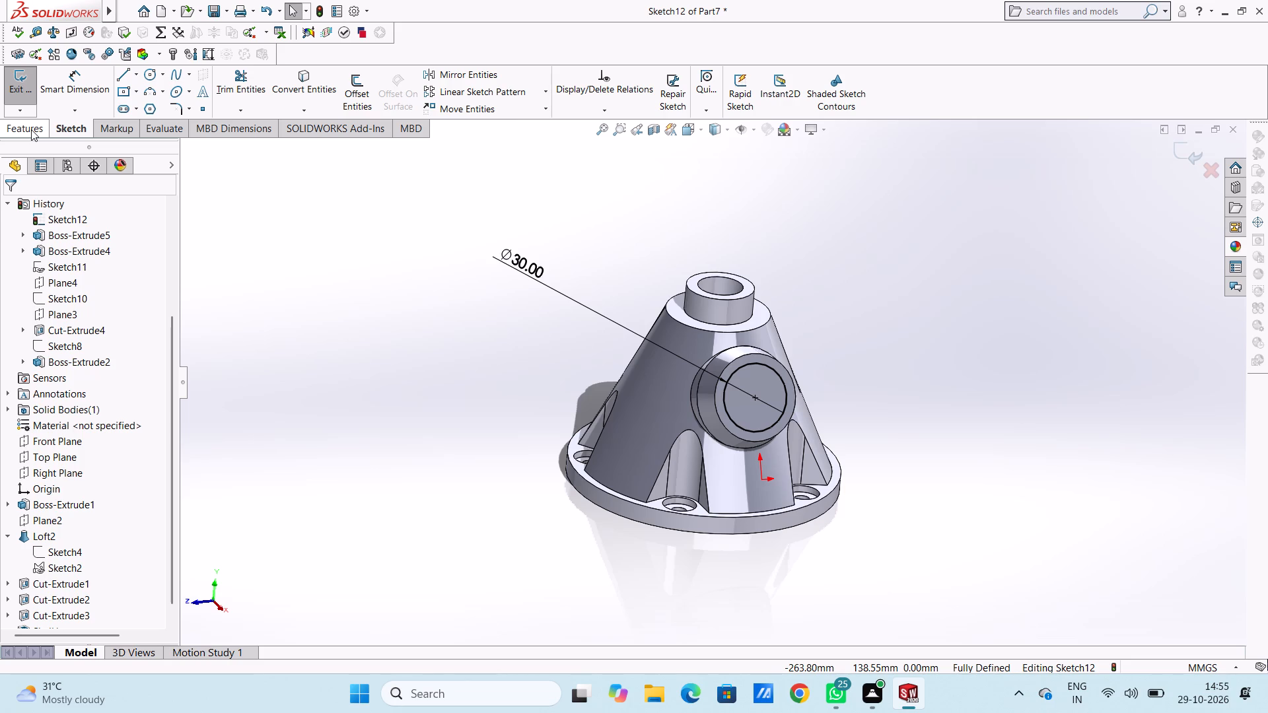
{"action": "key", "text": "Escape"}
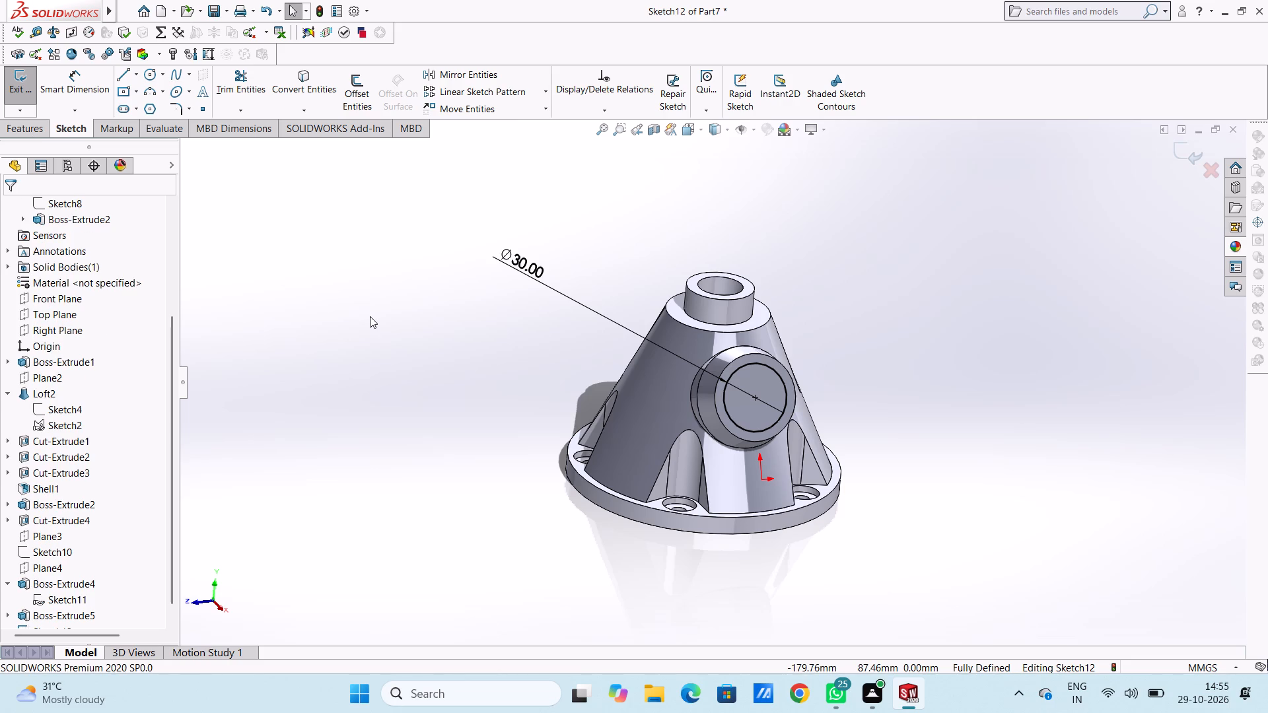
{"action": "key", "text": "ctrl+z"}
{"action": "key", "text": "ctrl+z"}
{"action": "key", "text": "ctrl+z"}
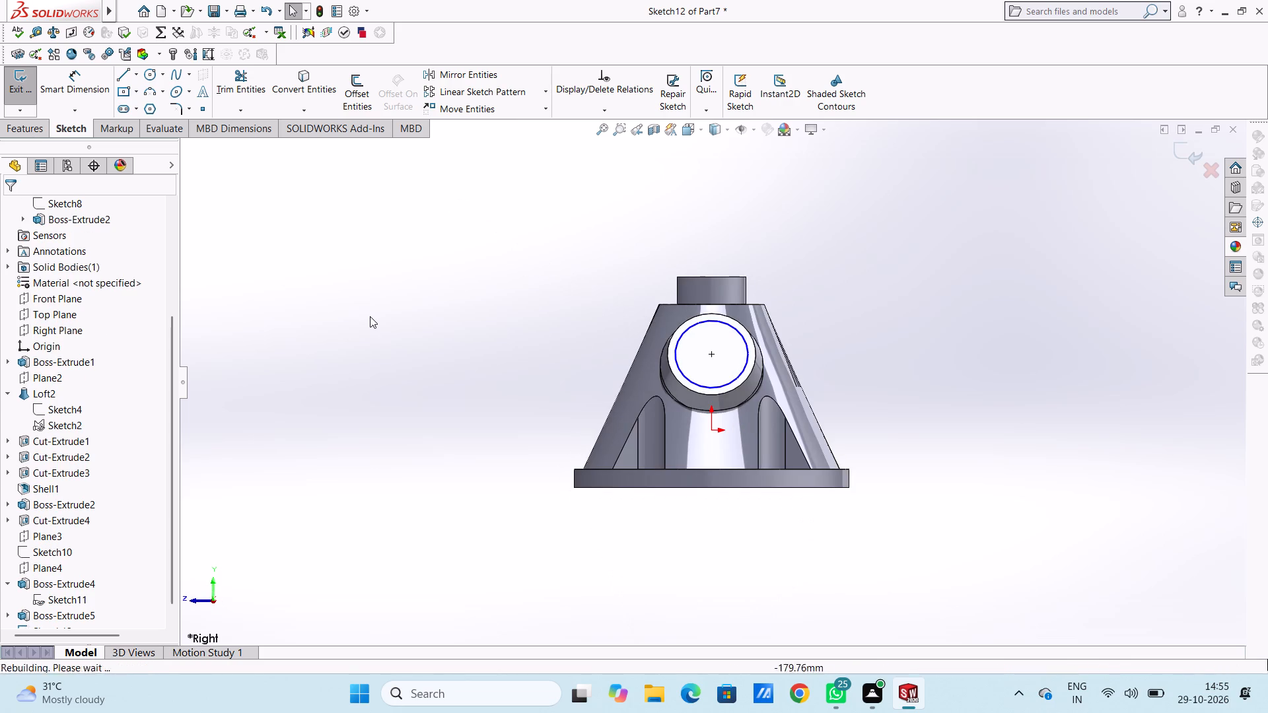
{"action": "key", "text": "ctrl+z"}
{"action": "key", "text": "ctrl+z"}
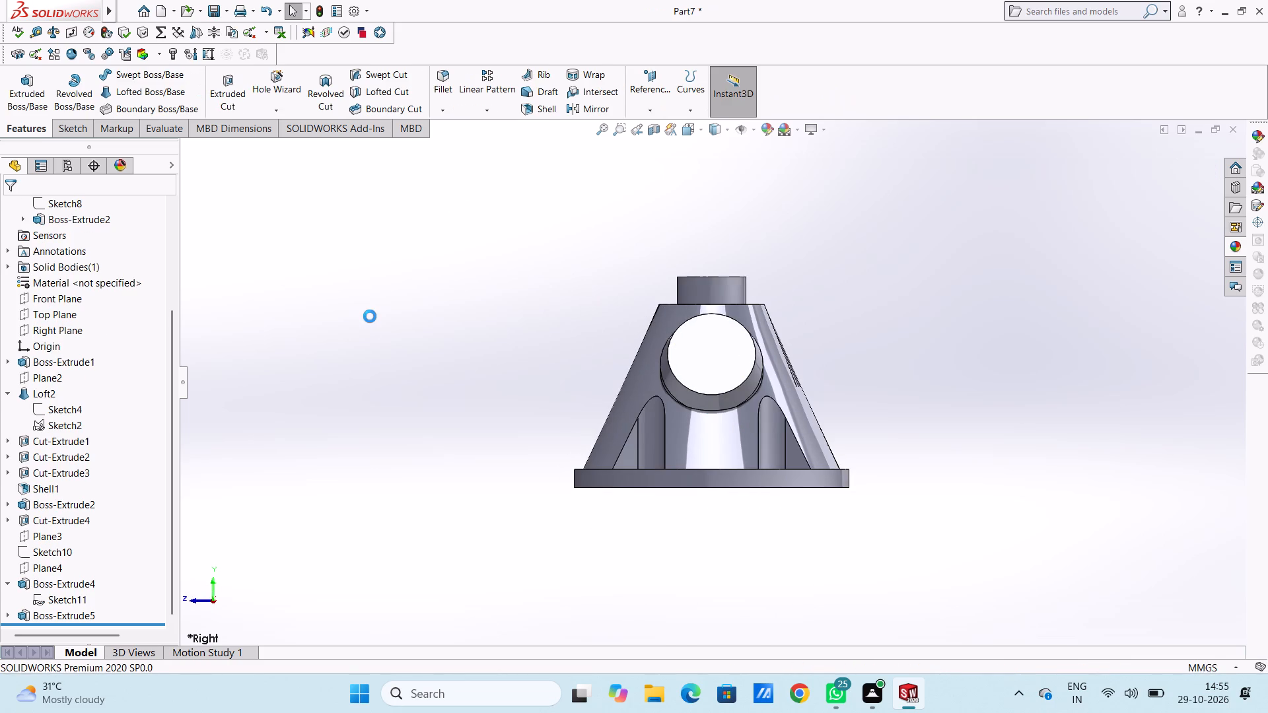
{"action": "key", "text": "ctrl+z"}
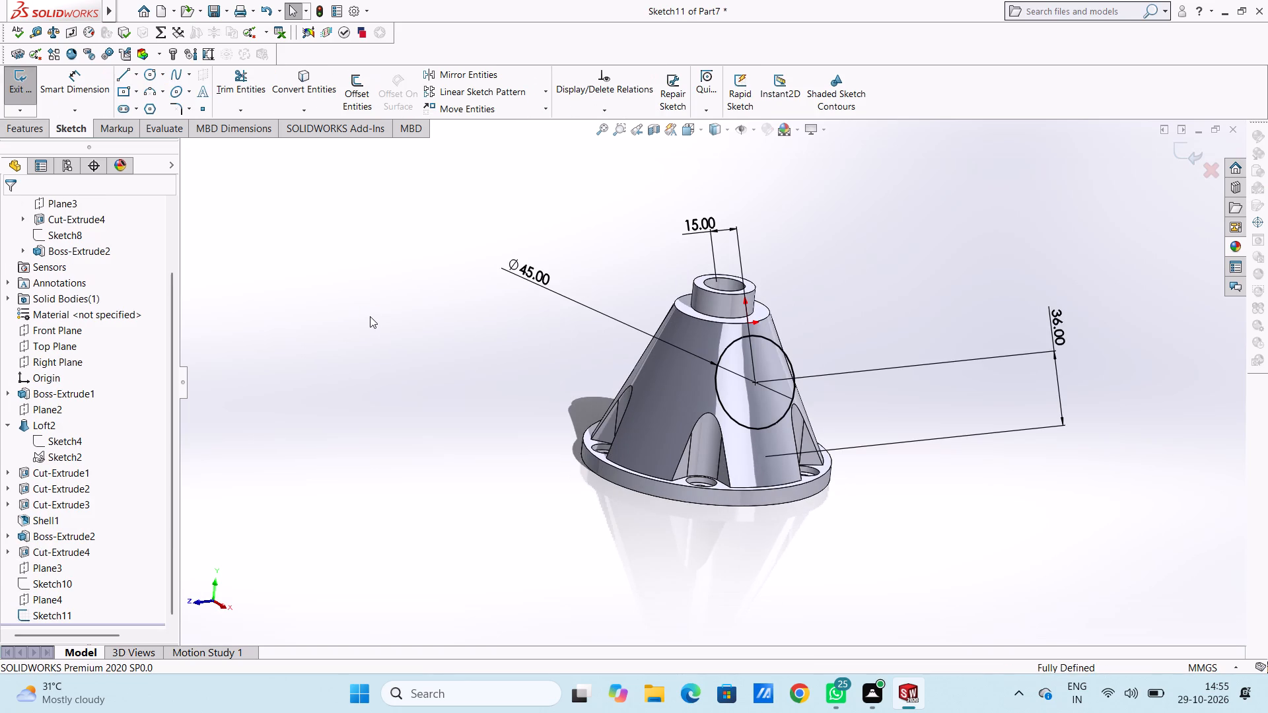
Set the diameter of the side boss's circle in Sketch11 to 30 mm.
{"action": "double_click", "coordinate": [535, 283]}
{"action": "type", "text": "30"}
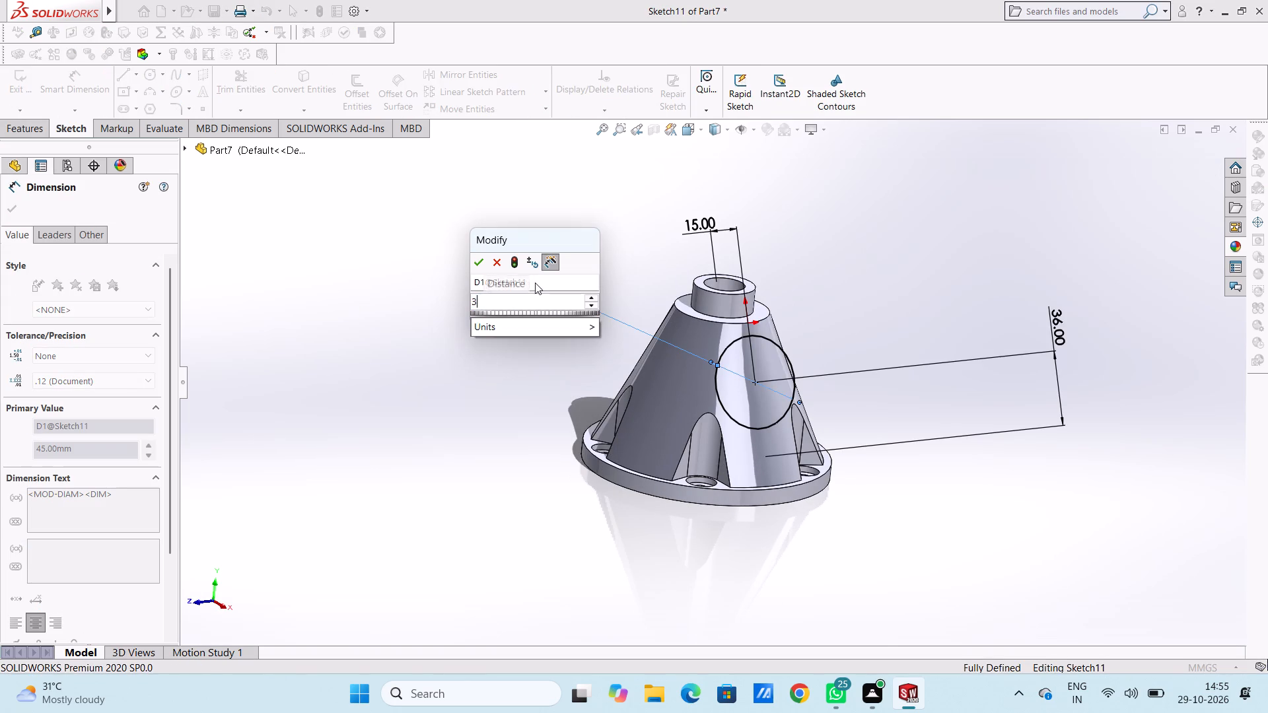
{"action": "key", "text": "Return"}
{"action": "left_click", "coordinate": [386, 382]}
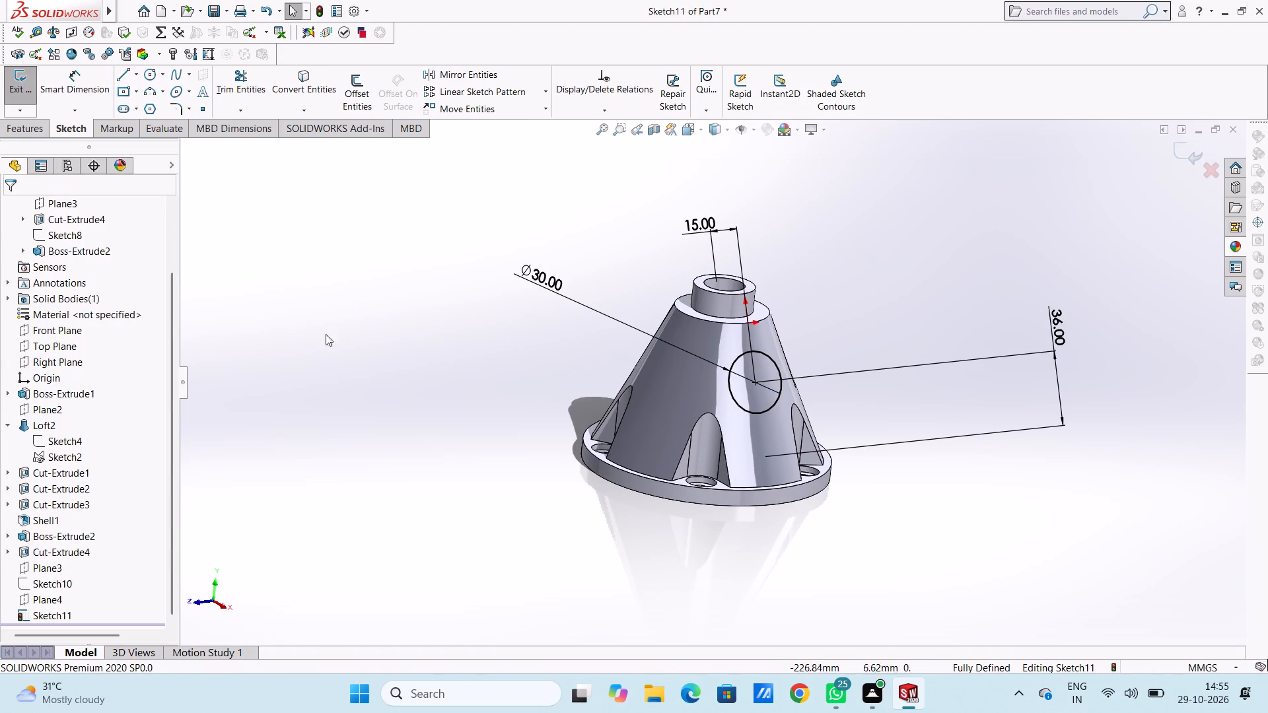
Extrude the 30 mm circle from its sketch plane up to the cone body, merging the result.
{"action": "left_click", "coordinate": [32, 131]}
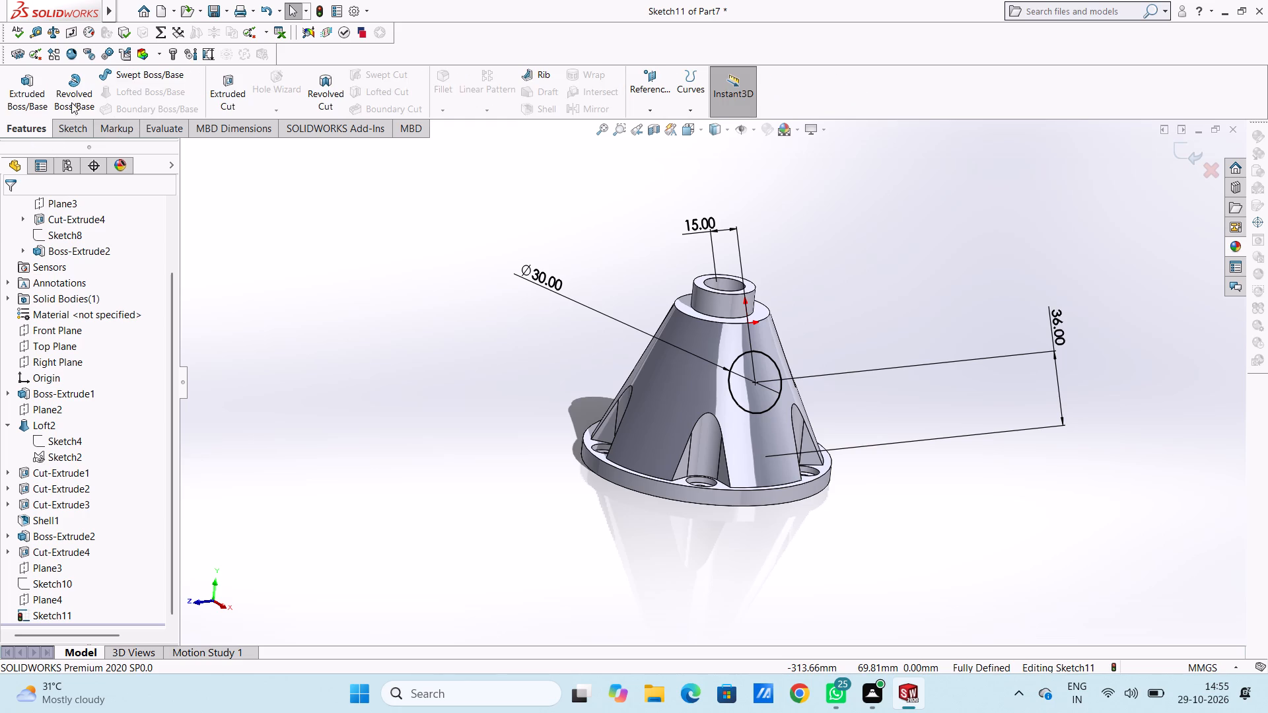
{"action": "left_click", "coordinate": [32, 89]}
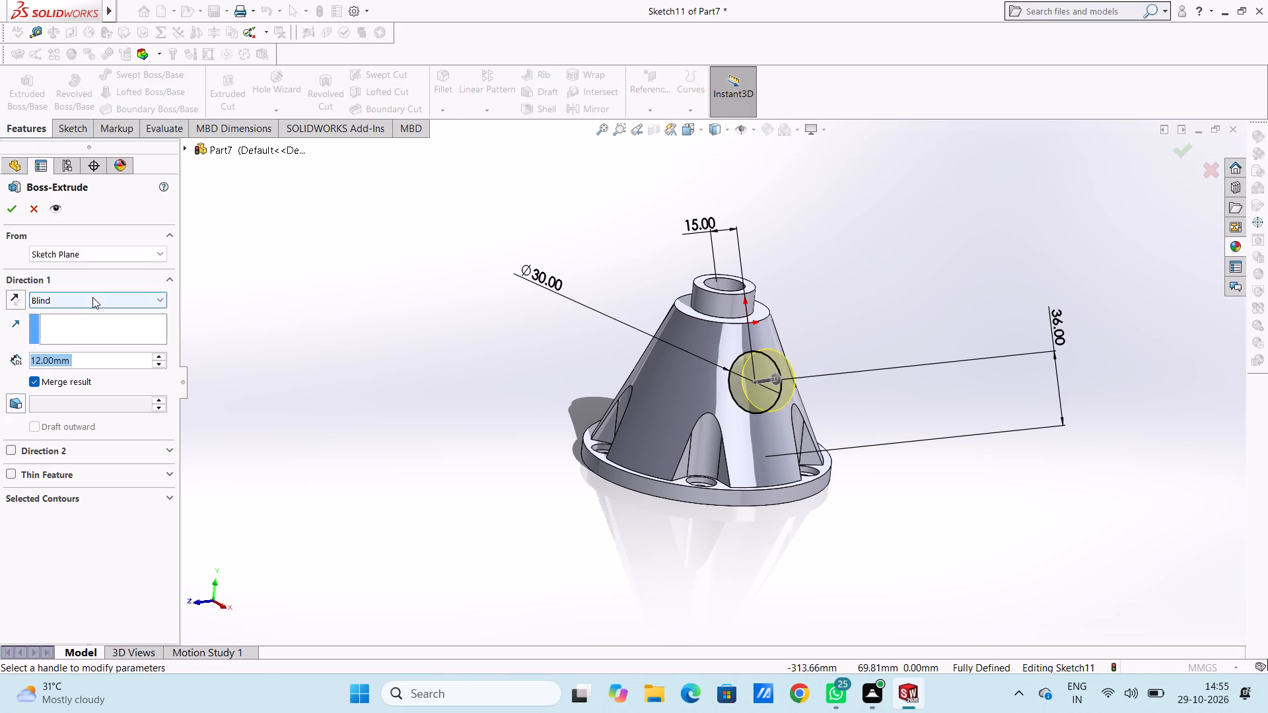
{"action": "left_click", "coordinate": [92, 297]}
{"action": "left_click", "coordinate": [86, 371]}
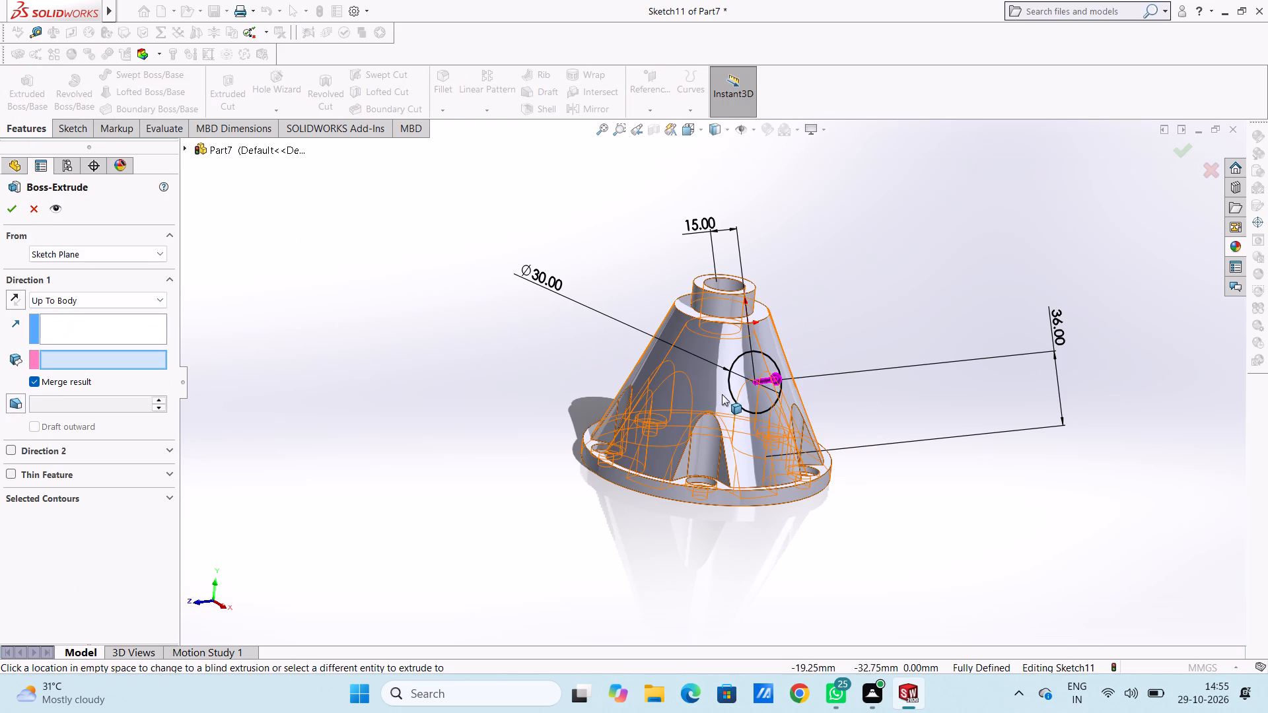
{"action": "left_click", "coordinate": [712, 375]}
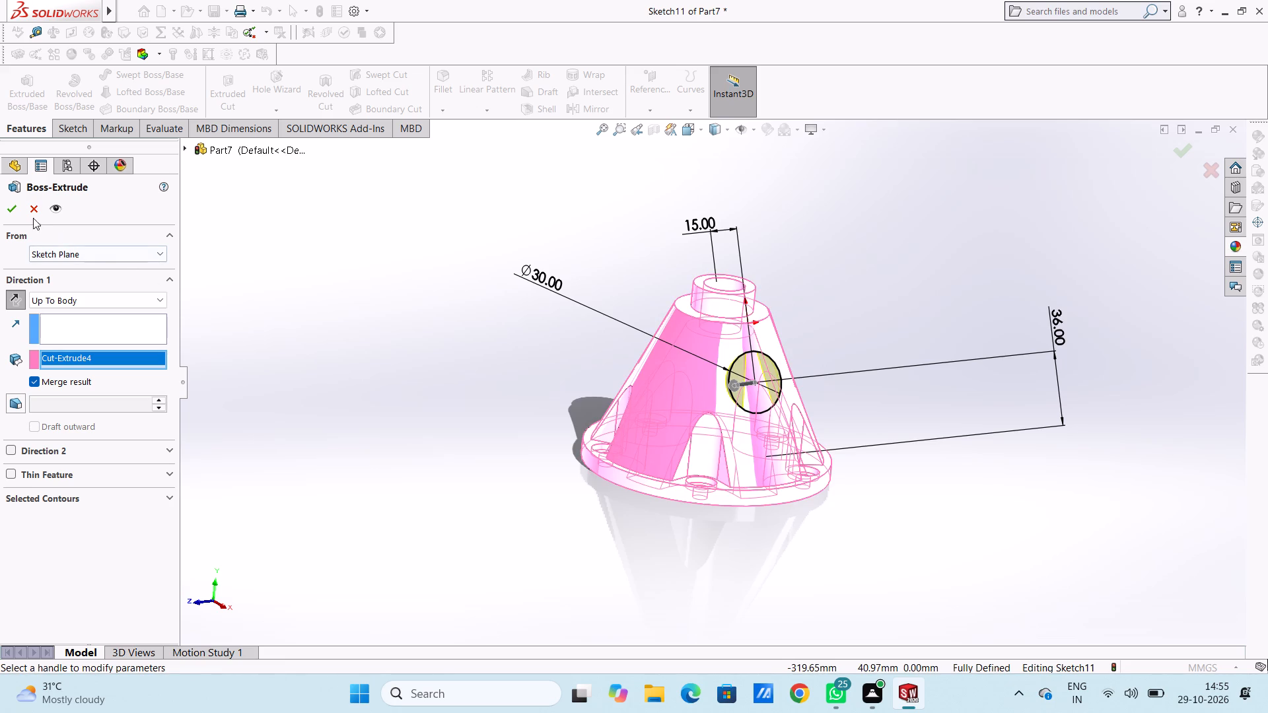
{"action": "left_click", "coordinate": [14, 208]}
{"action": "left_click", "coordinate": [351, 342]}
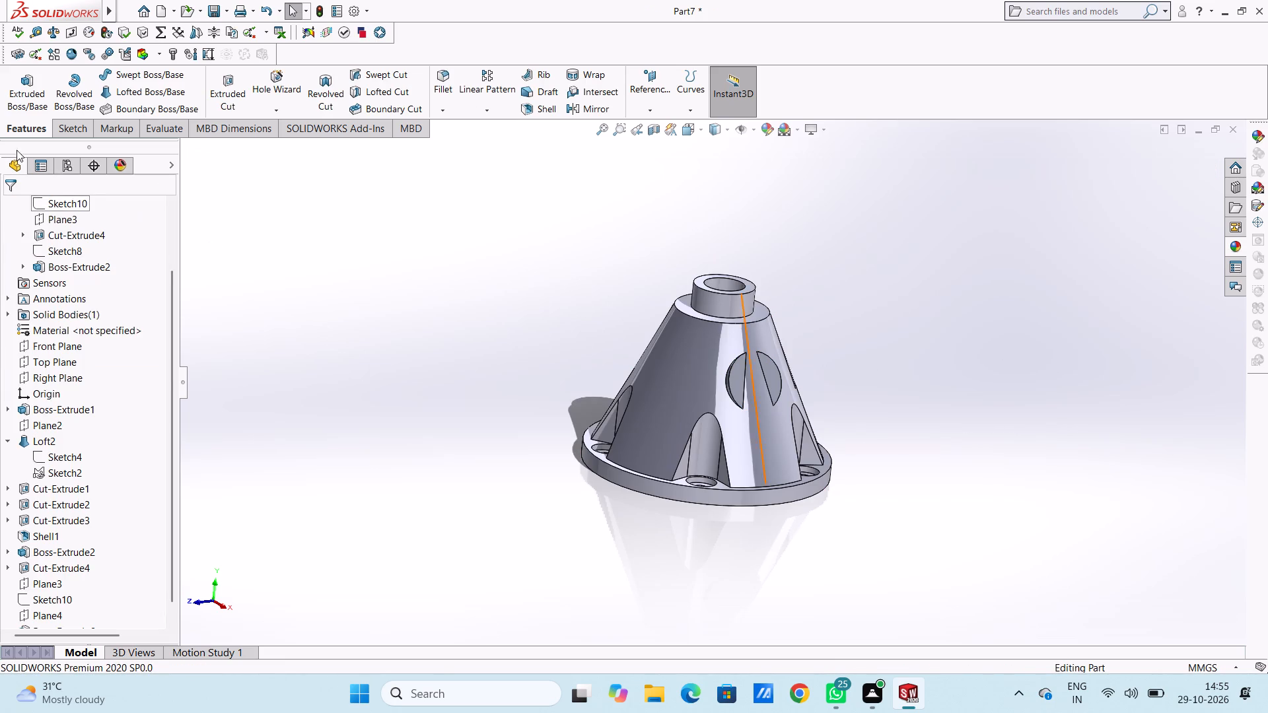
Extrude the same Sketch11 circle outward as a blind 12 mm boss, merged with the body.
{"action": "left_click", "coordinate": [26, 88]}
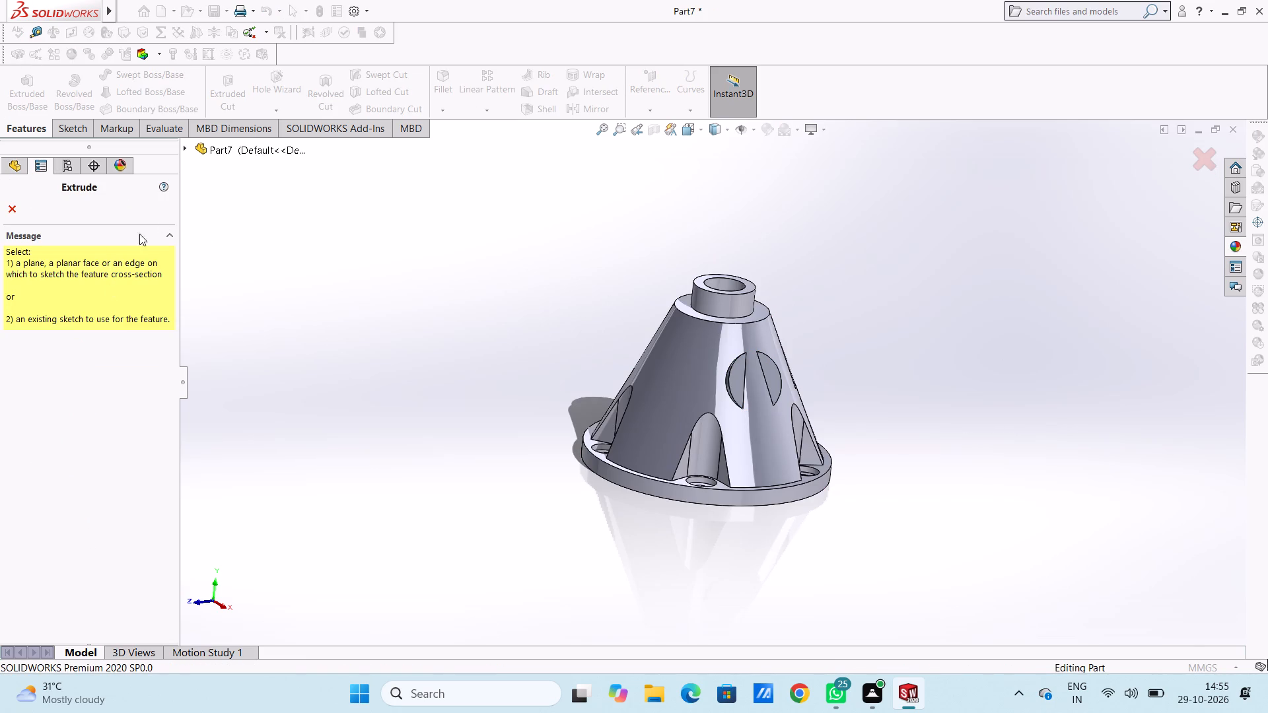
{"action": "left_click", "coordinate": [183, 147]}
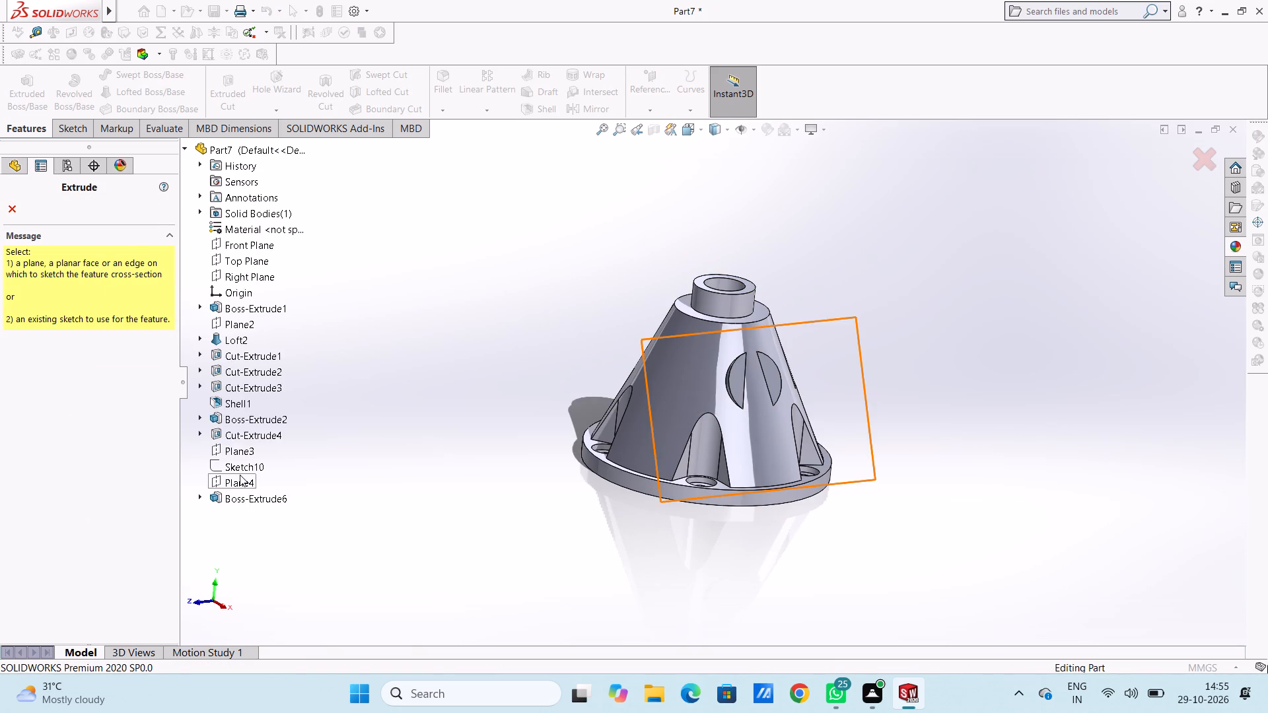
{"action": "left_click", "coordinate": [201, 496]}
{"action": "left_click", "coordinate": [236, 517]}
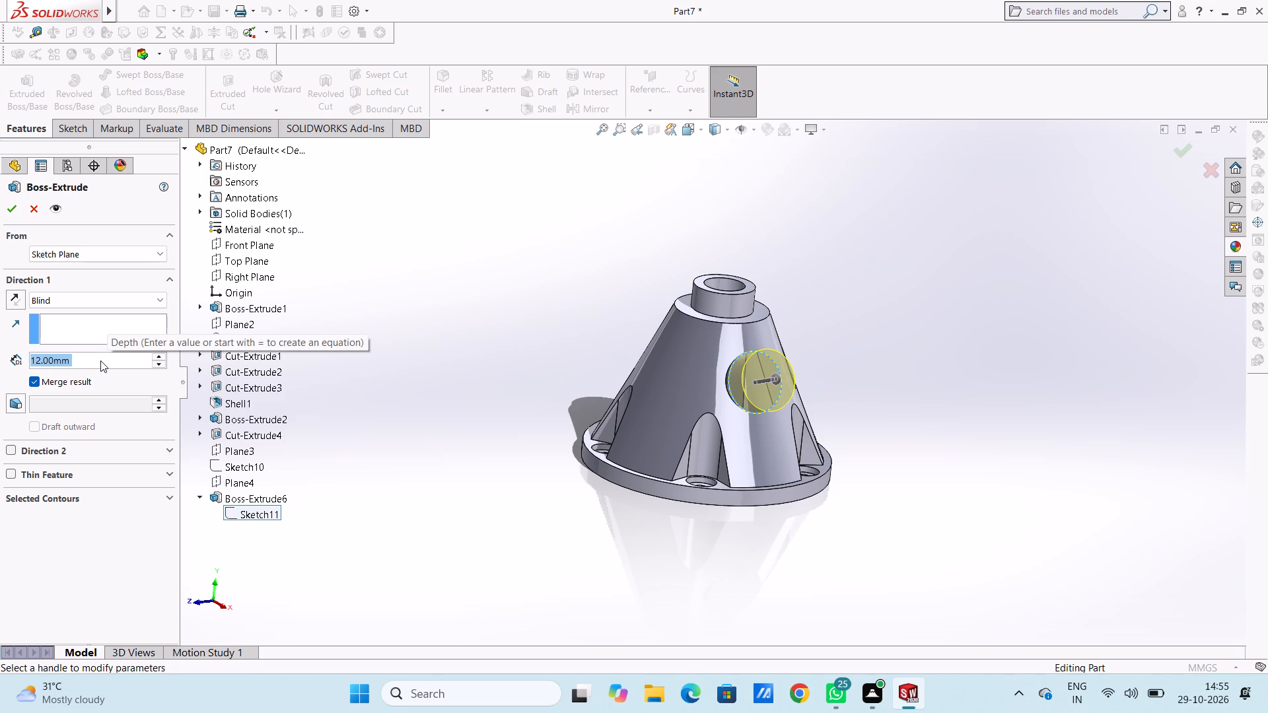
{"action": "left_click", "coordinate": [12, 209]}
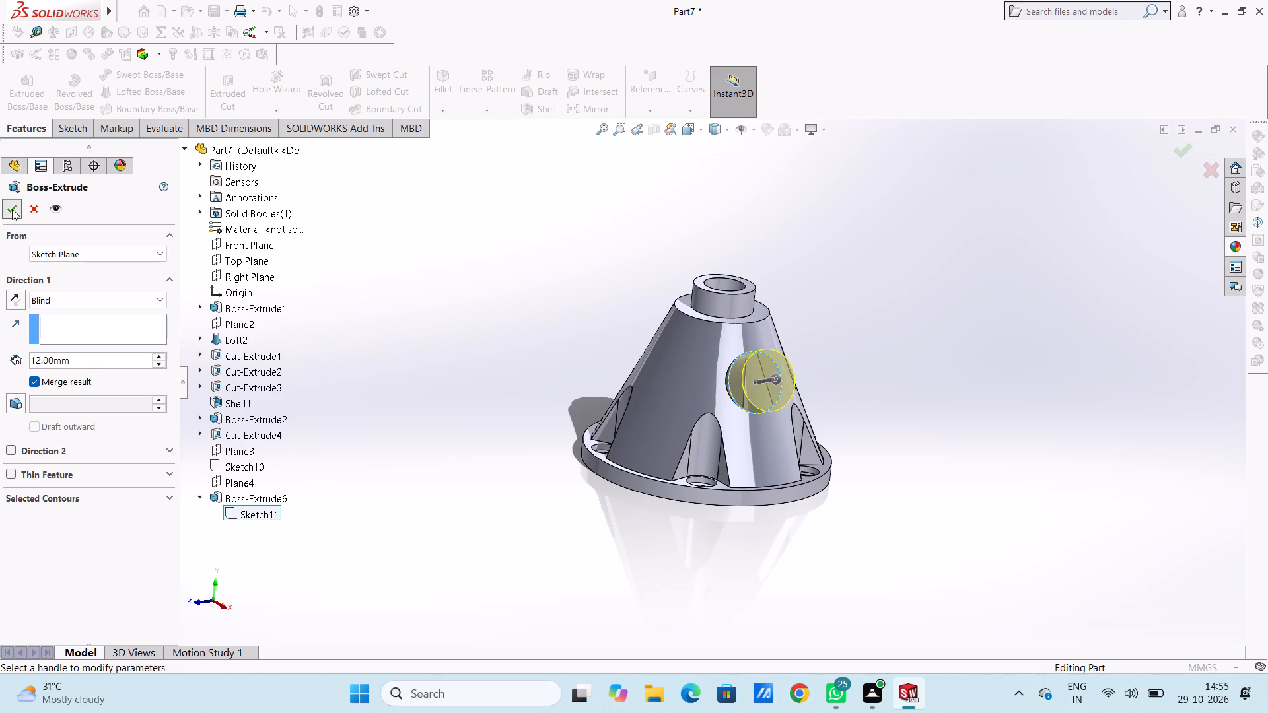
{"action": "left_click", "coordinate": [408, 391]}
On the side boss's flat outer face, sketch a circle about 30 mm in diameter, centred on the face.
{"action": "middle_click_drag", "start_coordinate": [421, 391], "coordinate": [502, 413]}
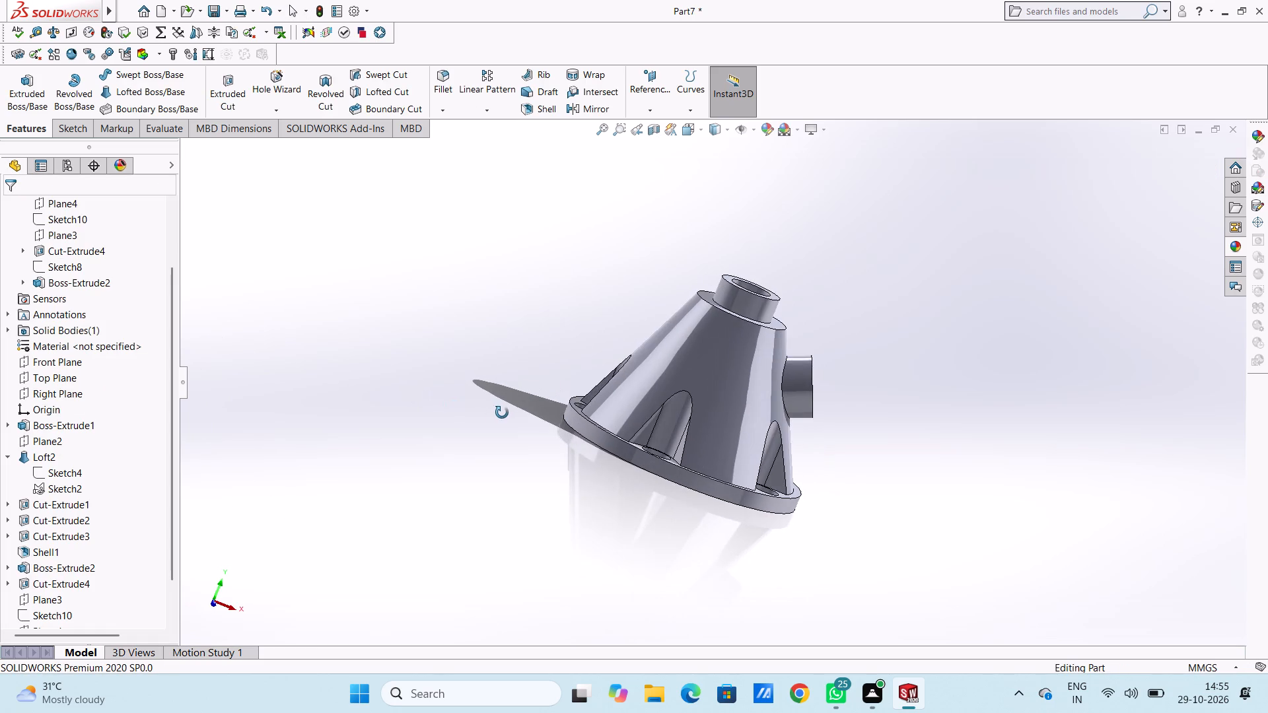
{"action": "middle_click_drag", "start_coordinate": [502, 413], "coordinate": [394, 434]}
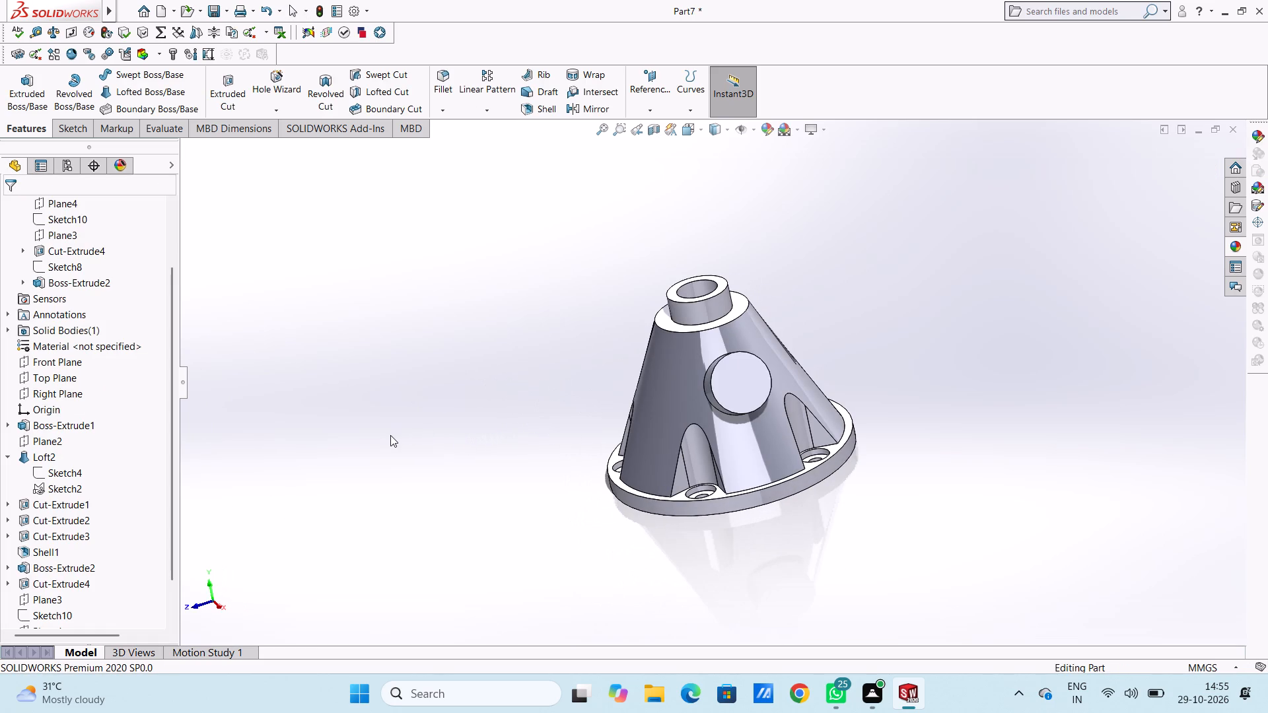
{"action": "key", "text": "ctrl+4"}
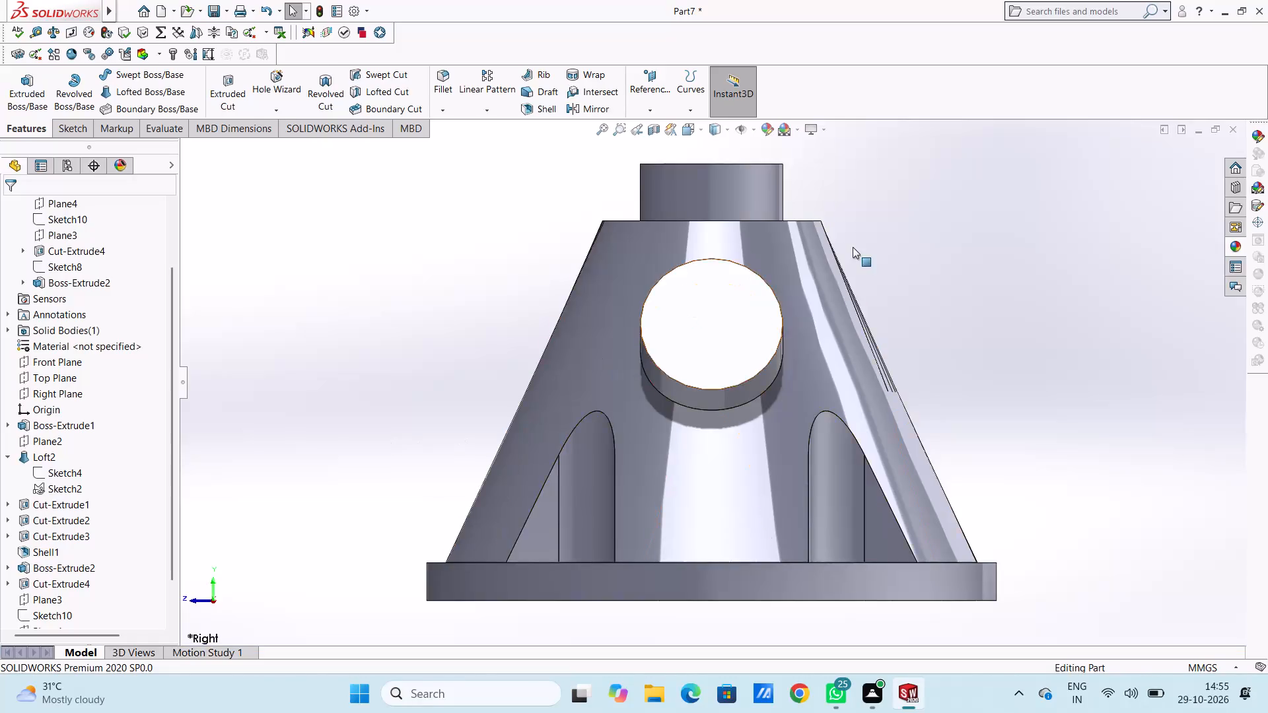
{"action": "scroll", "coordinate": [882, 238], "scroll_direction": "up", "scroll_amount": 3}
{"action": "left_click", "coordinate": [725, 341]}
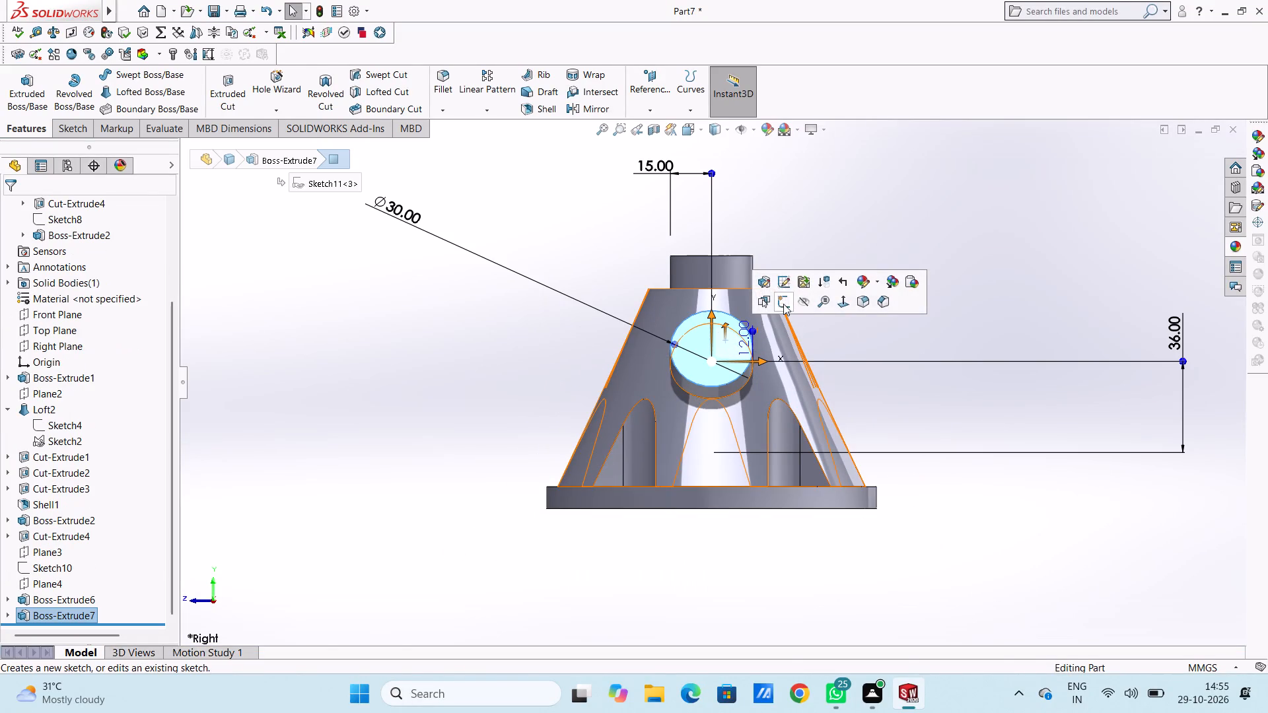
{"action": "left_click", "coordinate": [783, 303]}
{"action": "left_click", "coordinate": [855, 284]}
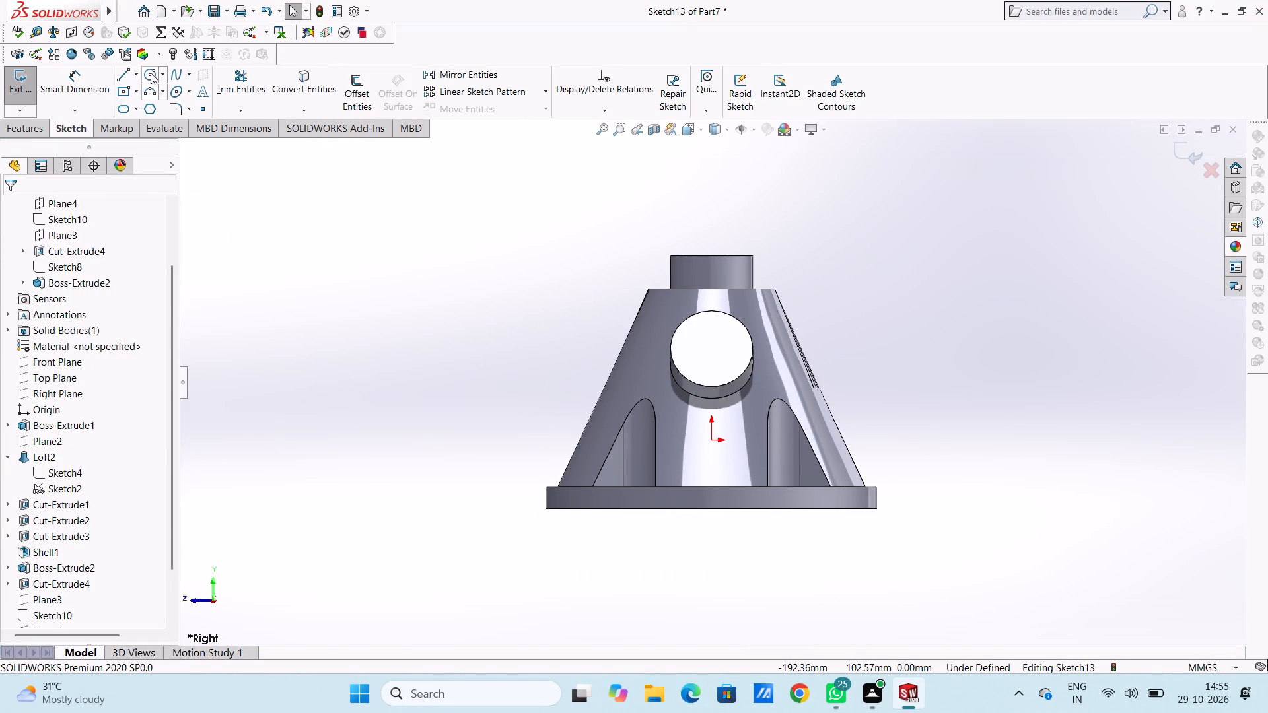
{"action": "left_click", "coordinate": [149, 68]}
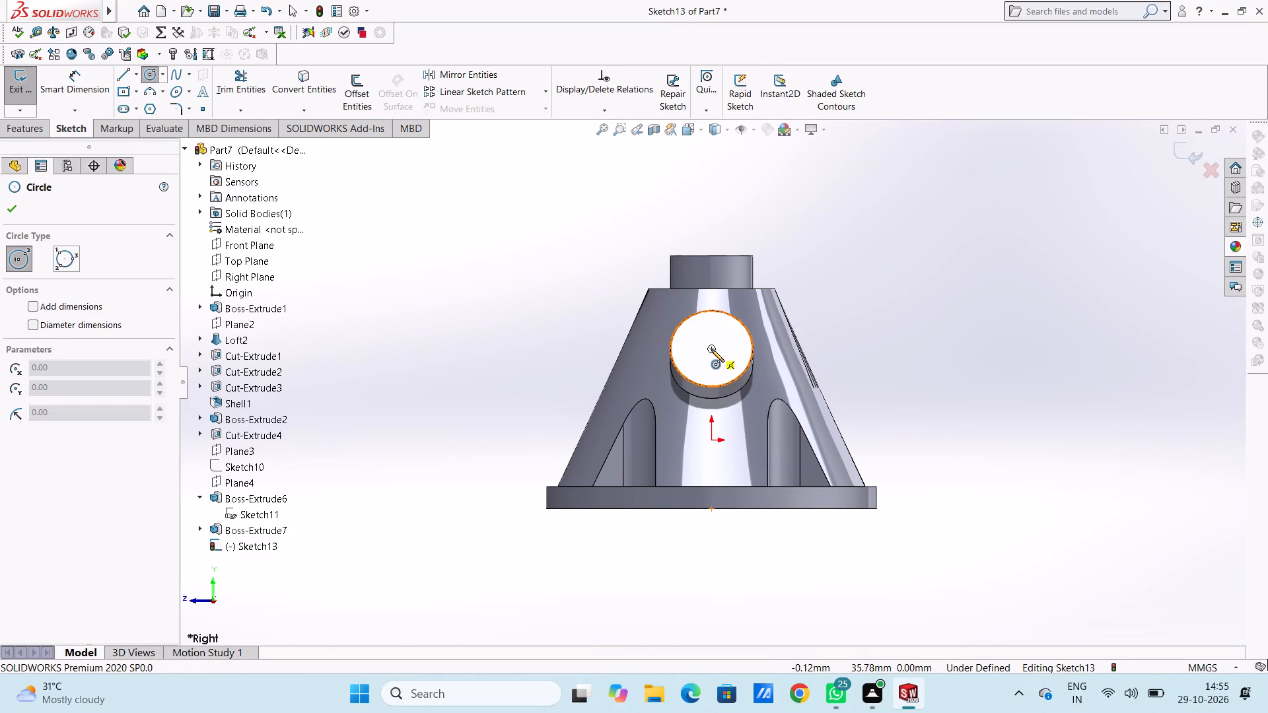
{"action": "left_click", "coordinate": [711, 347]}
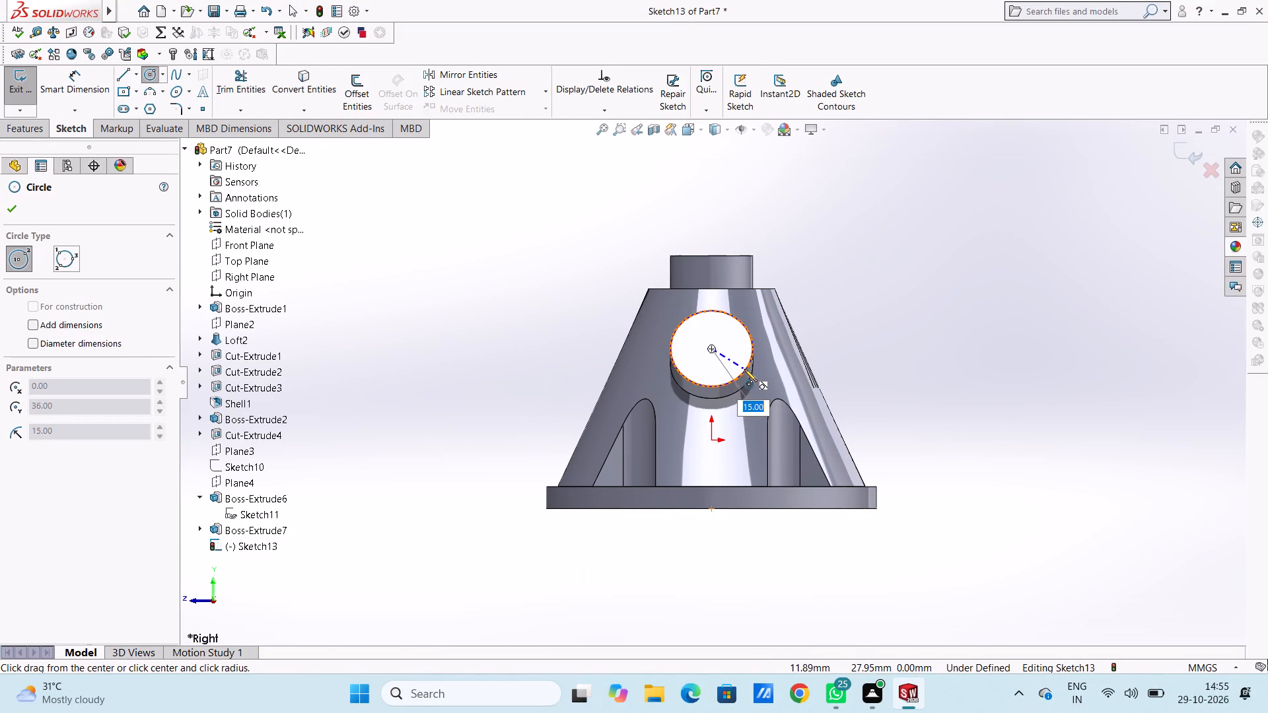
{"action": "left_click", "coordinate": [744, 369]}
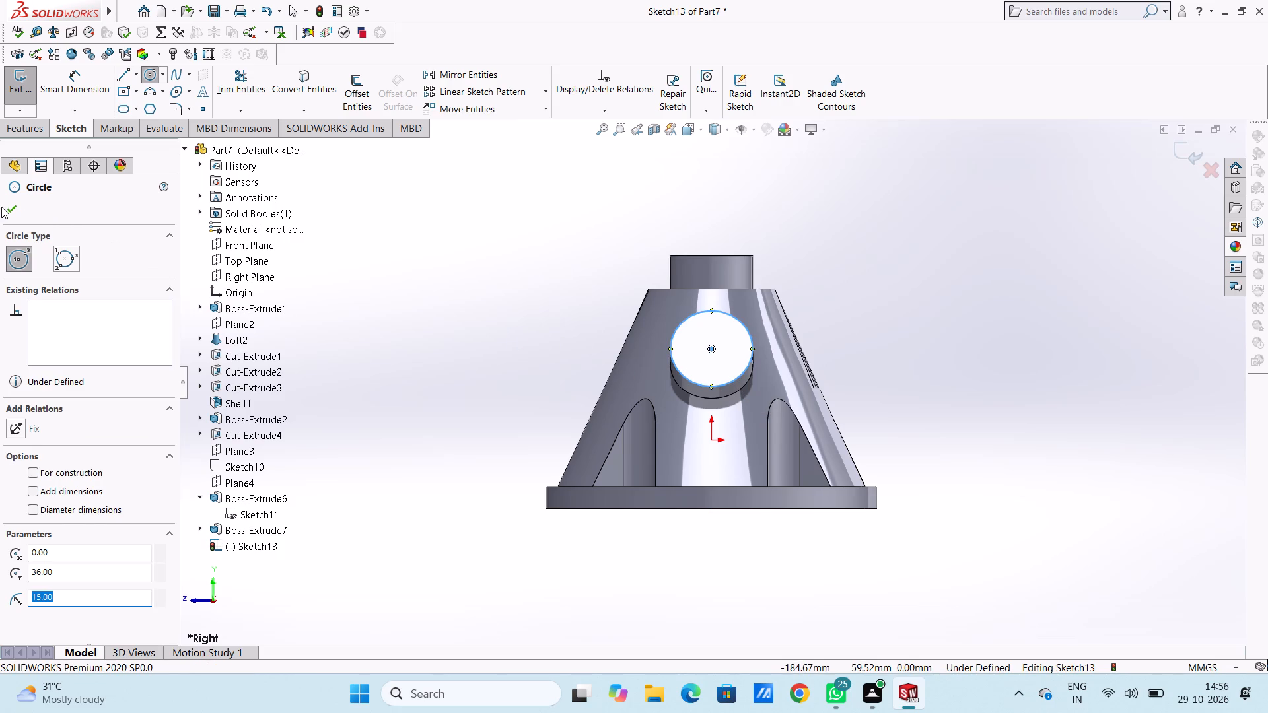
{"action": "left_click", "coordinate": [6, 211]}
{"action": "left_click", "coordinate": [435, 292]}
Dimension the diameter of the new circle on the side boss's outer face.
{"action": "middle_click_drag", "start_coordinate": [474, 273], "coordinate": [532, 362]}
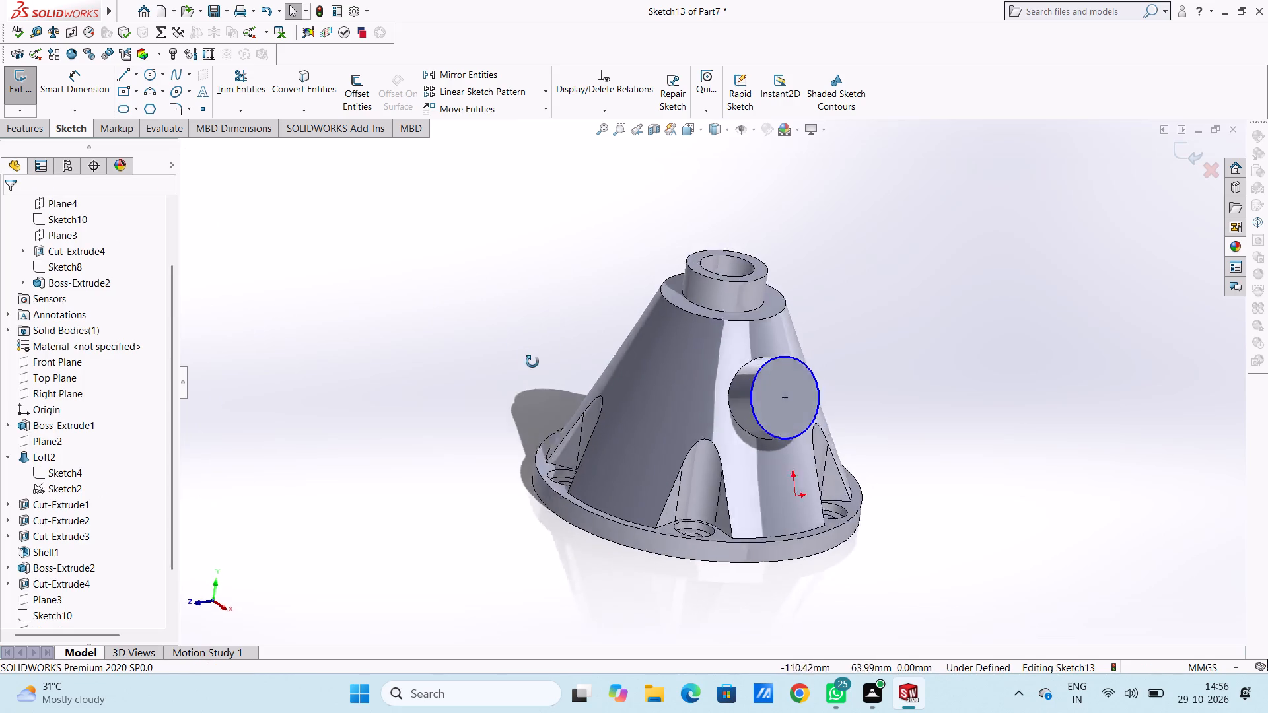
{"action": "middle_click_drag", "start_coordinate": [532, 362], "coordinate": [543, 387]}
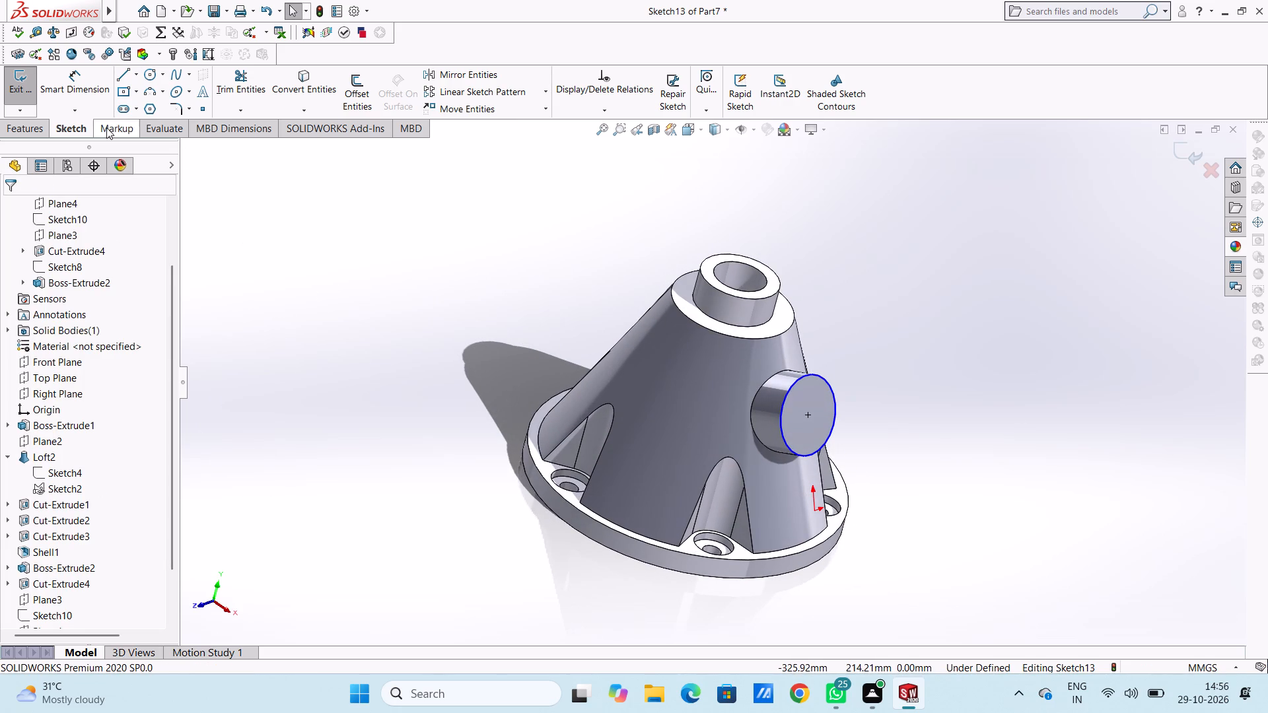
{"action": "left_click", "coordinate": [79, 84]}
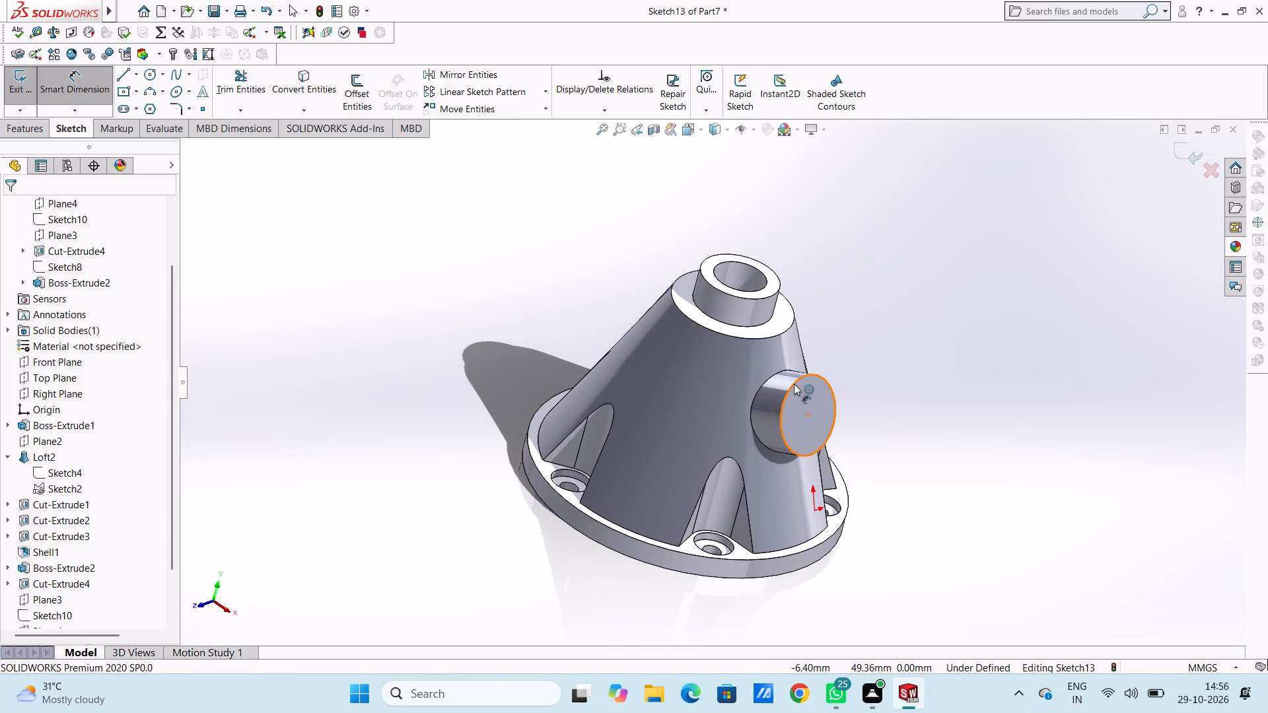
{"action": "left_click", "coordinate": [794, 384]}
{"action": "left_click", "coordinate": [981, 288]}
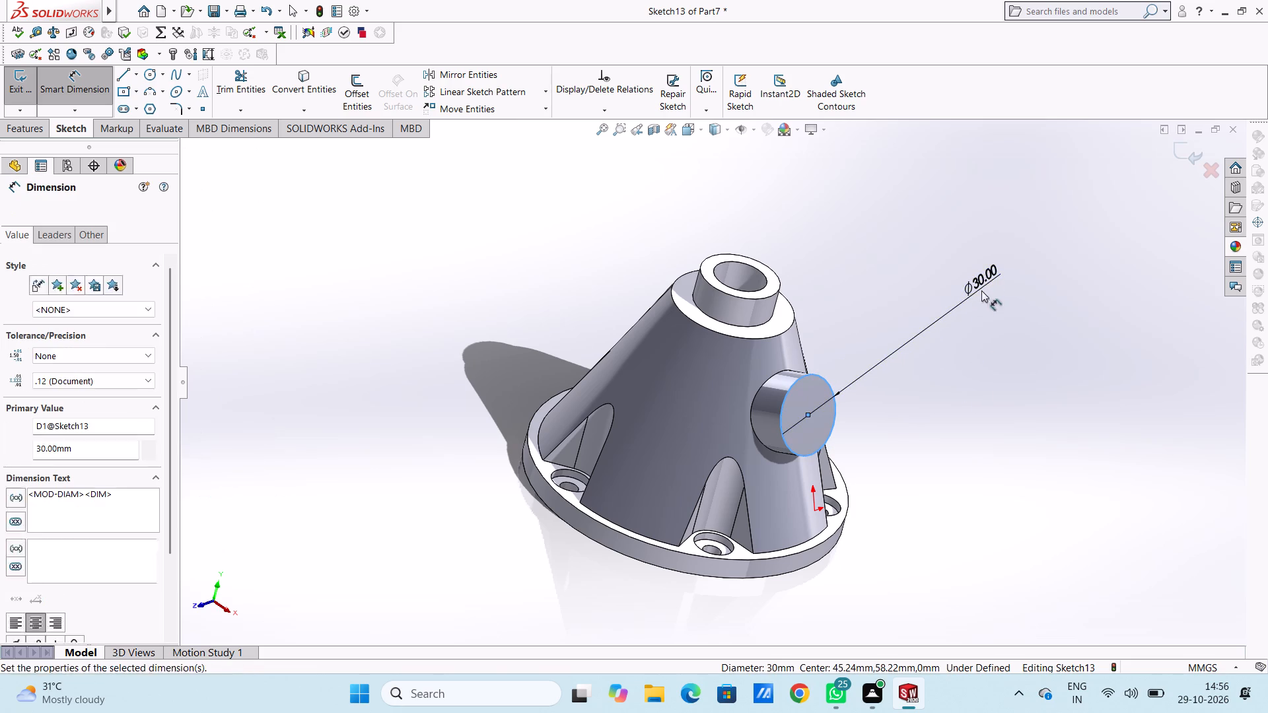
{"action": "left_click_drag", "start_coordinate": [926, 265], "coordinate": [919, 268]}
{"action": "left_click", "coordinate": [831, 300]}
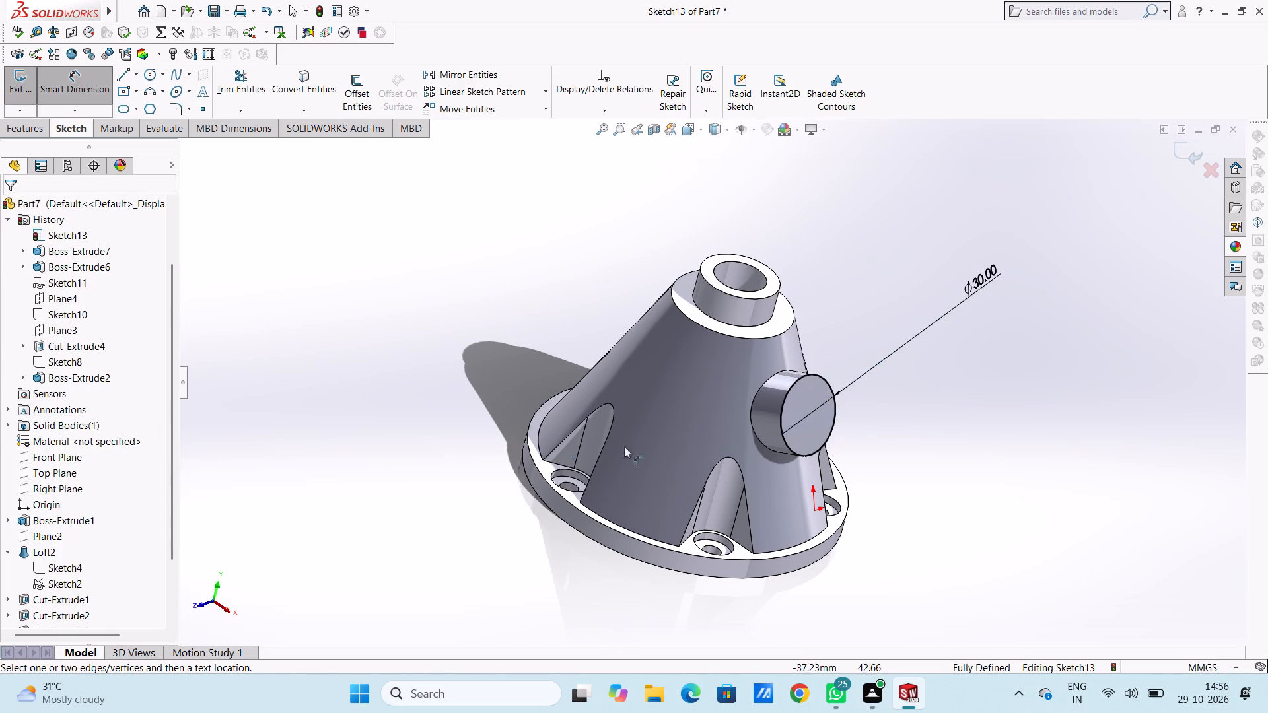
{"action": "left_click", "coordinate": [67, 86]}
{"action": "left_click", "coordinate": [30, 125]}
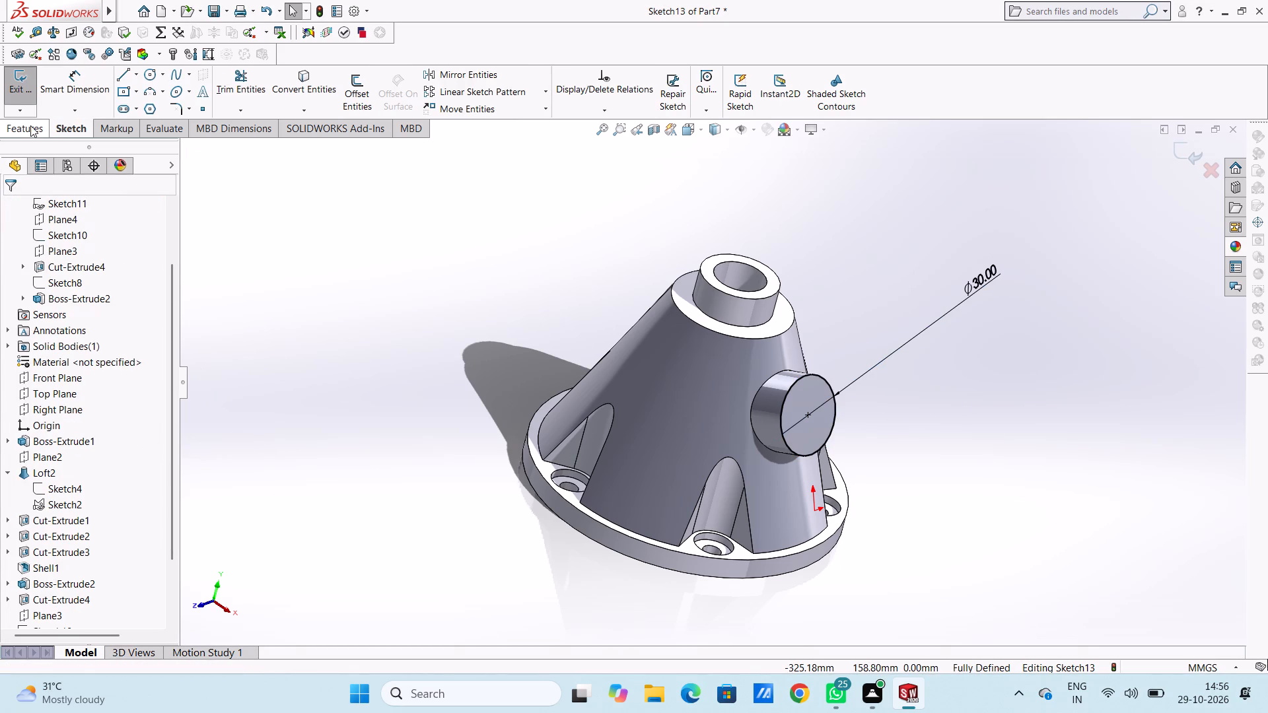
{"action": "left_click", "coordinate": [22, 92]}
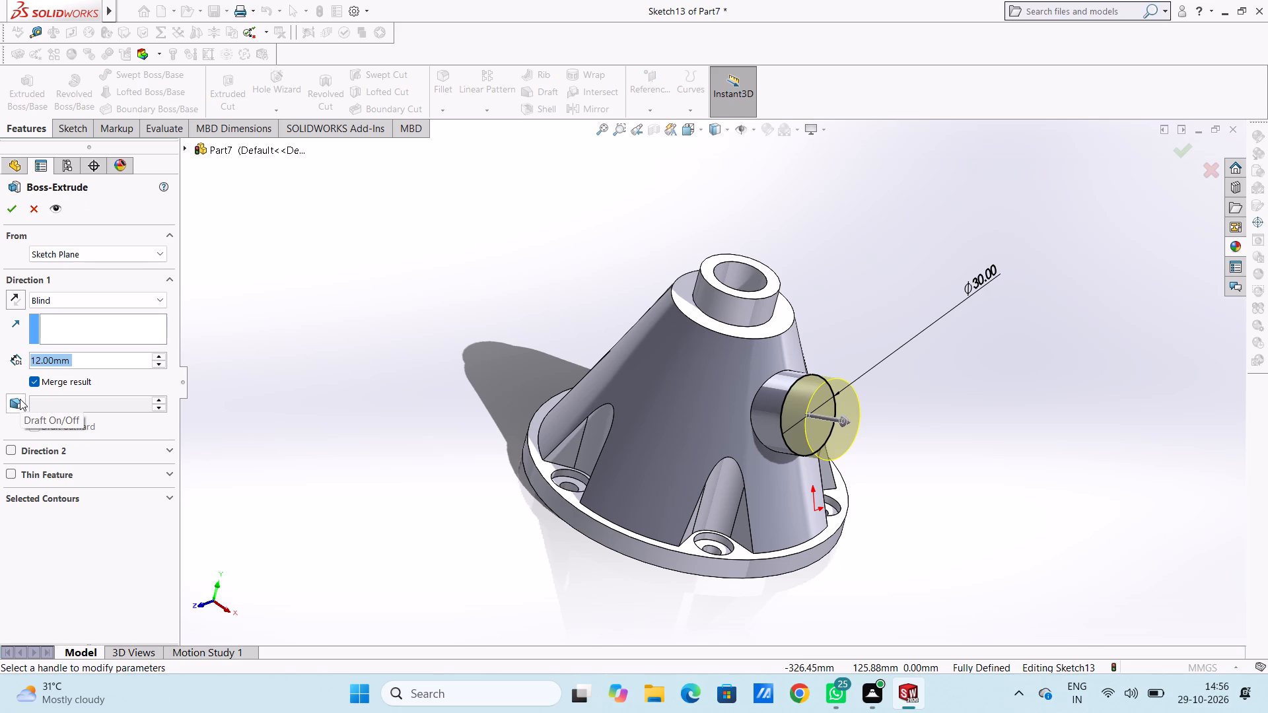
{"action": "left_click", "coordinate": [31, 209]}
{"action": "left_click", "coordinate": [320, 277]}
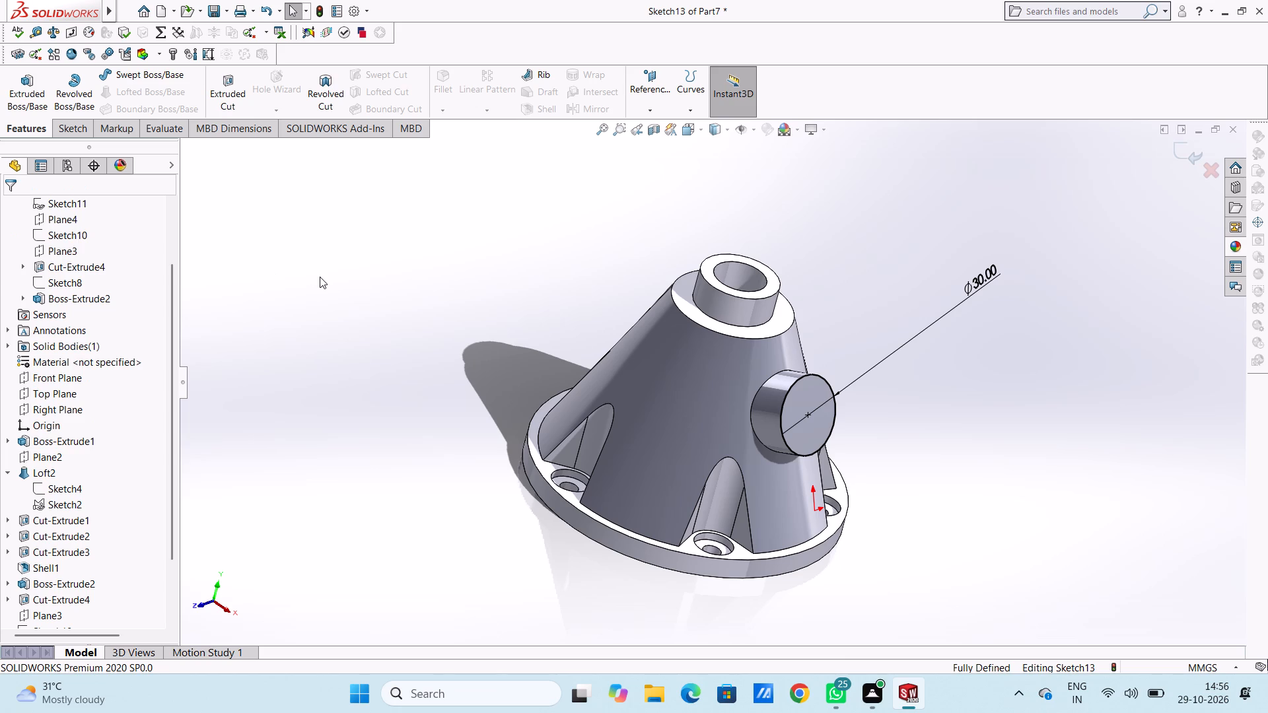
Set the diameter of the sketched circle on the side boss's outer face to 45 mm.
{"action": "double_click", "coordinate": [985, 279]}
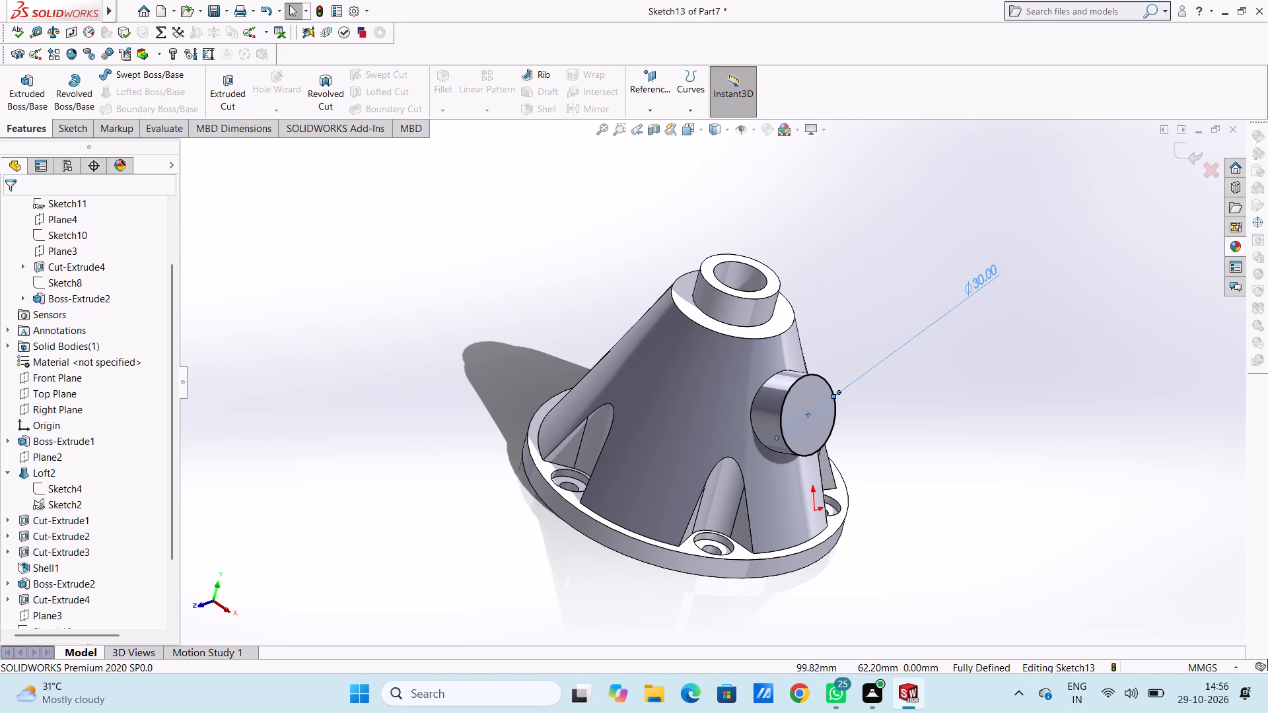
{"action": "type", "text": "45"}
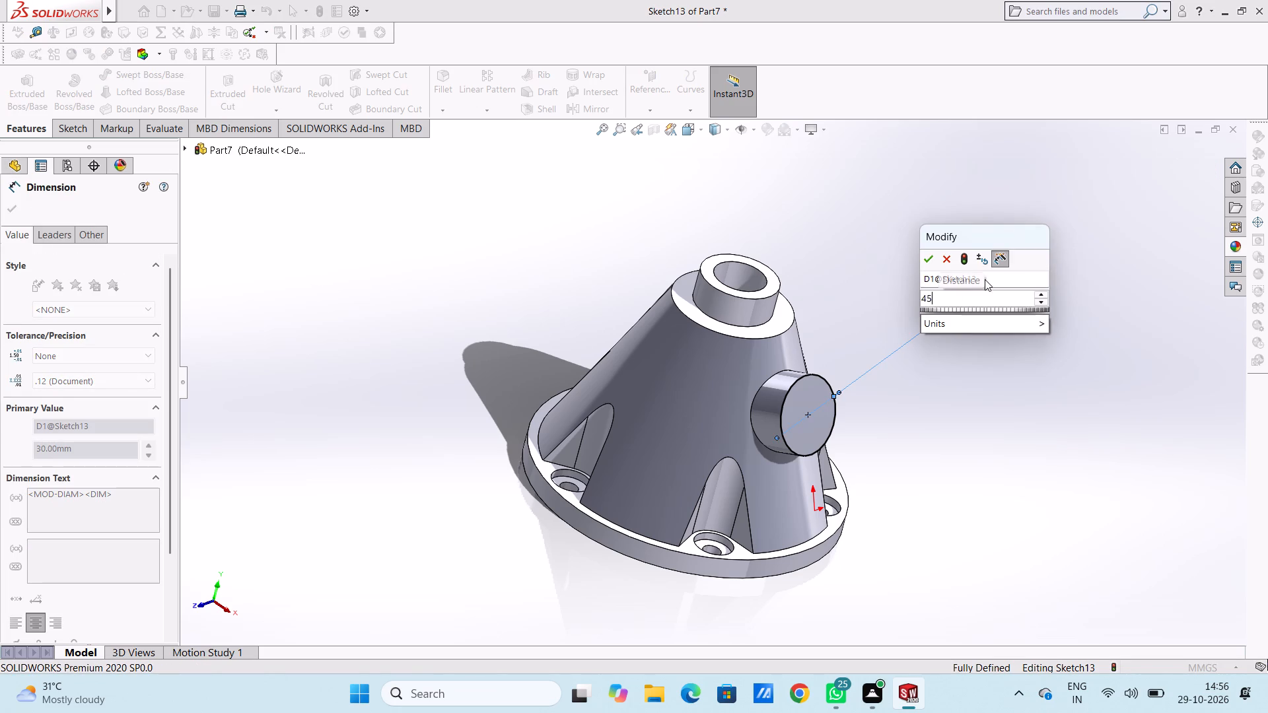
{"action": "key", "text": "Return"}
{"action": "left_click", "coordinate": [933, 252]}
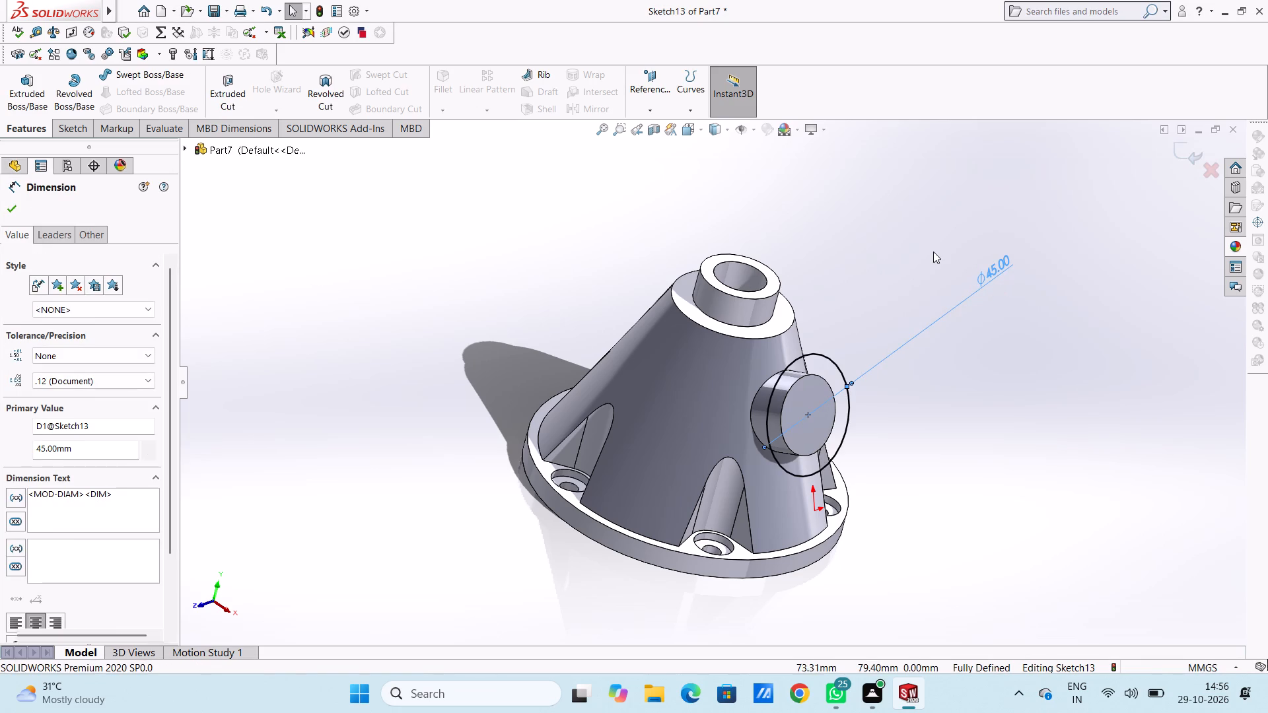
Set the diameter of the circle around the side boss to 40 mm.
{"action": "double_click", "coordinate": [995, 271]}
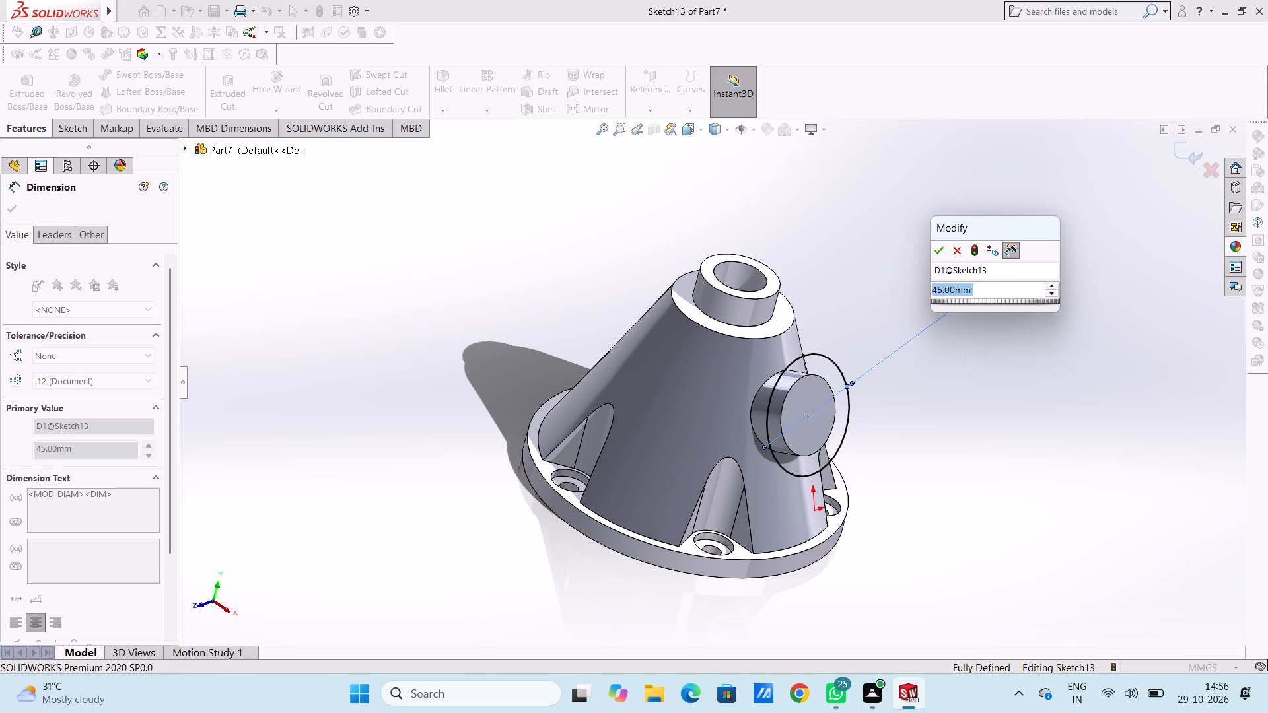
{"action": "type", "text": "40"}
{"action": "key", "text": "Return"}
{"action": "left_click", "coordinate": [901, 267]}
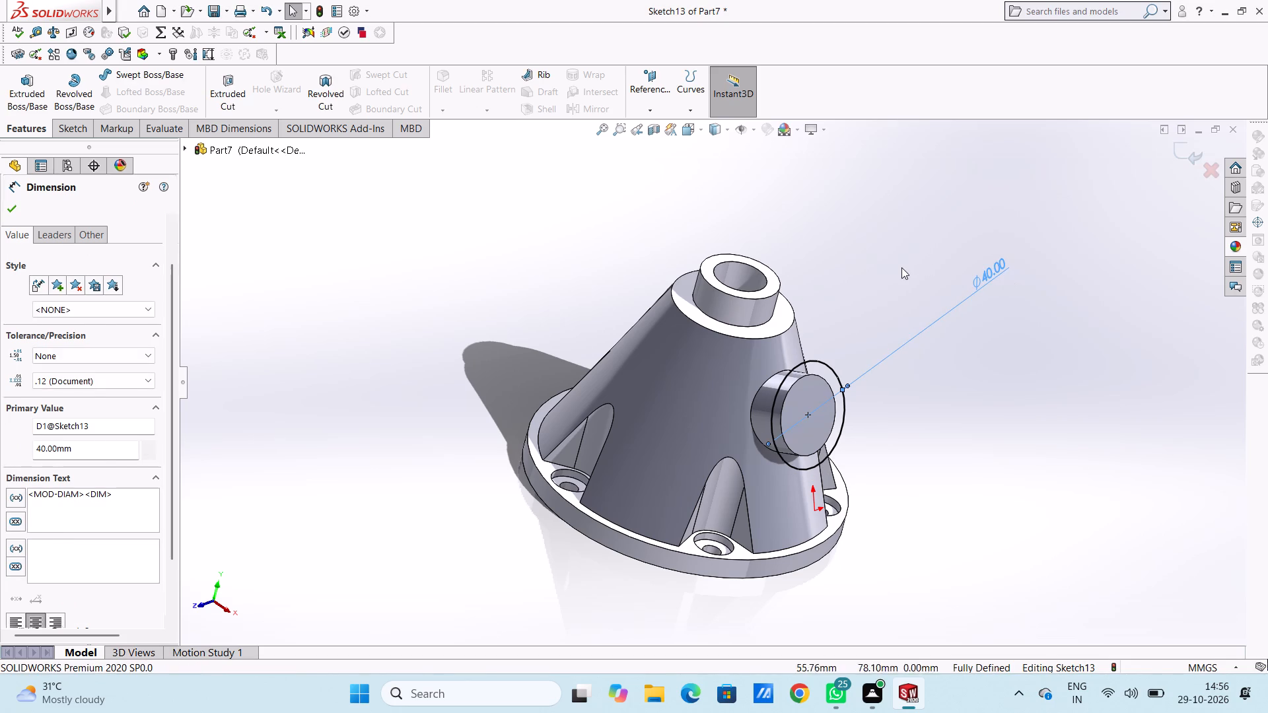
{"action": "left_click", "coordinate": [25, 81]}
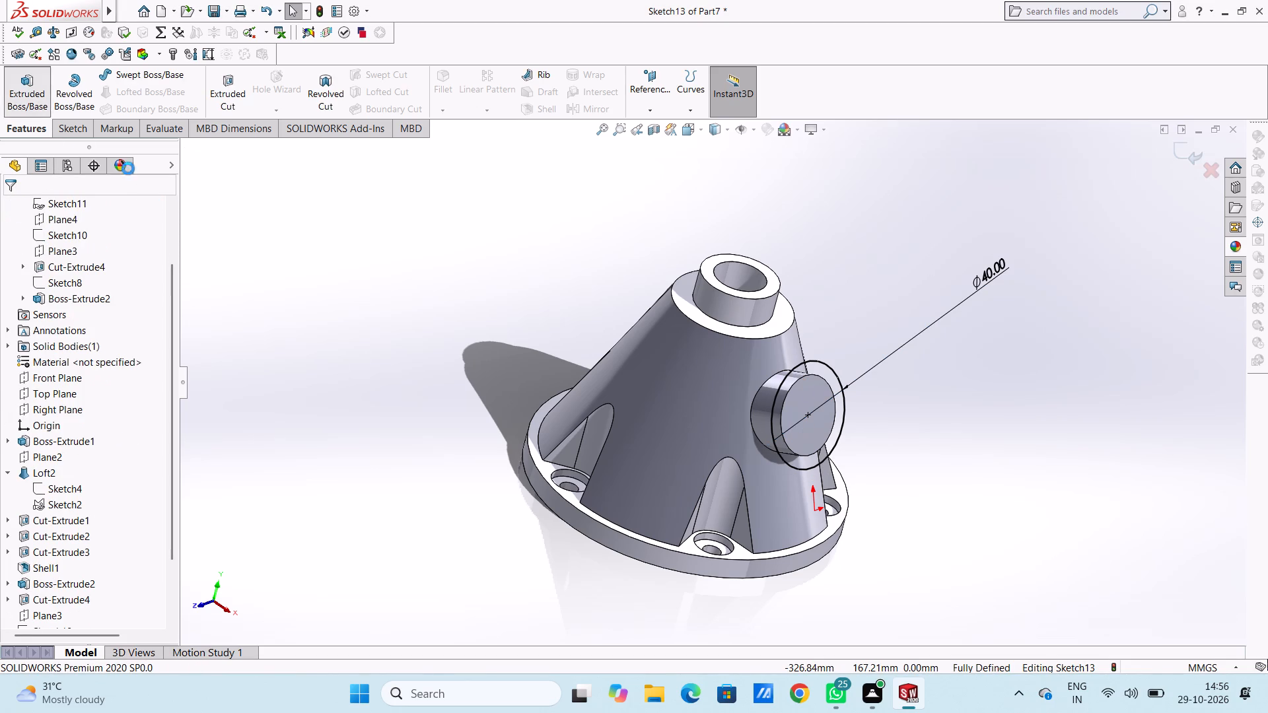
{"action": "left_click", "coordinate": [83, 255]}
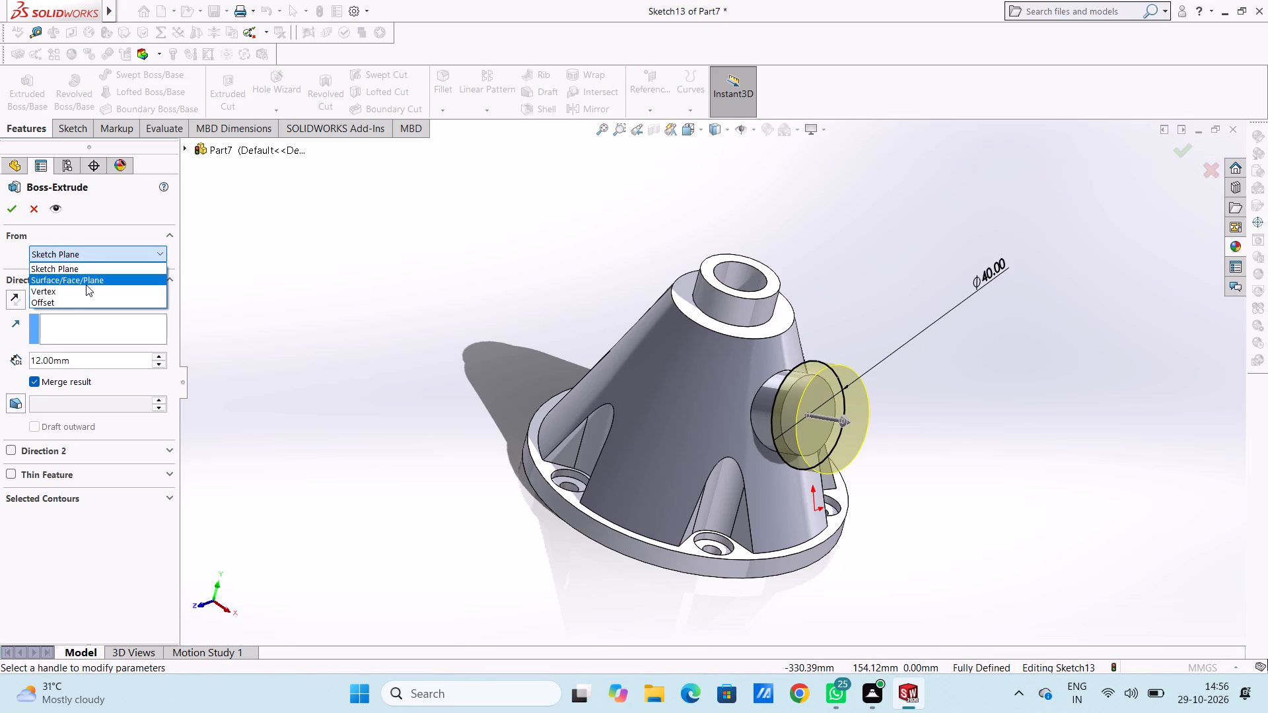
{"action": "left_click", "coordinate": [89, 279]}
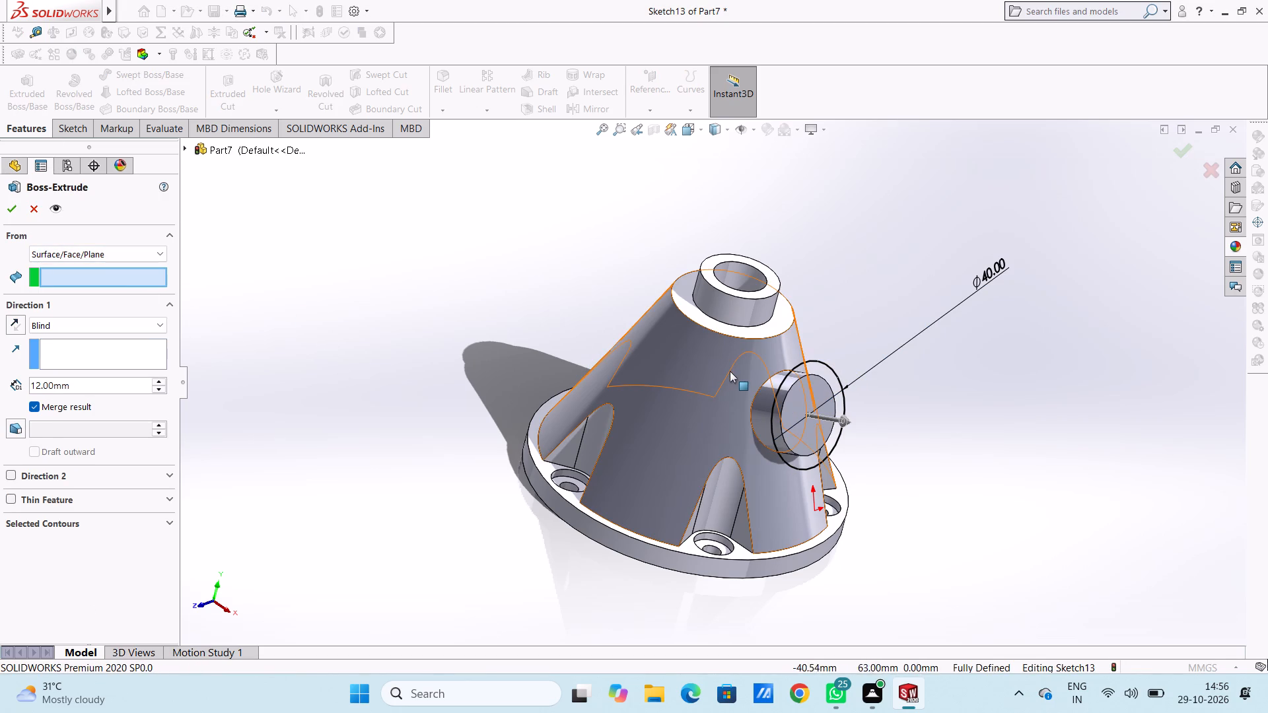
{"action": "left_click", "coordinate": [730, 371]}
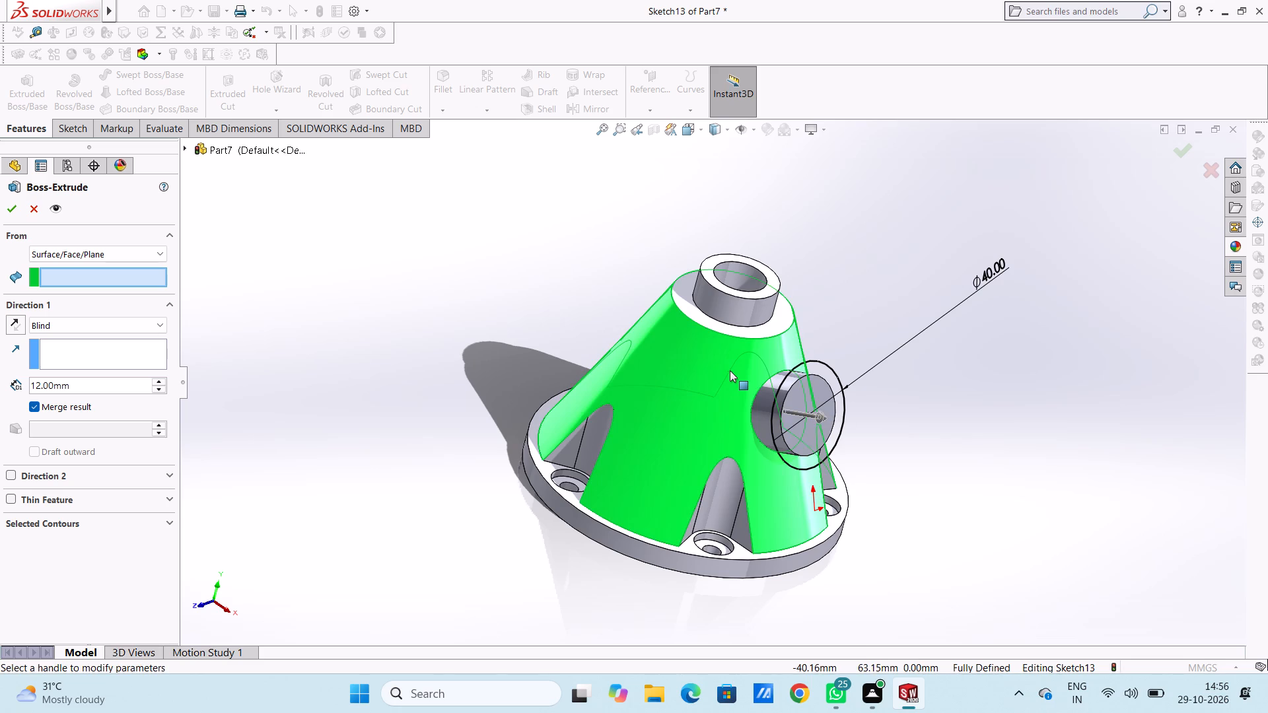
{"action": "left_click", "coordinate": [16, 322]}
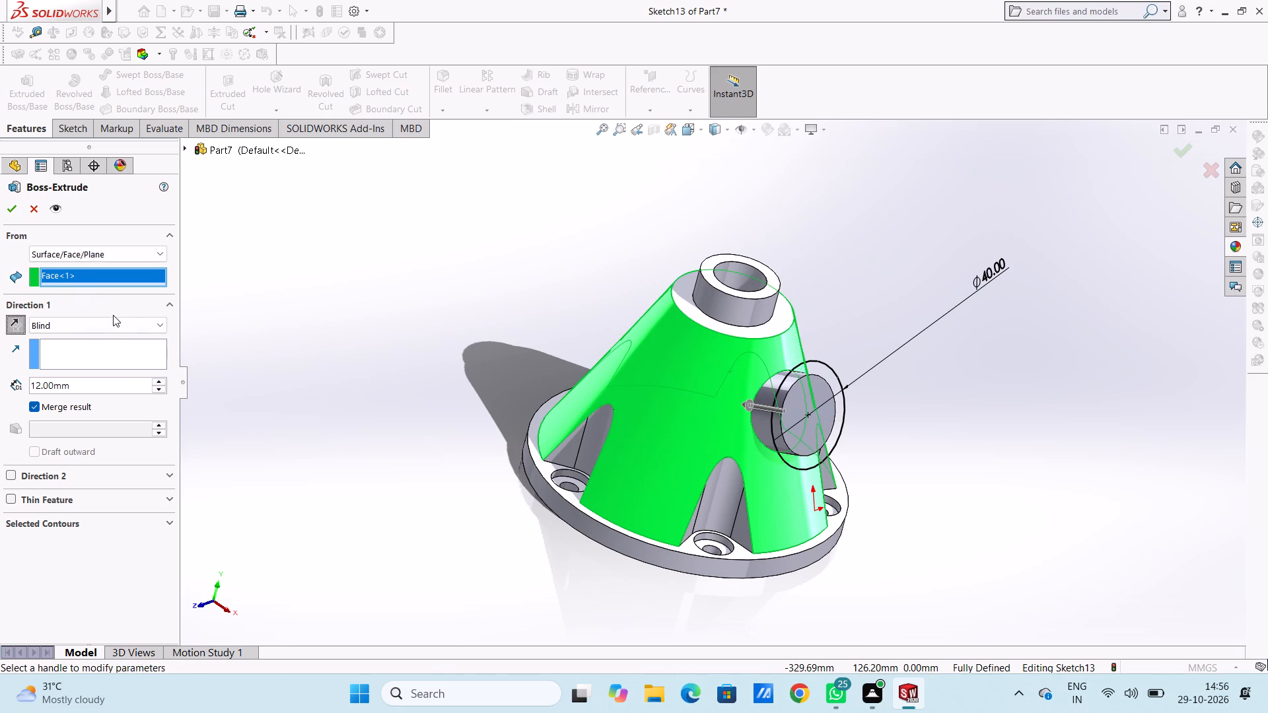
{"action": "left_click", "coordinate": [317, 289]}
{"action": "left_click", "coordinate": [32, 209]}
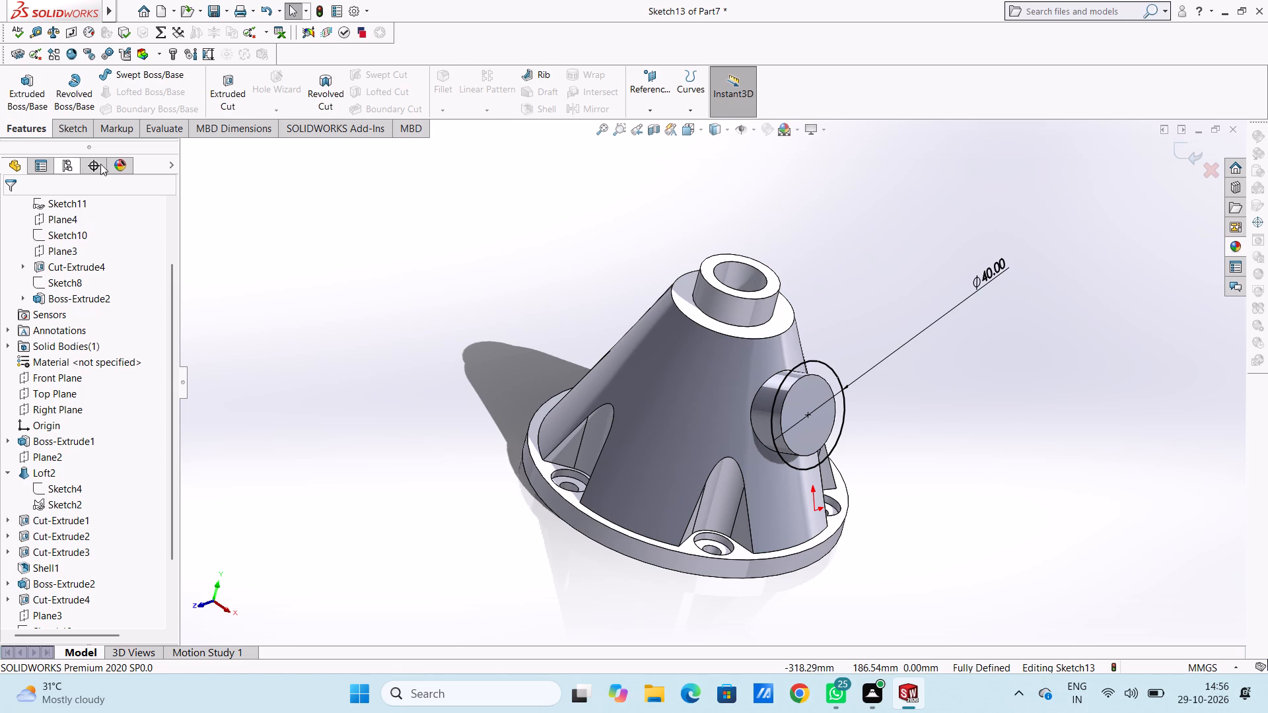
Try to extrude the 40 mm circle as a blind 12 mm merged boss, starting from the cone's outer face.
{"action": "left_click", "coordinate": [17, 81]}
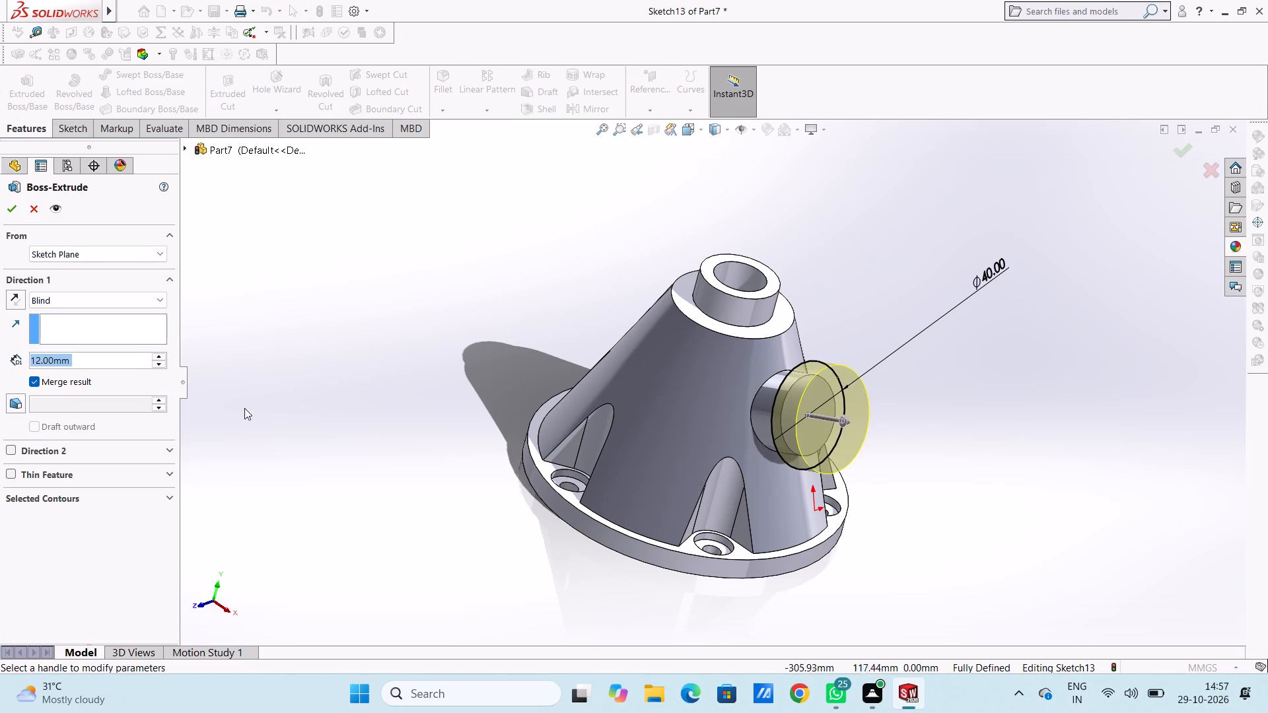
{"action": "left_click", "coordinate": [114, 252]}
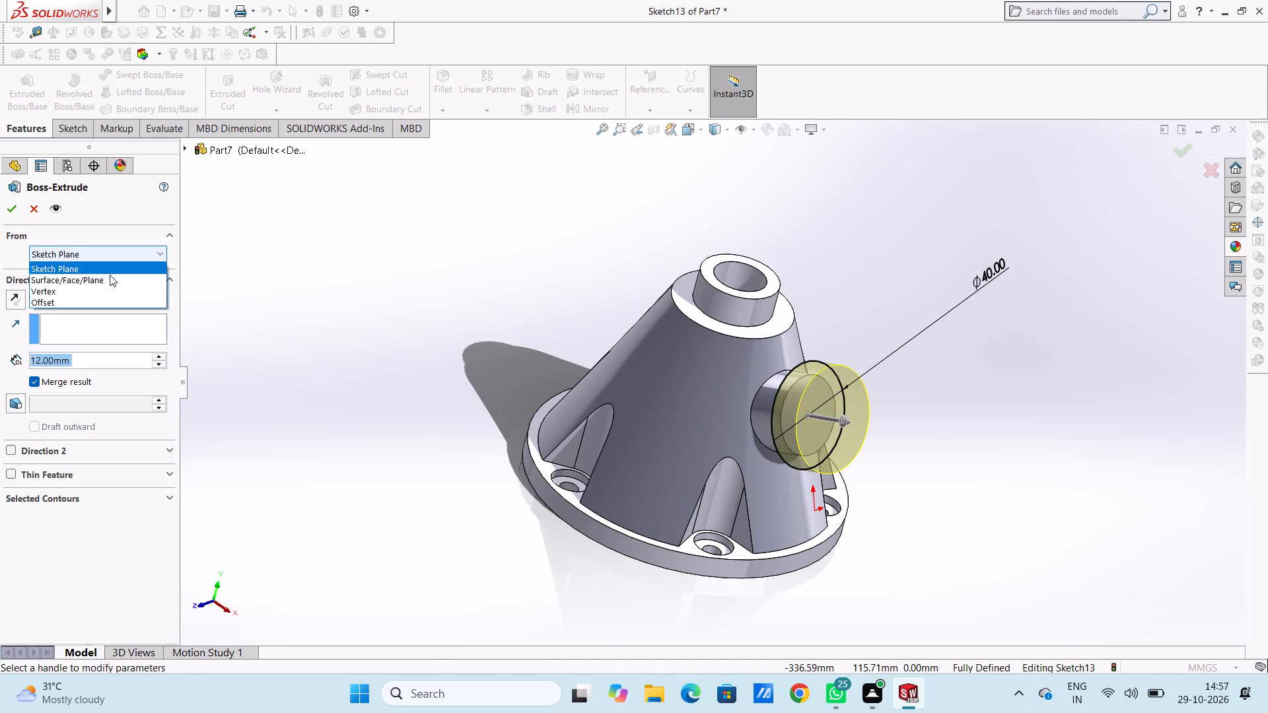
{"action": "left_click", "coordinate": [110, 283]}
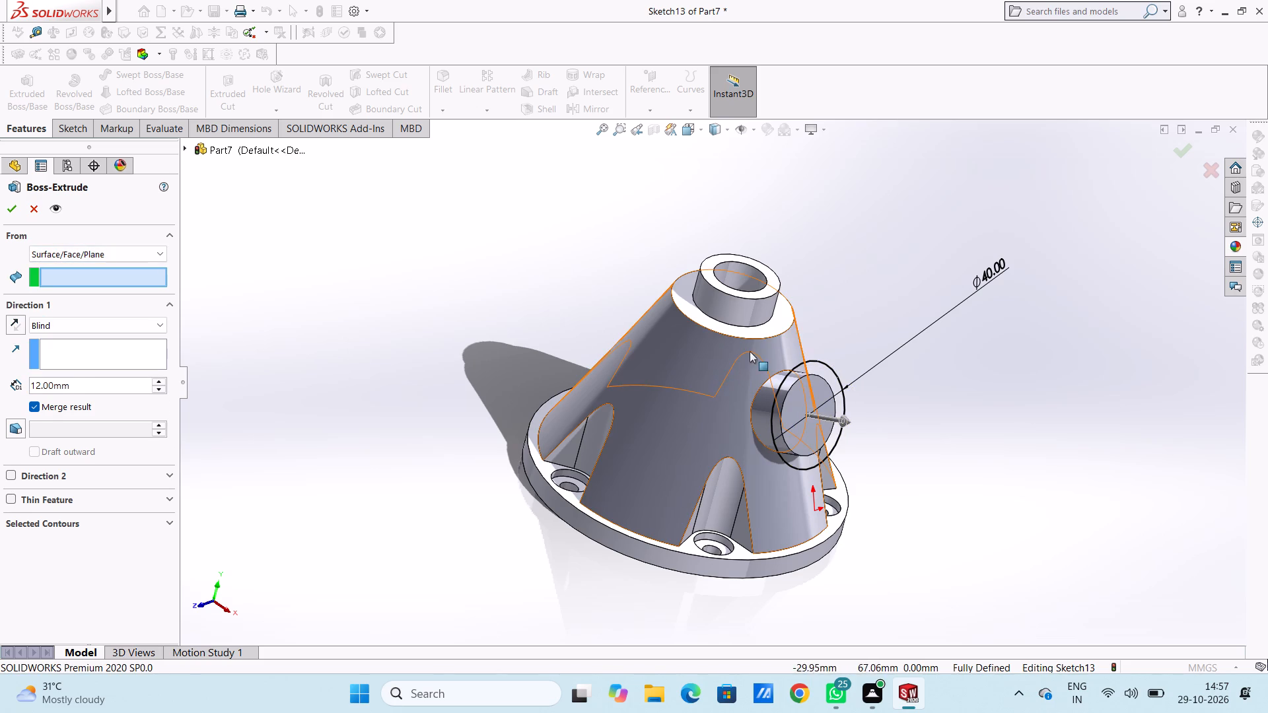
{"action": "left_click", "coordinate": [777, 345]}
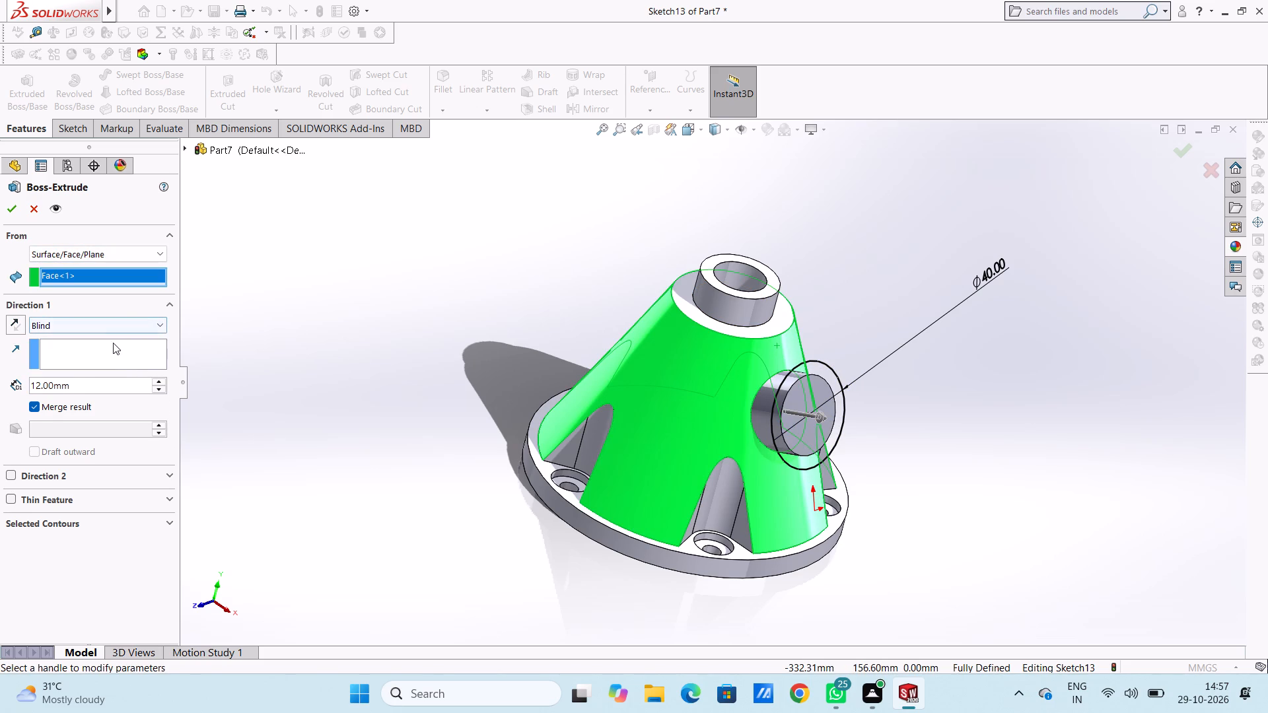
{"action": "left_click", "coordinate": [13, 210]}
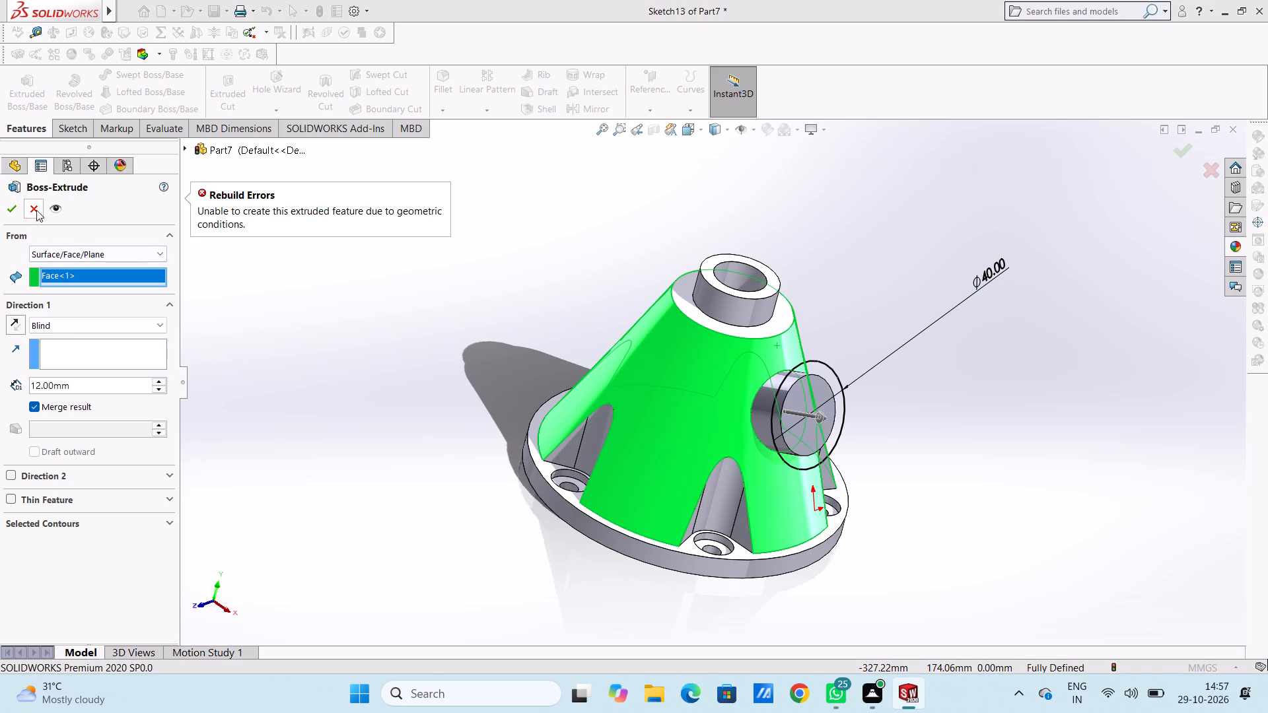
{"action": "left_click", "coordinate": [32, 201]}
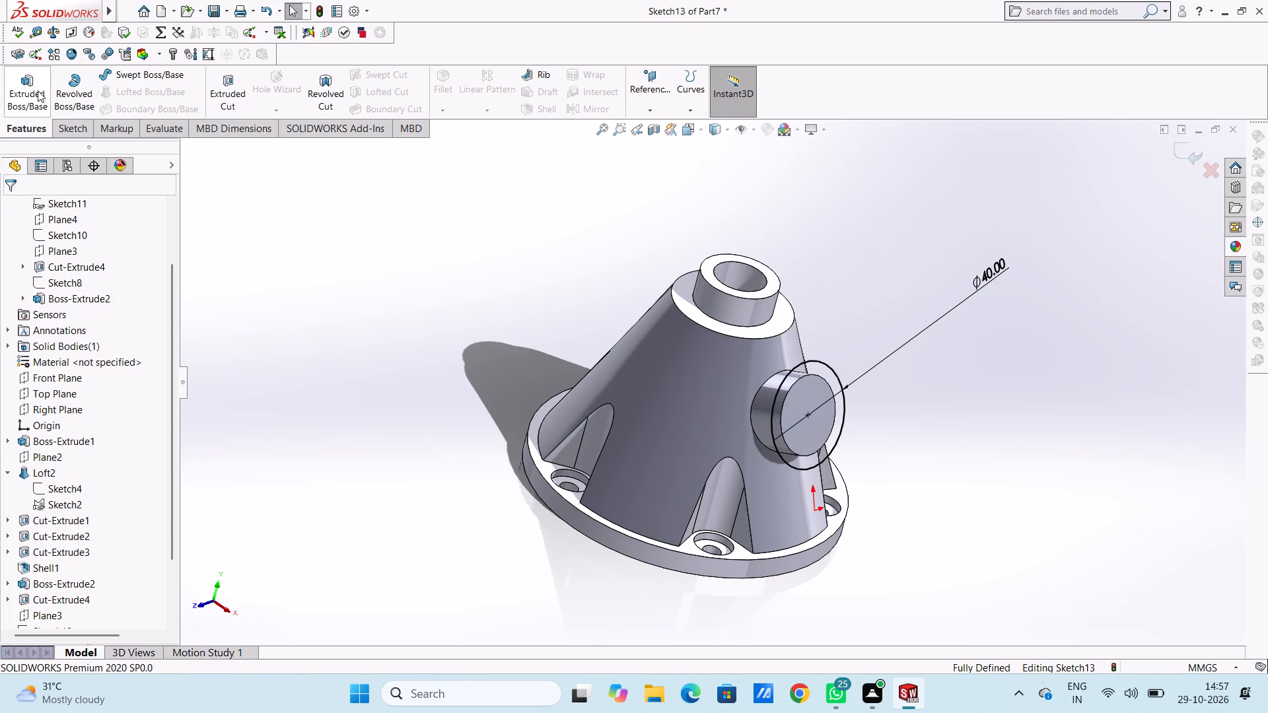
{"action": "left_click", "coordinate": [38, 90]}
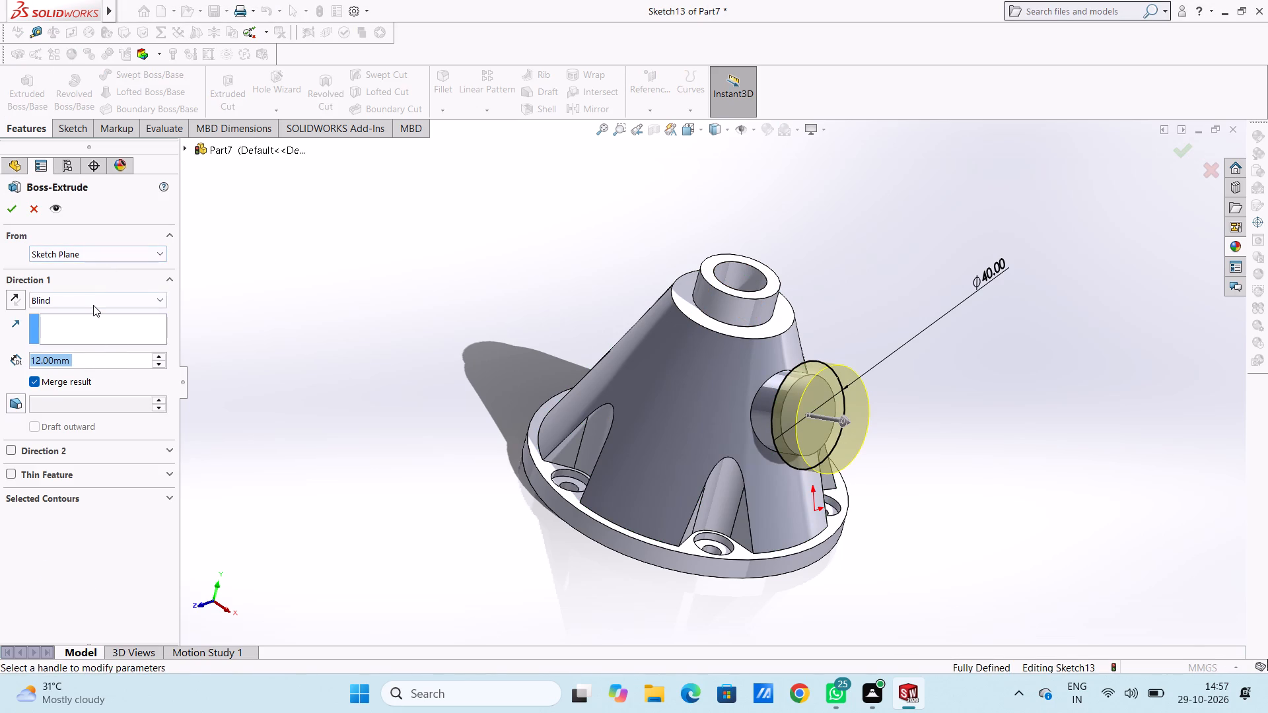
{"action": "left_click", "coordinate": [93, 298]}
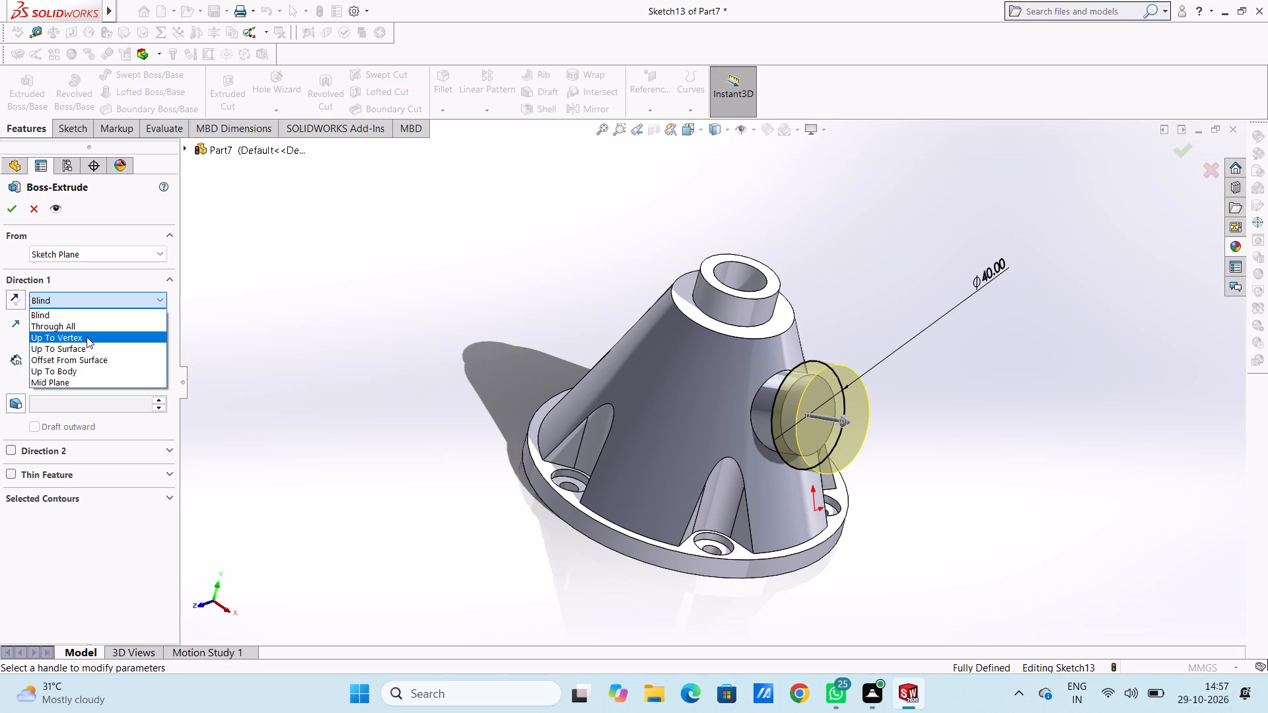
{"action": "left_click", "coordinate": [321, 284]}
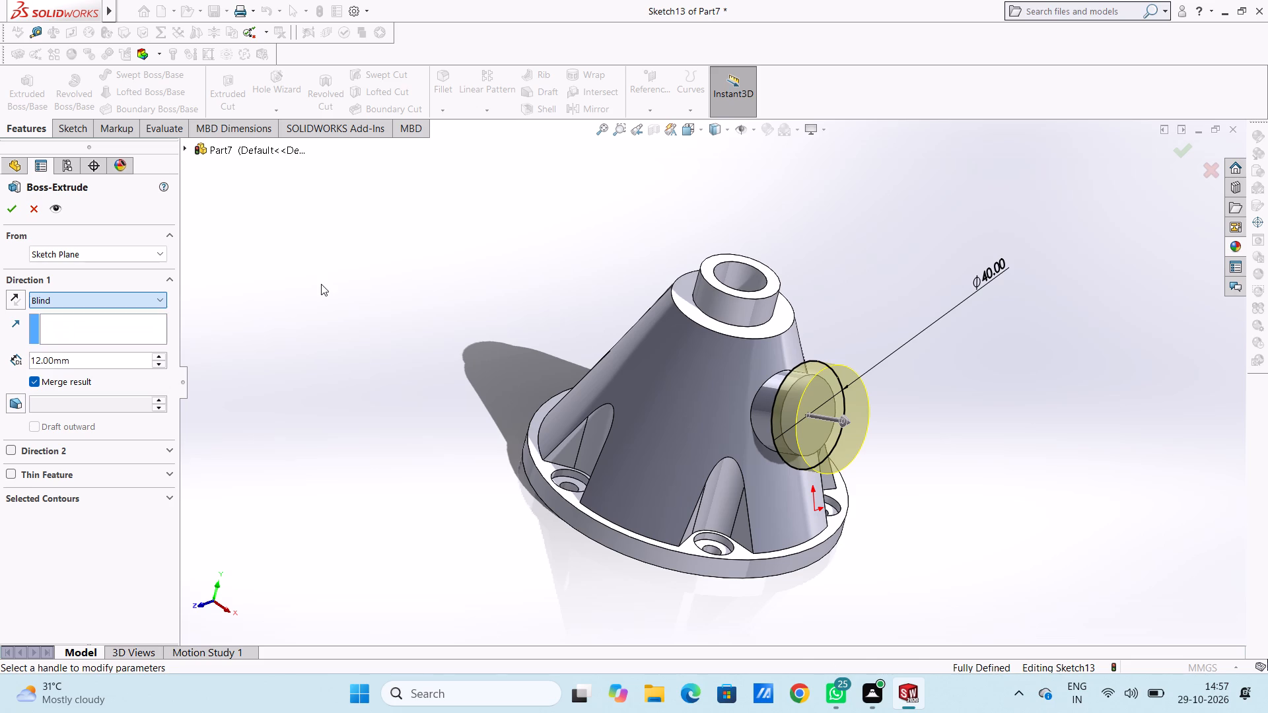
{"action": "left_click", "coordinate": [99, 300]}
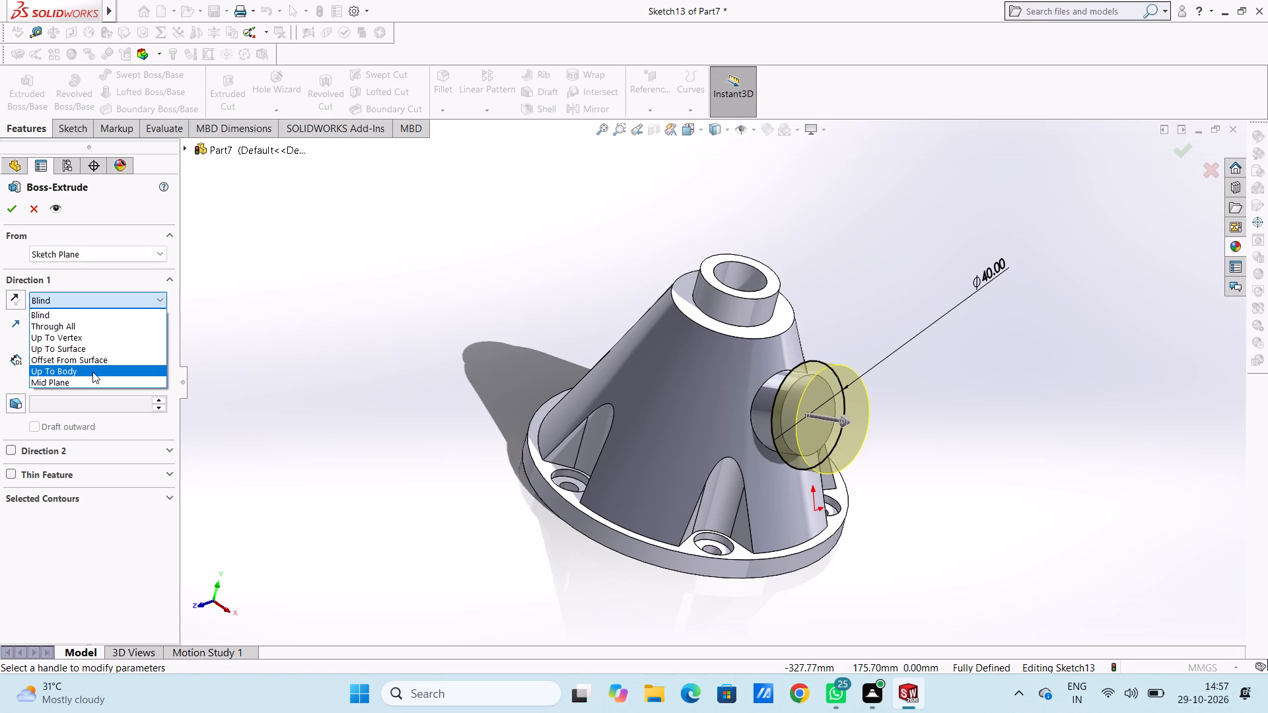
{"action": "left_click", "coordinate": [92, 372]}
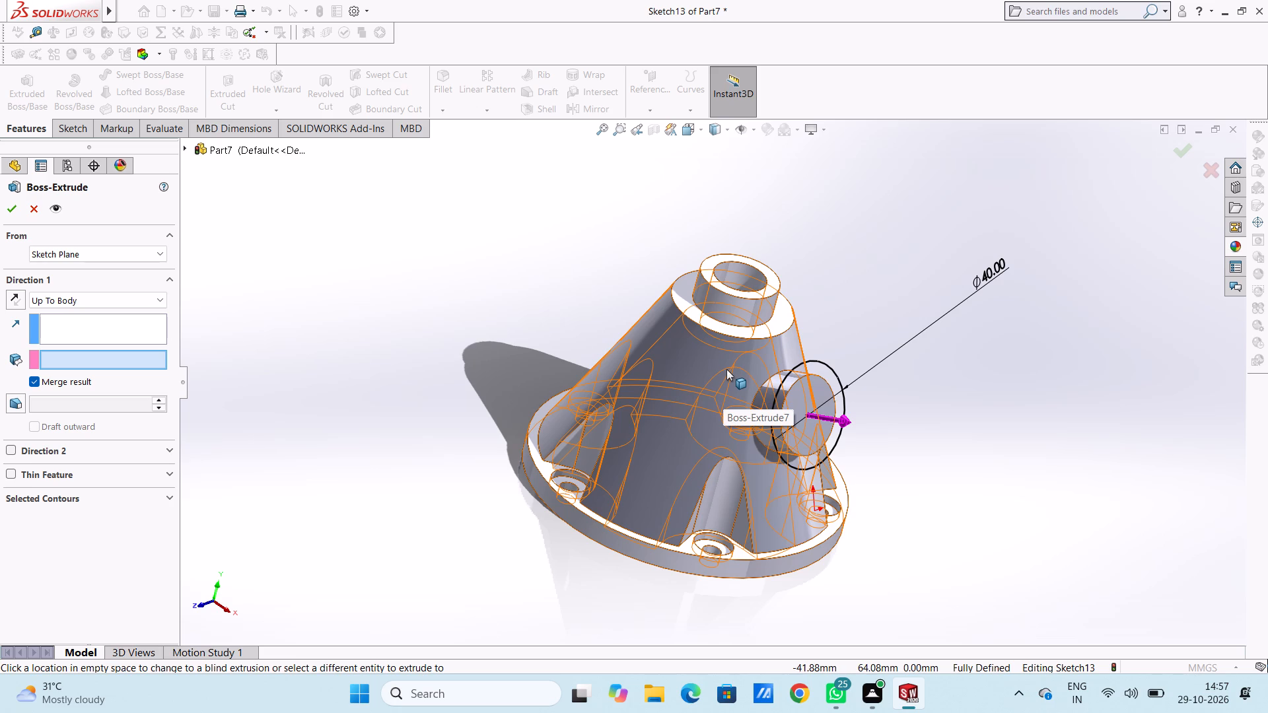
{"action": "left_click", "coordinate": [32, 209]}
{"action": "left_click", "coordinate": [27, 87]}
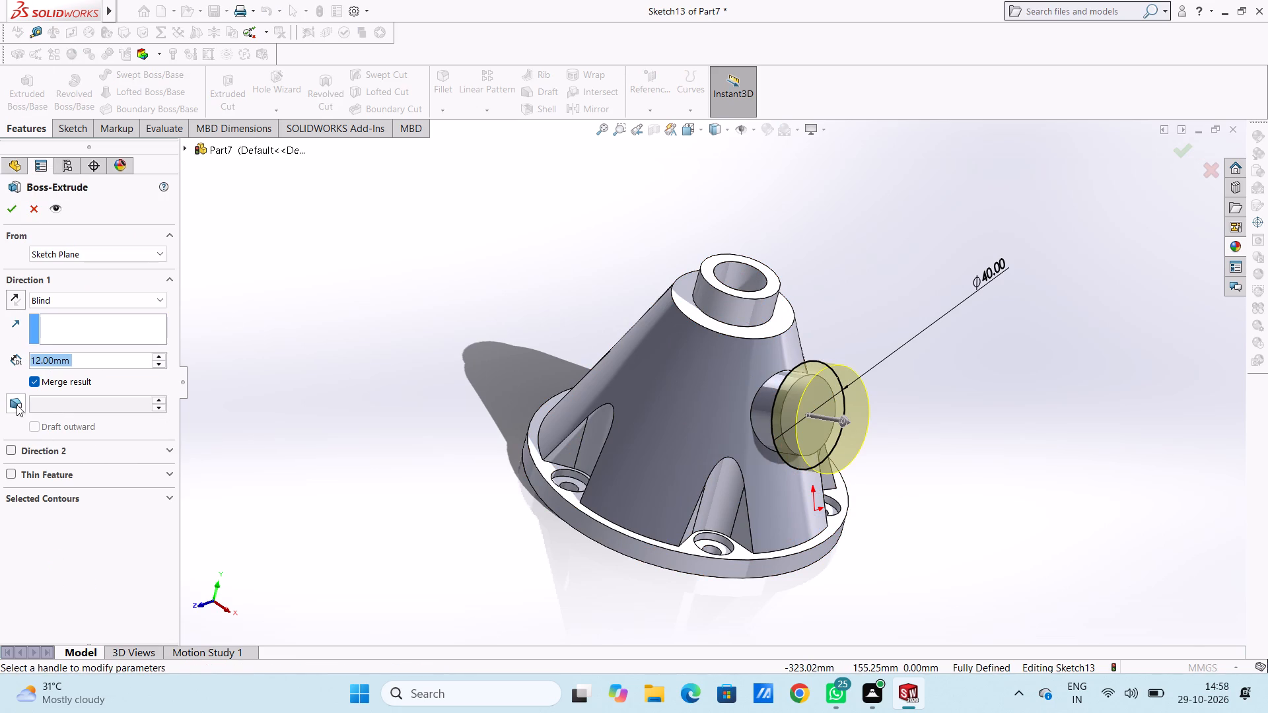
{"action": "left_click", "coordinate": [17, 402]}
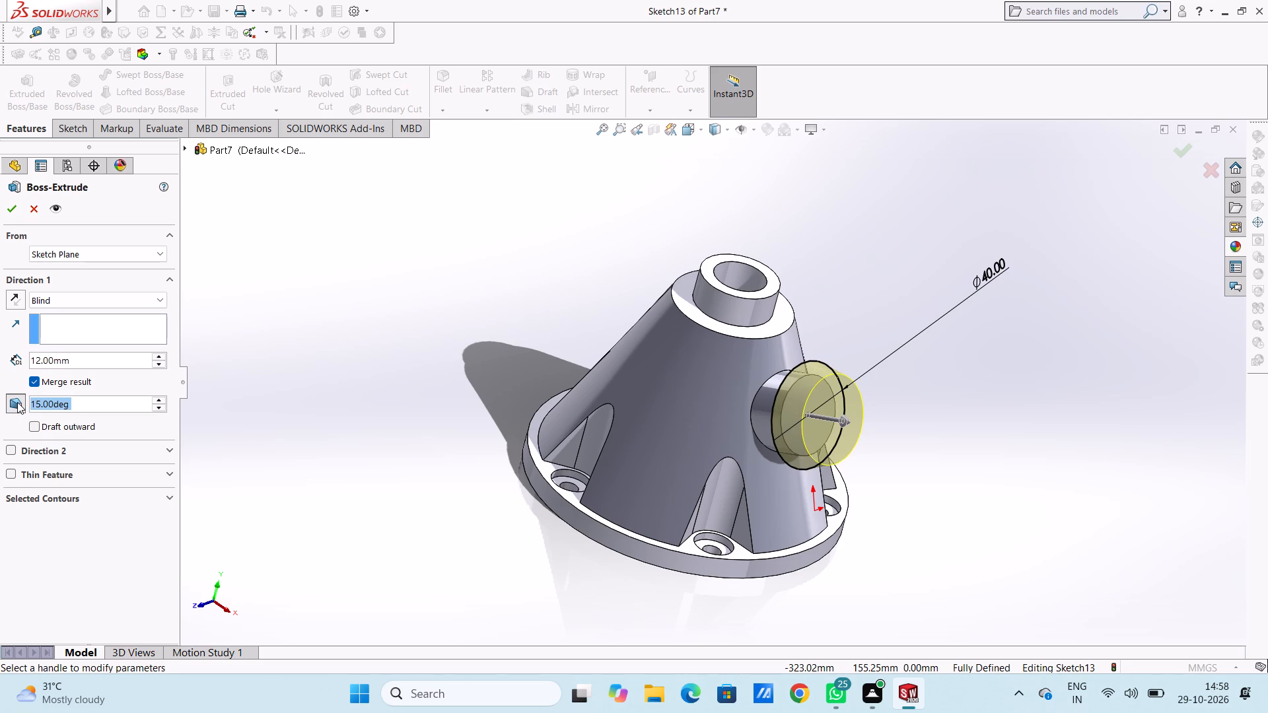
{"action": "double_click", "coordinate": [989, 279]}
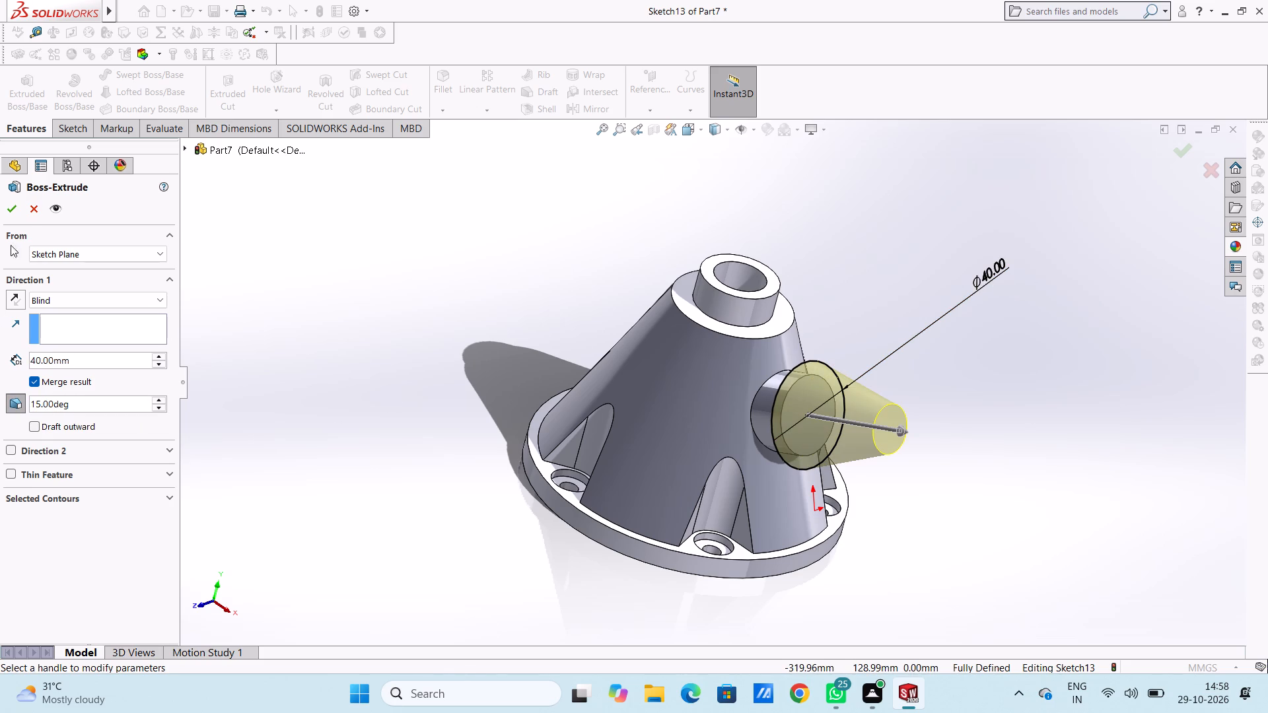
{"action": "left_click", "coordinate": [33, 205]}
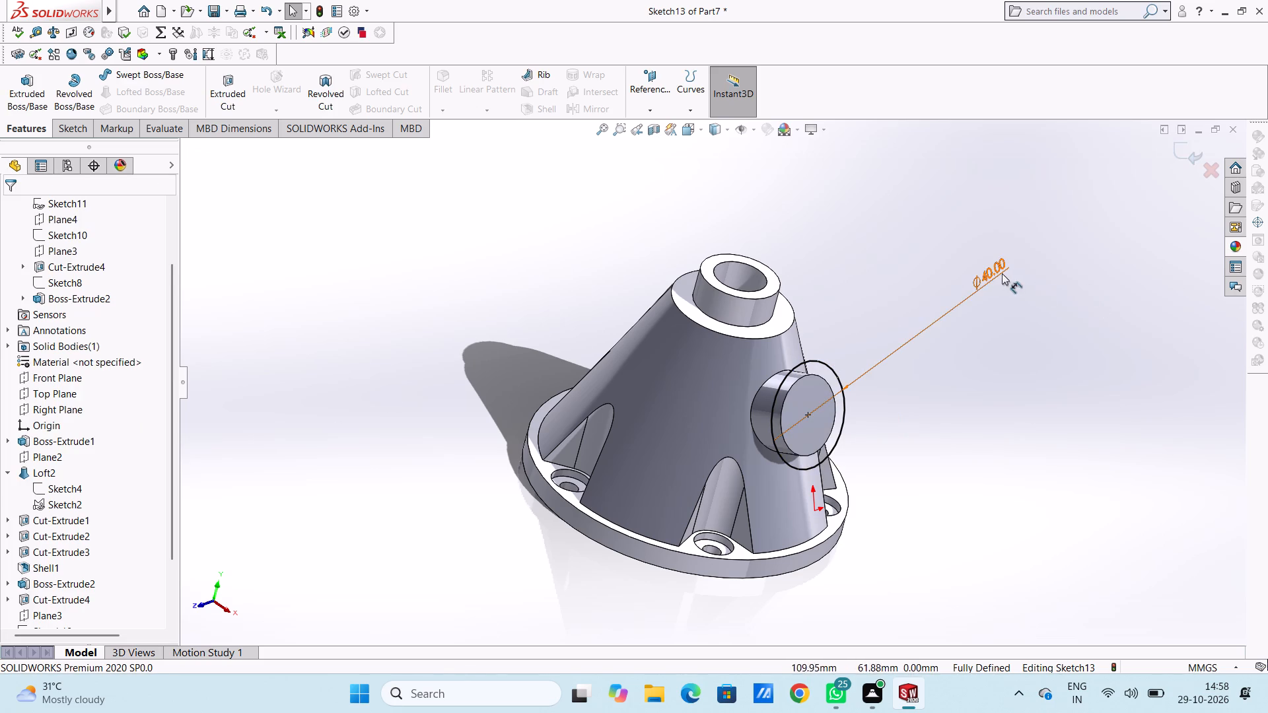
Set the diameter of the sketched circle on the side boss's outer face to 30 mm.
{"action": "double_click", "coordinate": [1001, 273]}
{"action": "type", "text": "30"}
{"action": "key", "text": "Return"}
{"action": "left_click", "coordinate": [413, 359]}
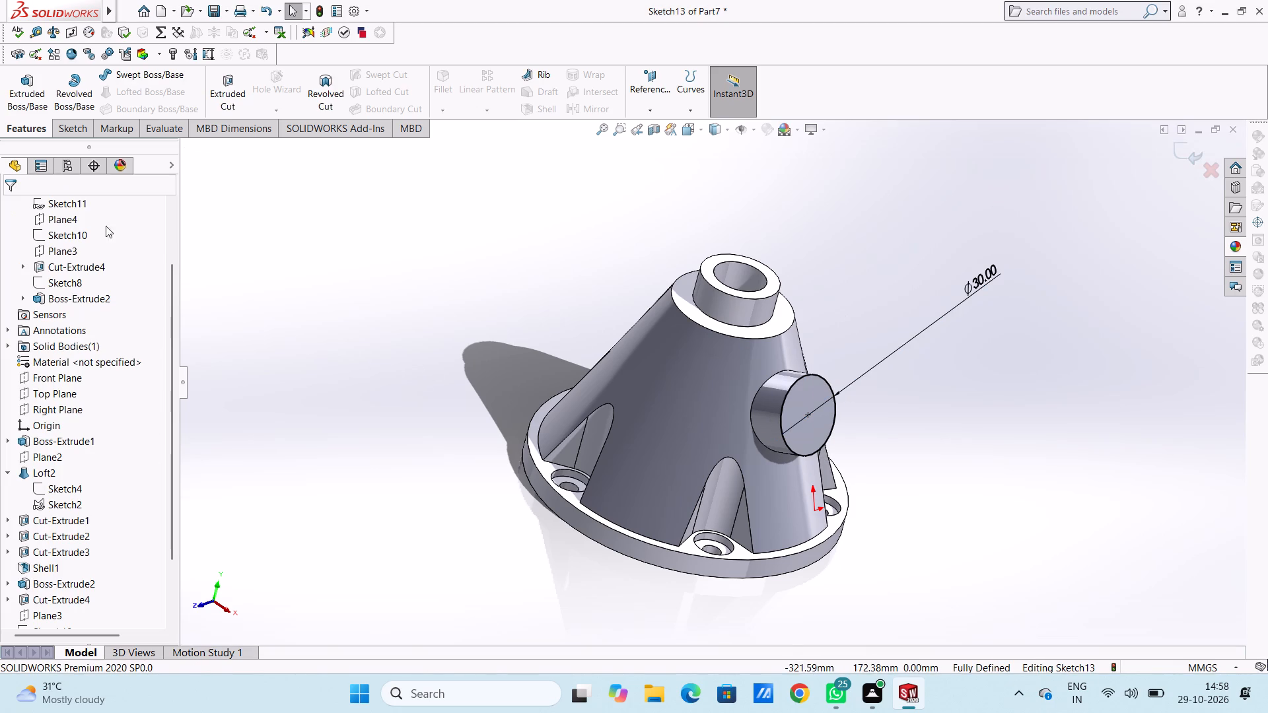
Extrude the 30 mm circle inward up to the cone body with a 15-degree outward draft, merging the result.
{"action": "left_click", "coordinate": [29, 74]}
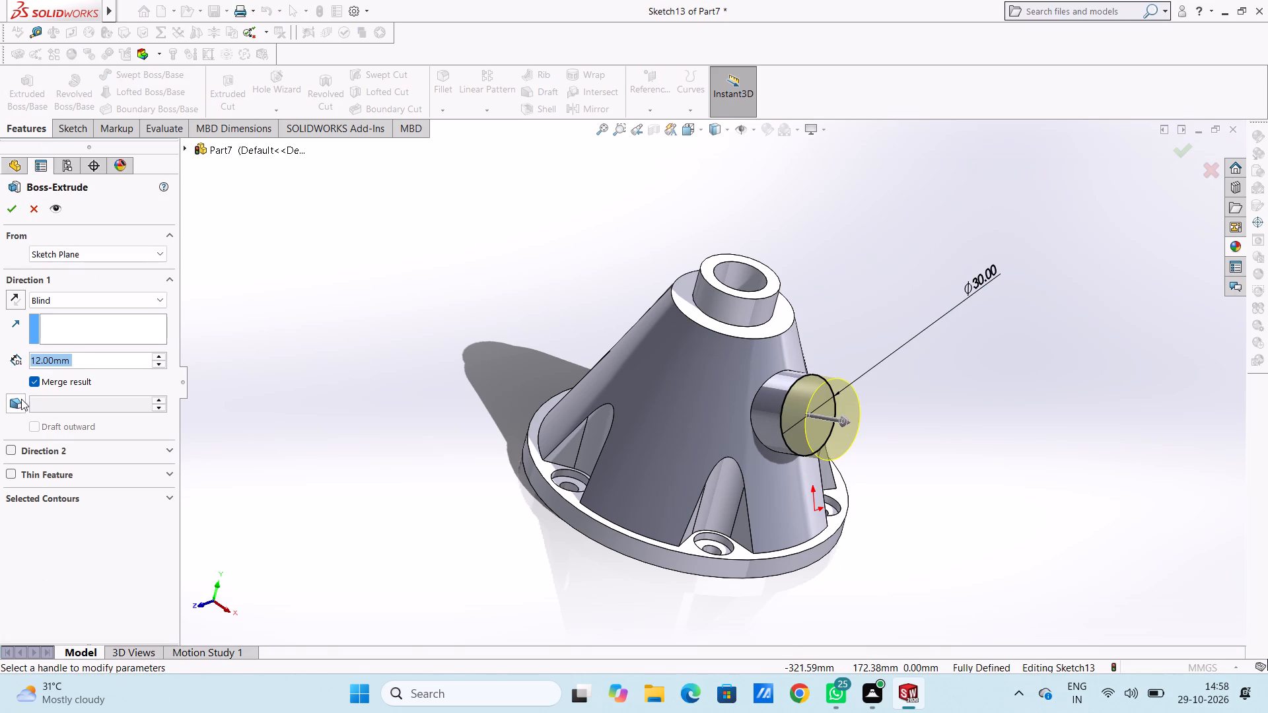
{"action": "left_click", "coordinate": [14, 399]}
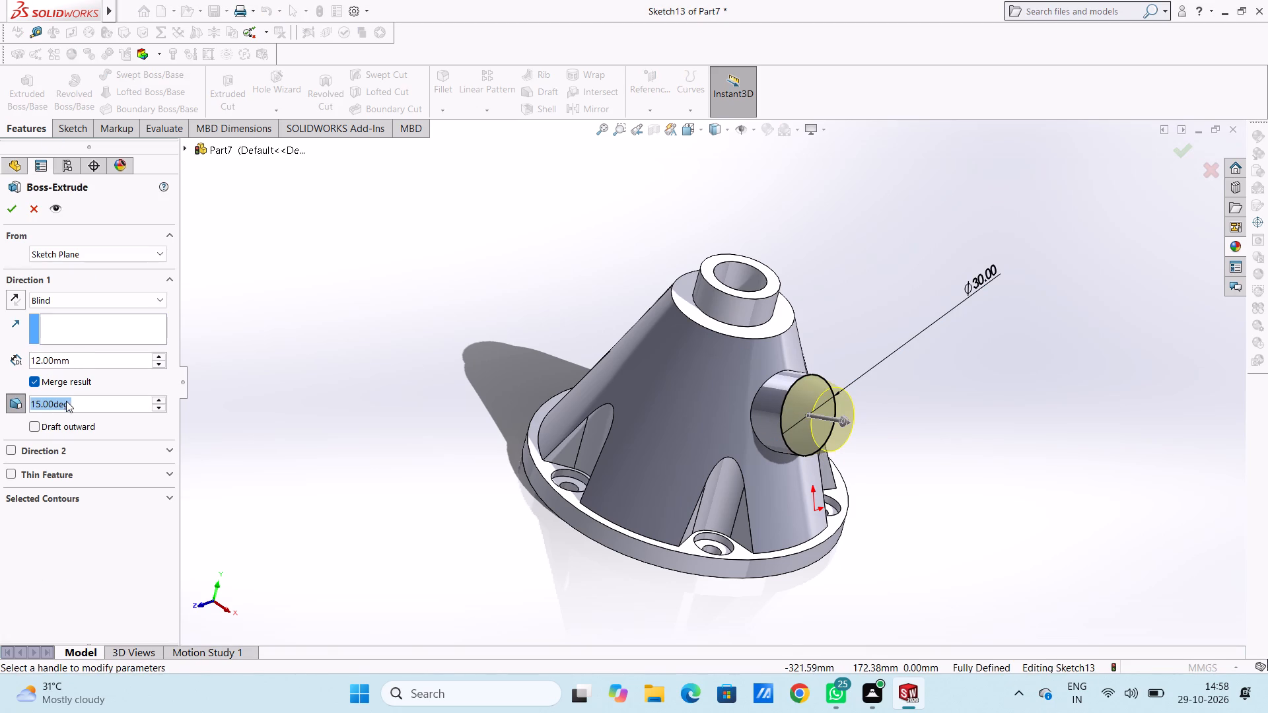
{"action": "left_click", "coordinate": [36, 423]}
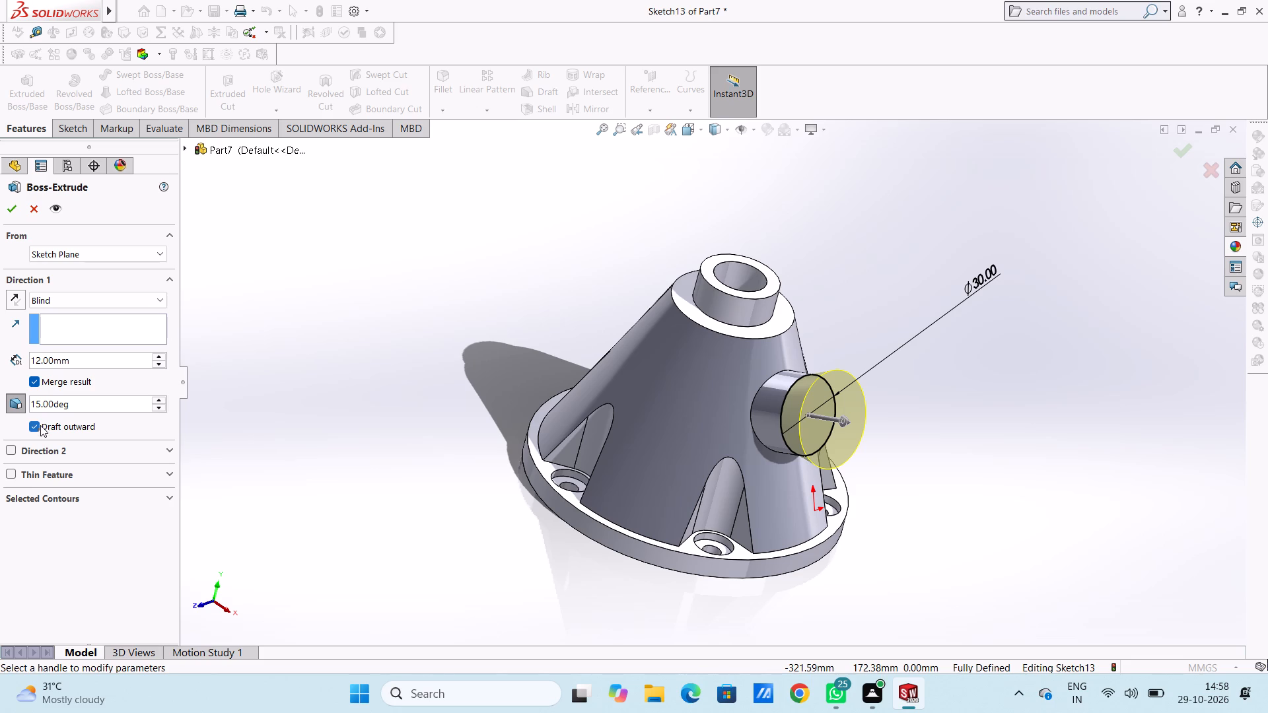
{"action": "left_click", "coordinate": [17, 297]}
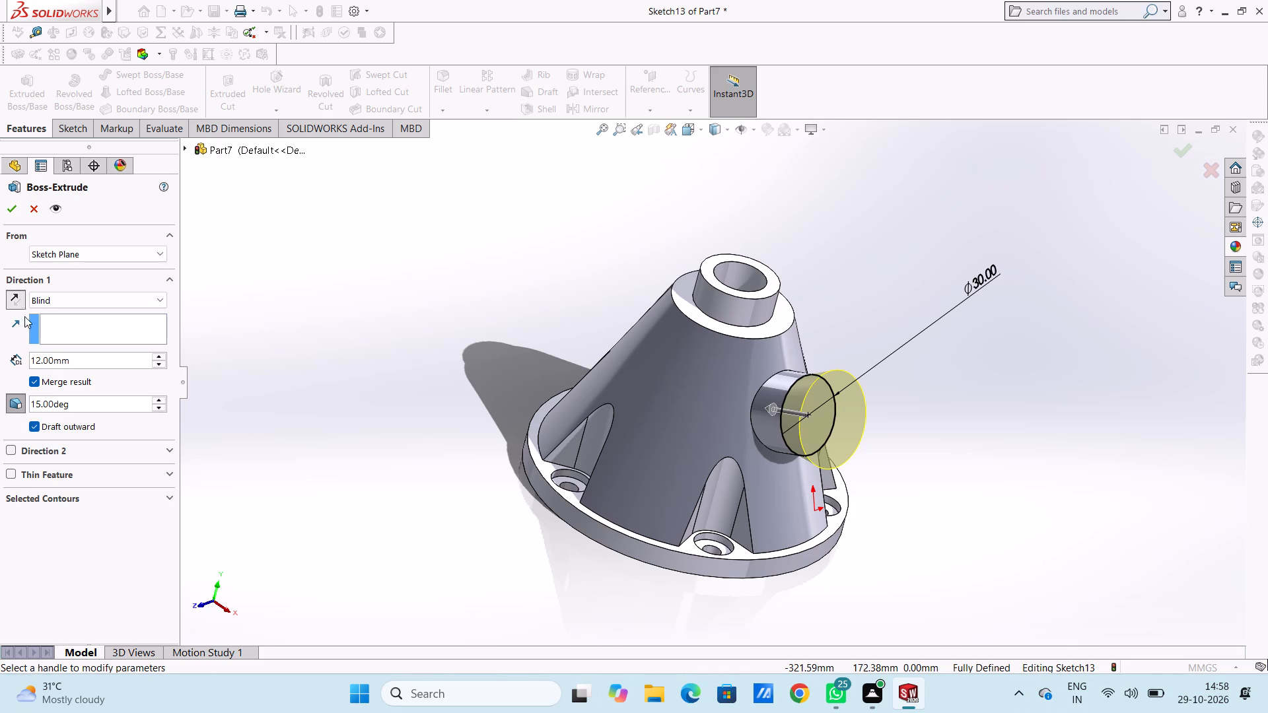
{"action": "left_click", "coordinate": [87, 300]}
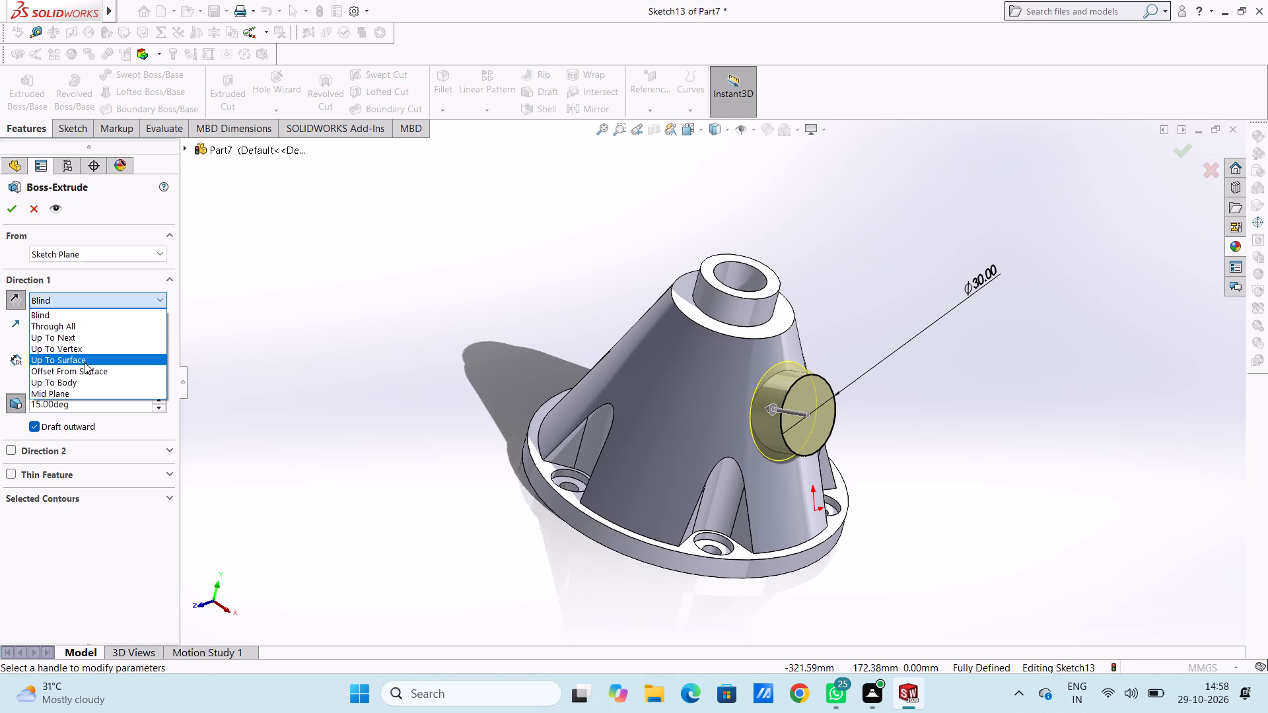
{"action": "left_click", "coordinate": [89, 378]}
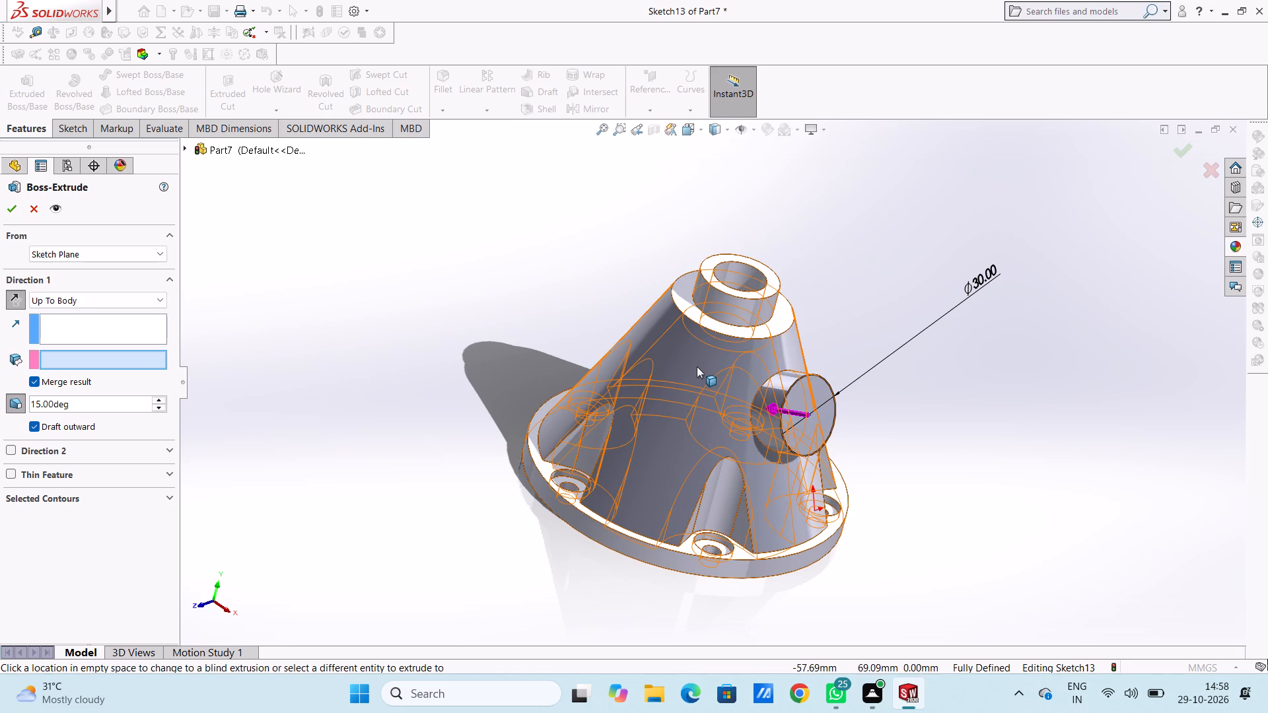
{"action": "left_click", "coordinate": [699, 367]}
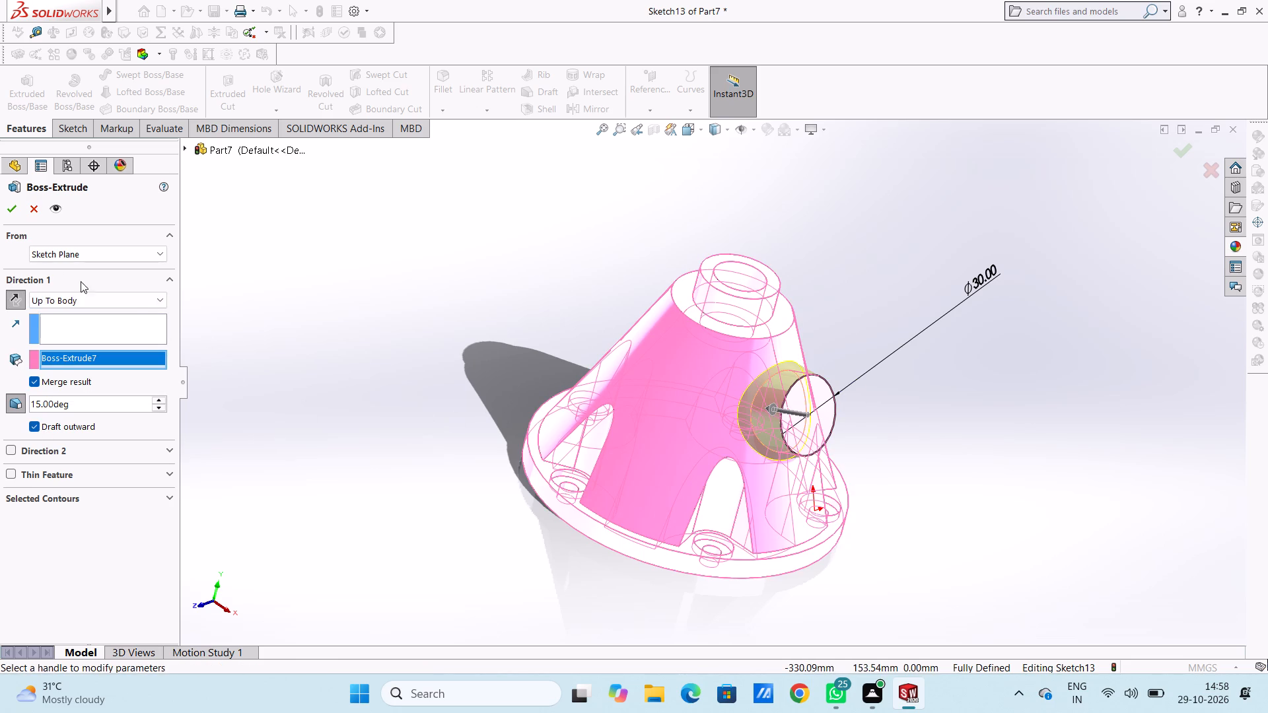
{"action": "left_click", "coordinate": [12, 207]}
{"action": "left_click", "coordinate": [404, 322]}
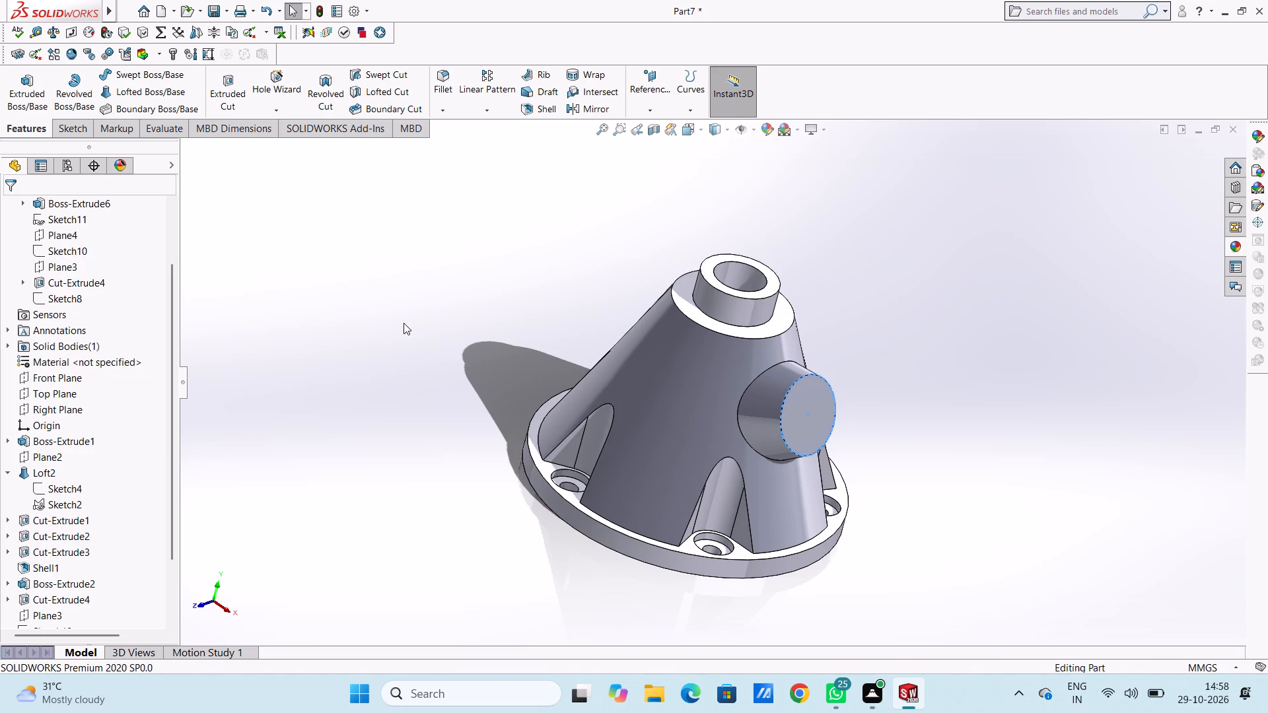
Examine the part from several angles, including the hollow underside, the flange and the tapered side boss.
{"action": "middle_click_drag", "start_coordinate": [367, 394], "coordinate": [350, 366]}
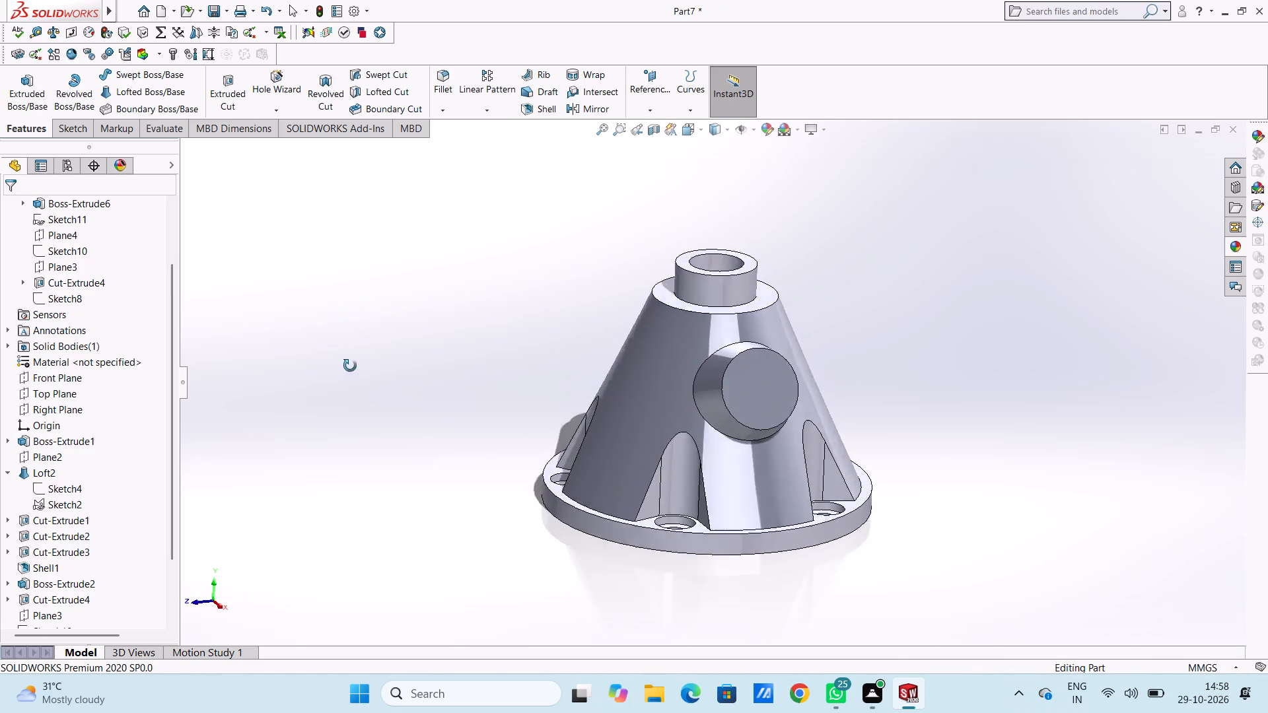
{"action": "middle_click_drag", "start_coordinate": [350, 366], "coordinate": [491, 281]}
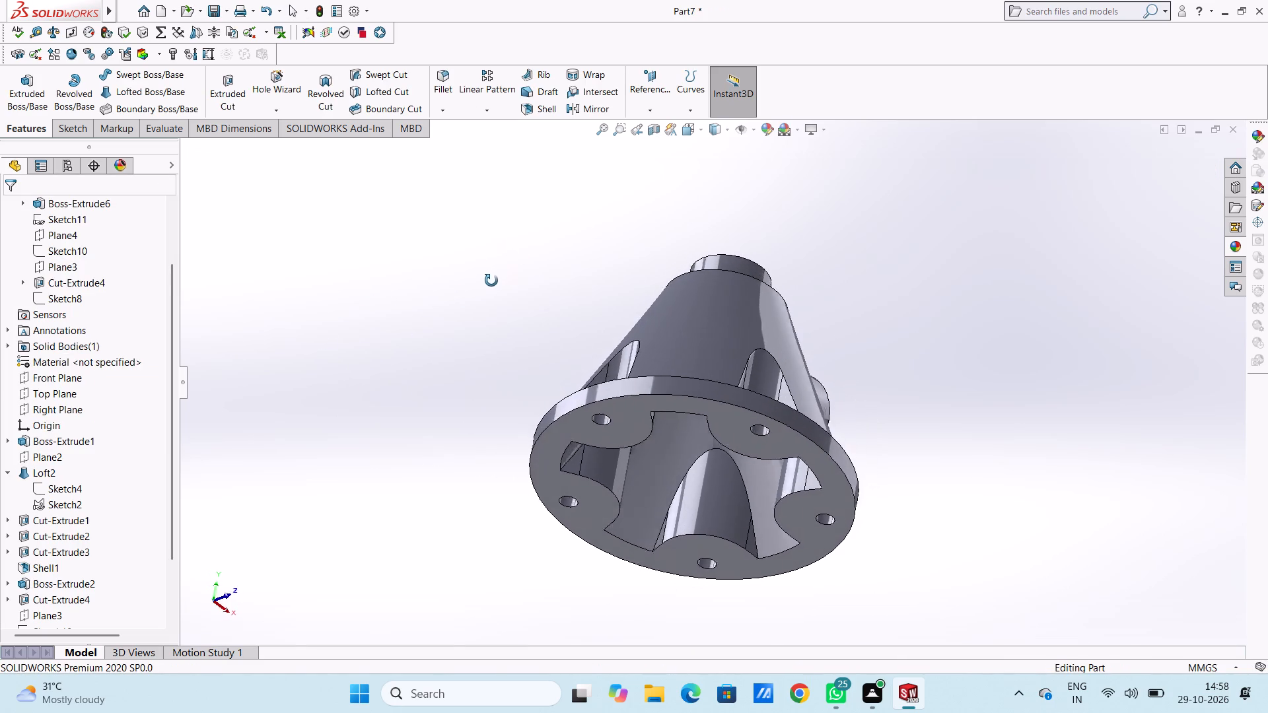
{"action": "middle_click_drag", "start_coordinate": [491, 281], "coordinate": [483, 285]}
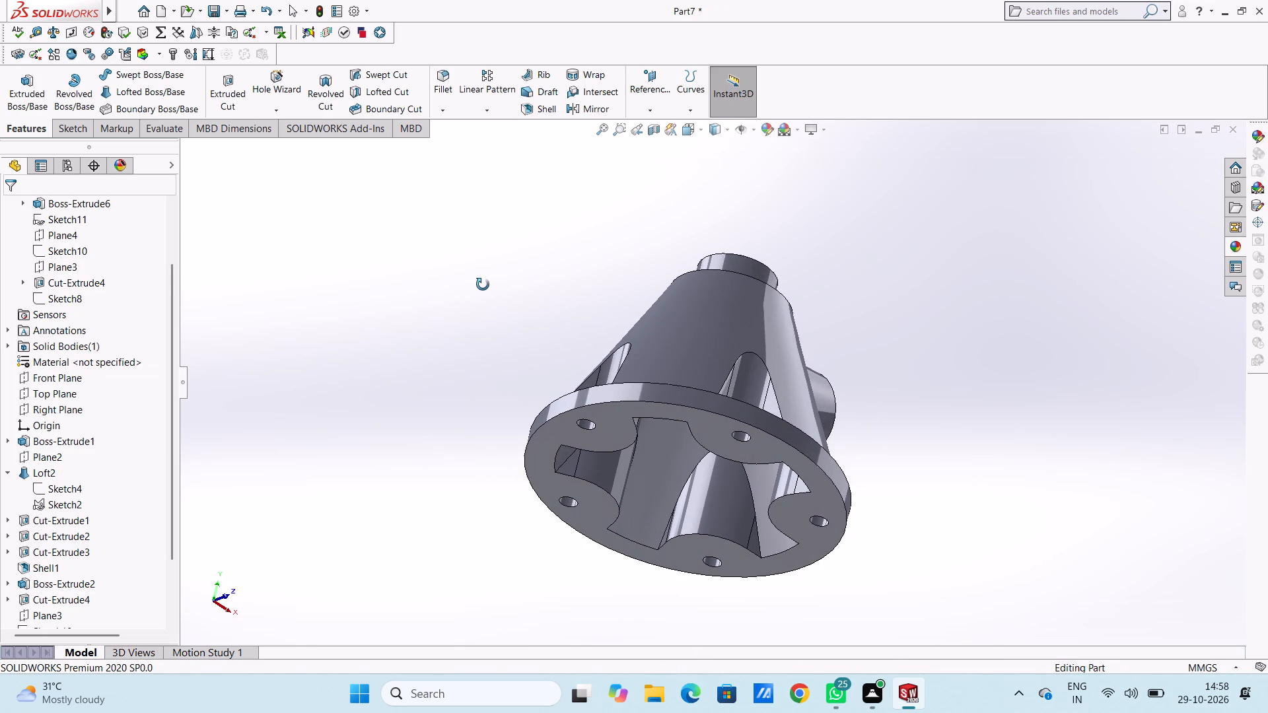
{"action": "middle_click_drag", "start_coordinate": [483, 285], "coordinate": [427, 314]}
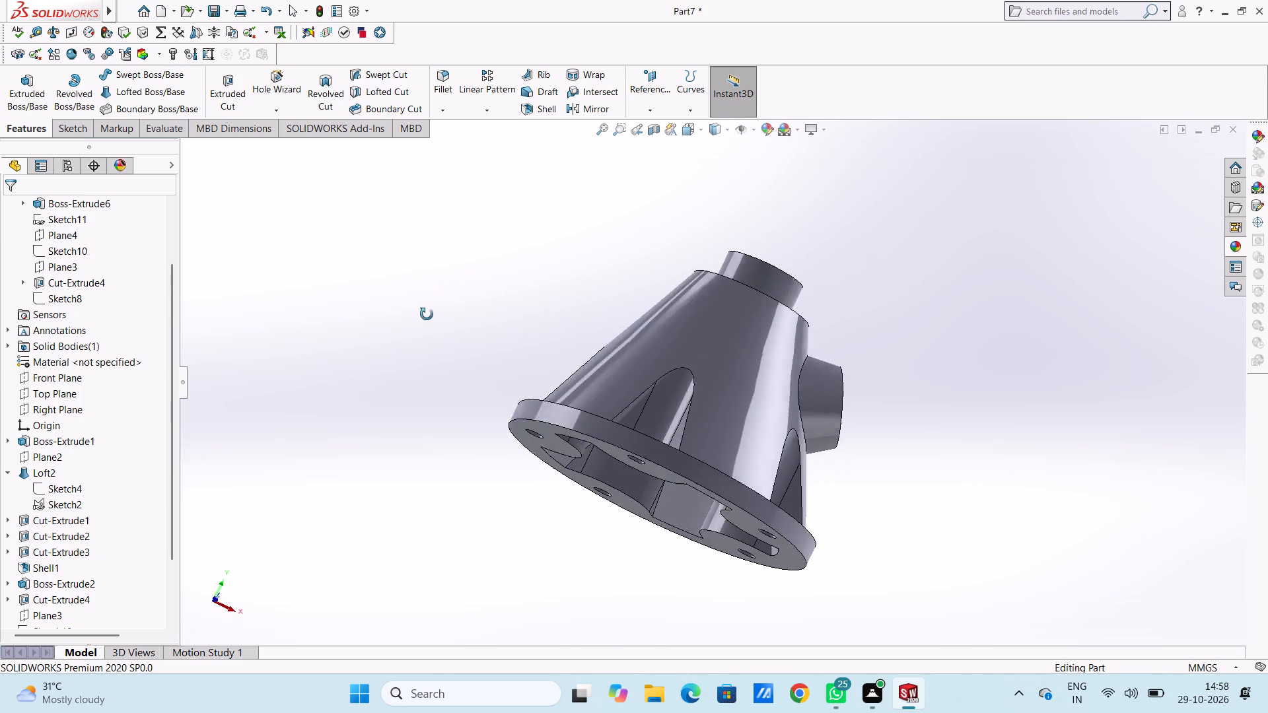
{"action": "middle_click_drag", "start_coordinate": [427, 314], "coordinate": [392, 325]}
{"action": "middle_click", "coordinate": [392, 325]}
{"action": "middle_click_drag", "start_coordinate": [460, 380], "coordinate": [448, 355]}
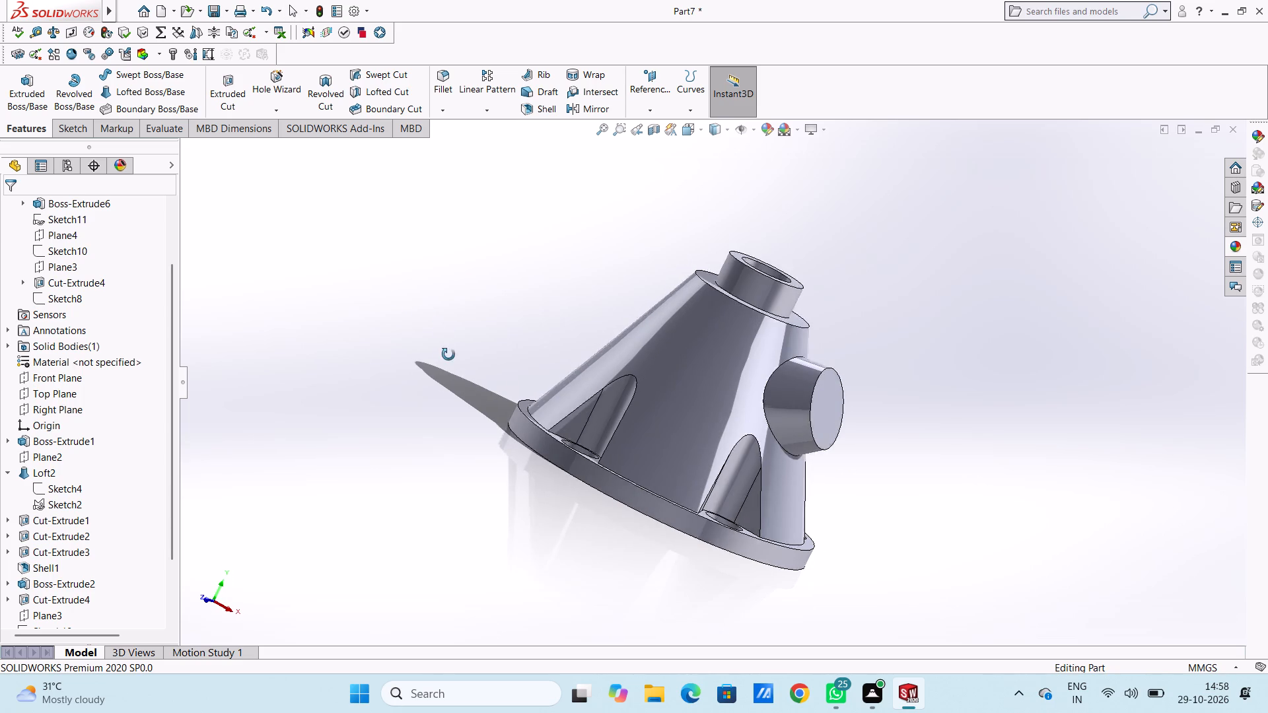
{"action": "middle_click_drag", "start_coordinate": [448, 355], "coordinate": [540, 270]}
{"action": "middle_click_drag", "start_coordinate": [474, 401], "coordinate": [460, 428]}
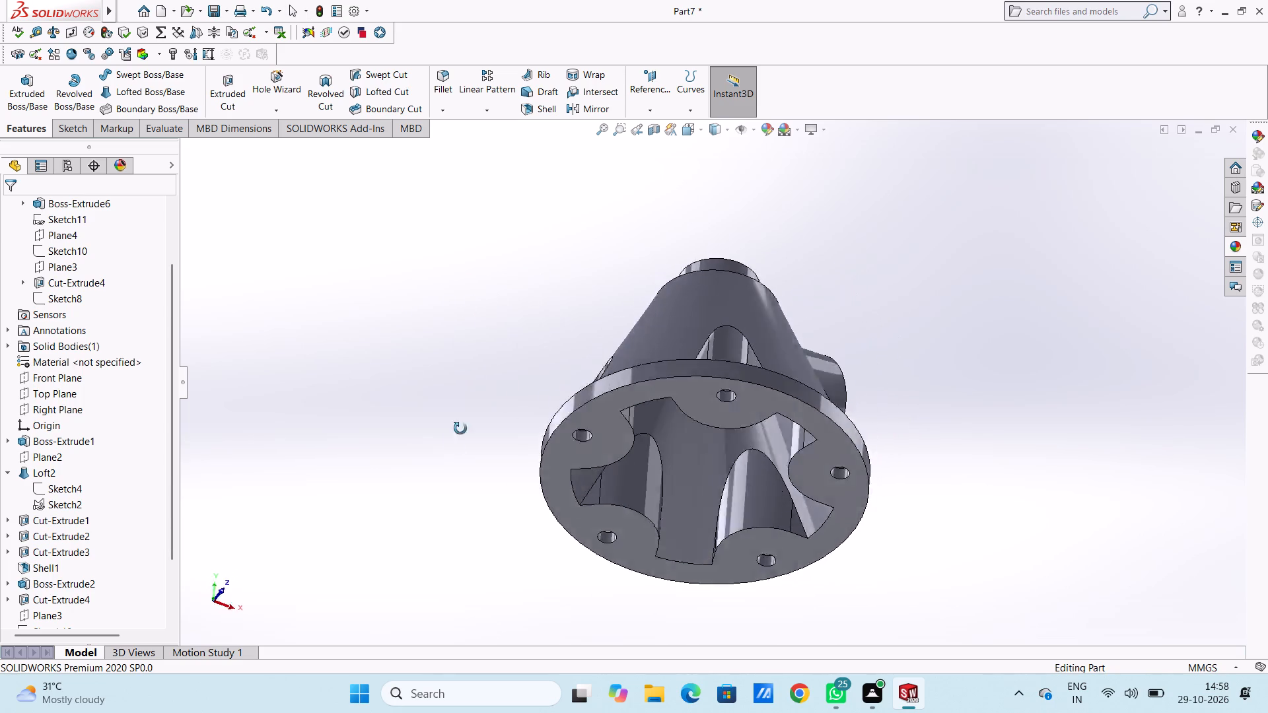
{"action": "middle_click_drag", "start_coordinate": [460, 428], "coordinate": [456, 450]}
{"action": "middle_click_drag", "start_coordinate": [459, 313], "coordinate": [417, 433]}
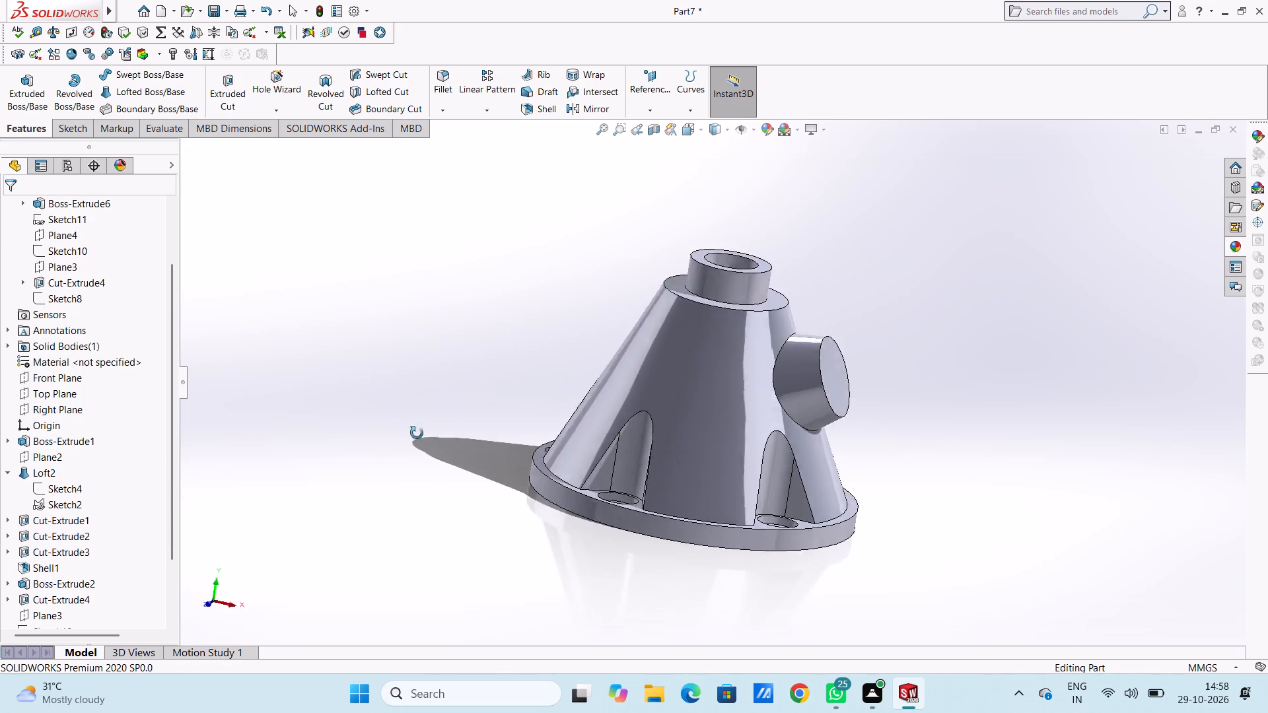
{"action": "middle_click_drag", "start_coordinate": [417, 433], "coordinate": [369, 434]}
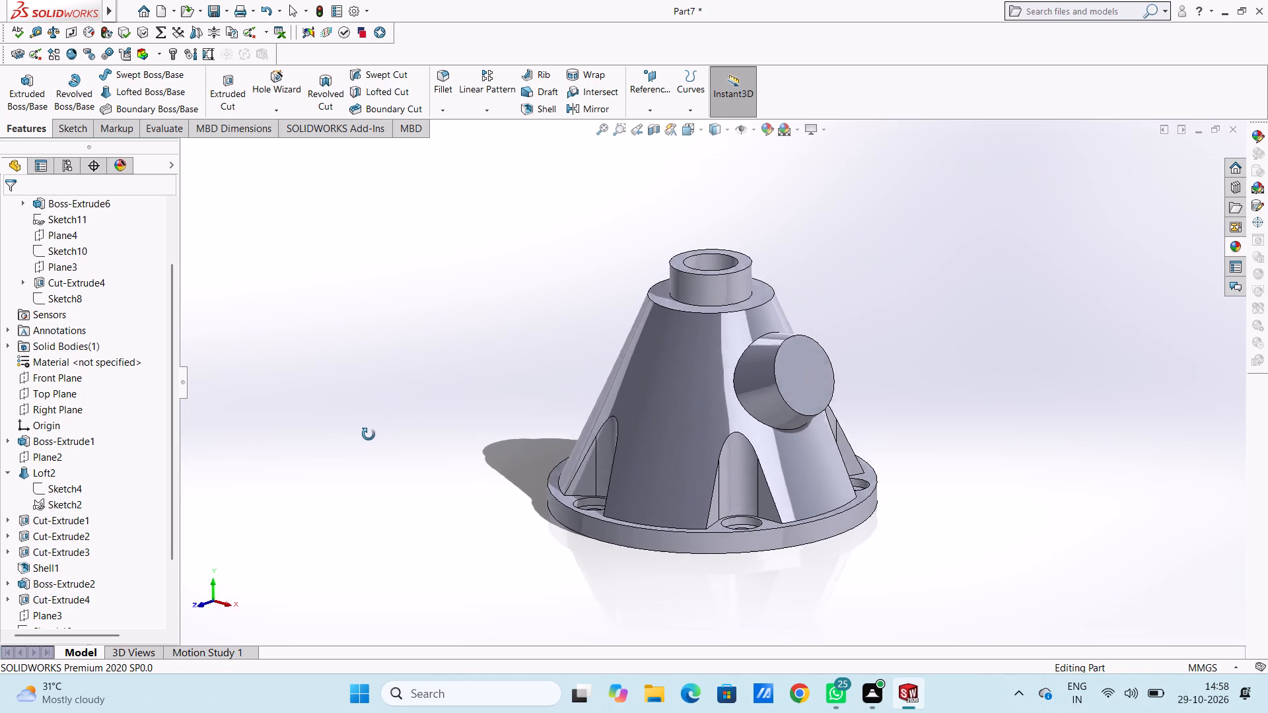
{"action": "middle_click_drag", "start_coordinate": [369, 434], "coordinate": [367, 435]}
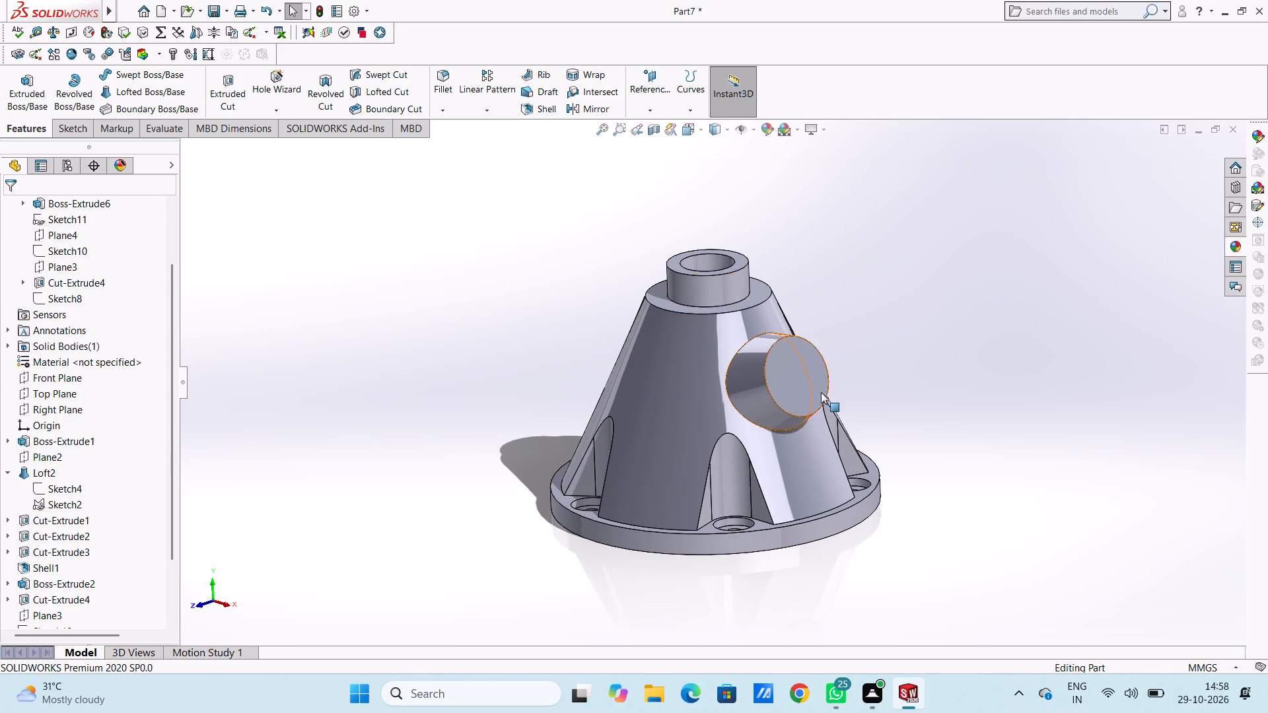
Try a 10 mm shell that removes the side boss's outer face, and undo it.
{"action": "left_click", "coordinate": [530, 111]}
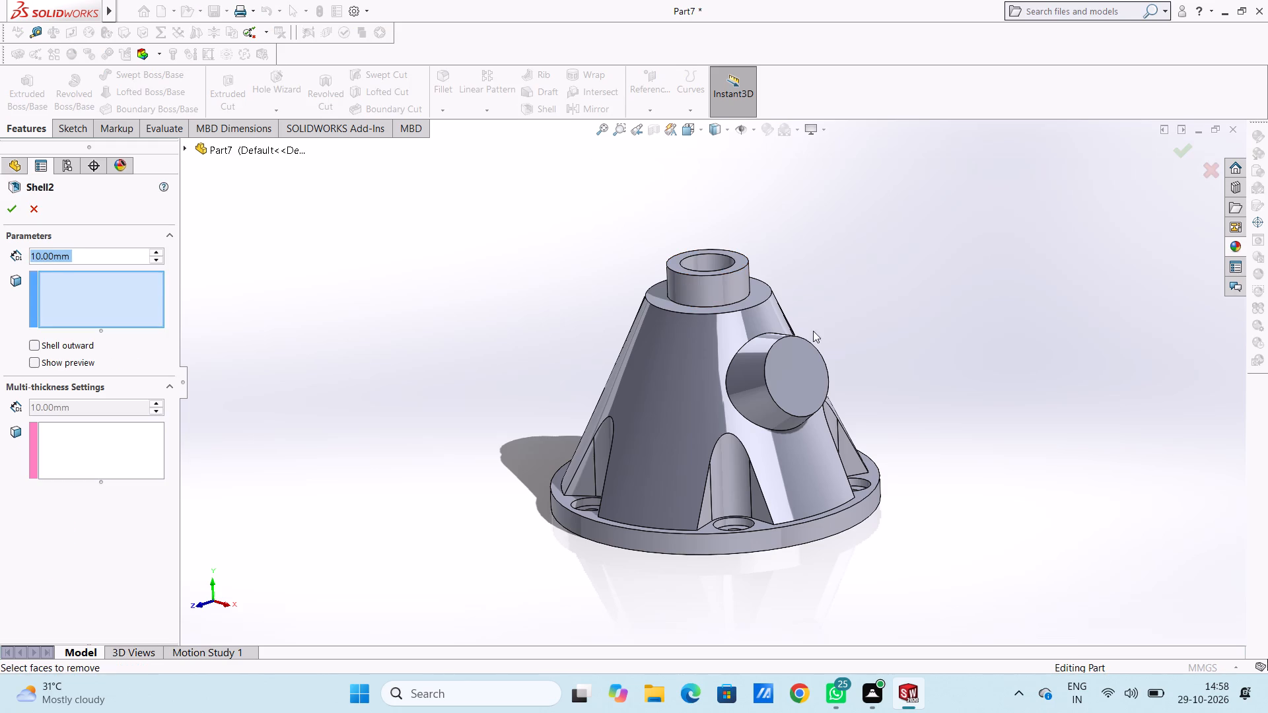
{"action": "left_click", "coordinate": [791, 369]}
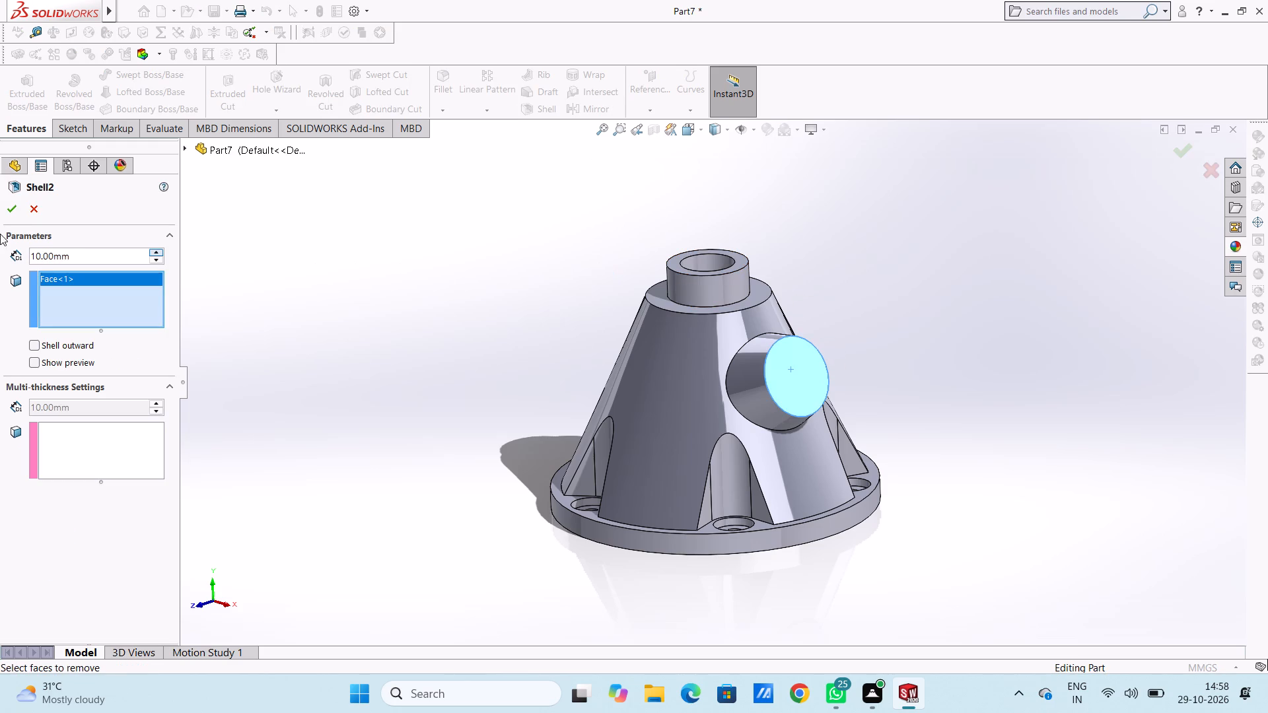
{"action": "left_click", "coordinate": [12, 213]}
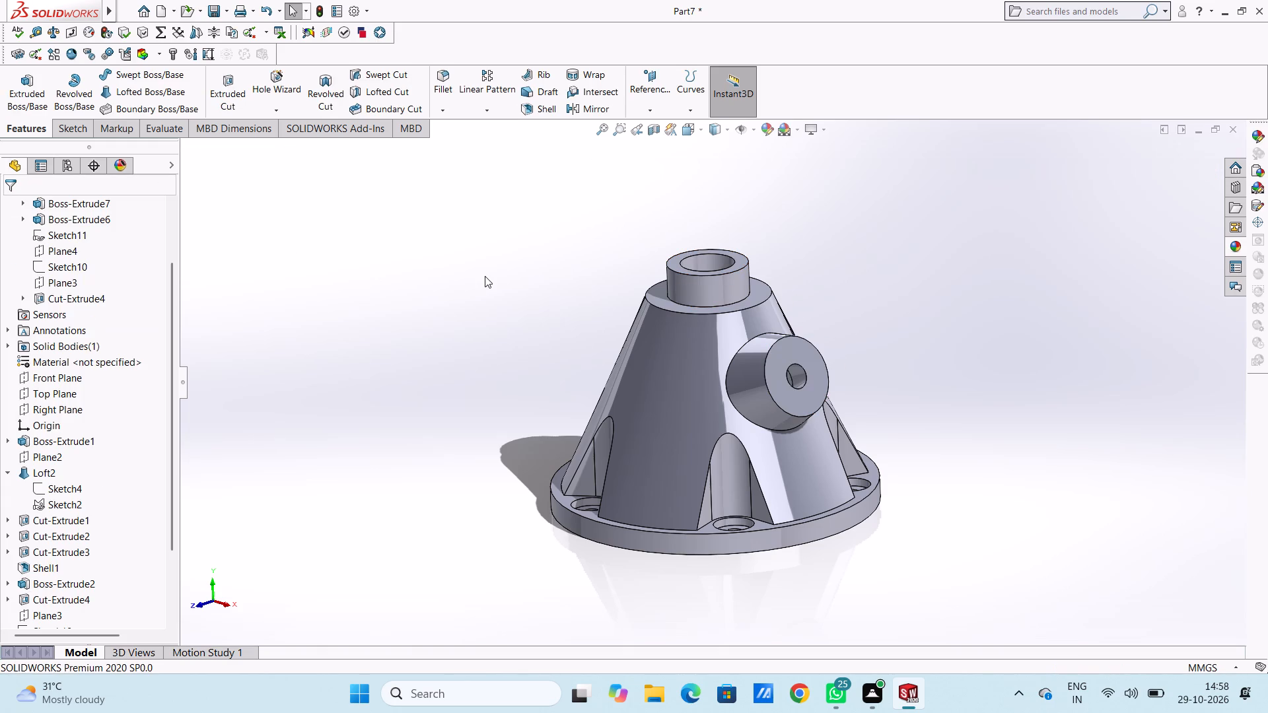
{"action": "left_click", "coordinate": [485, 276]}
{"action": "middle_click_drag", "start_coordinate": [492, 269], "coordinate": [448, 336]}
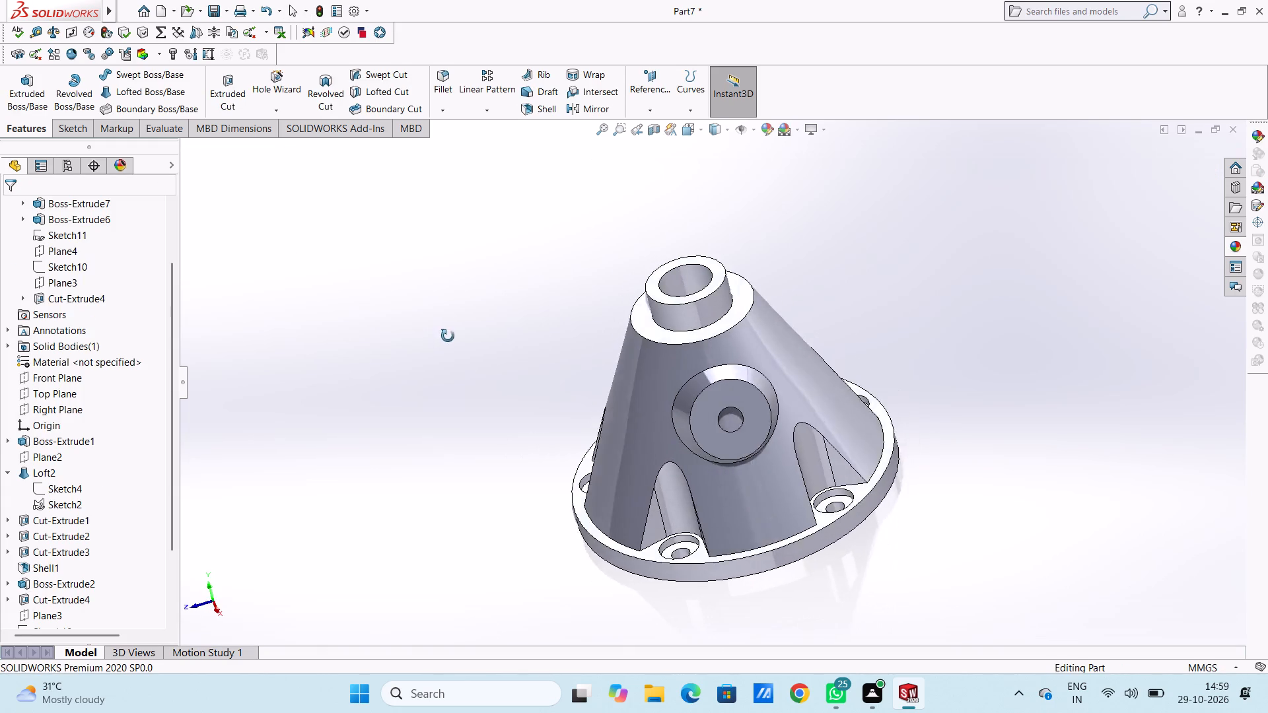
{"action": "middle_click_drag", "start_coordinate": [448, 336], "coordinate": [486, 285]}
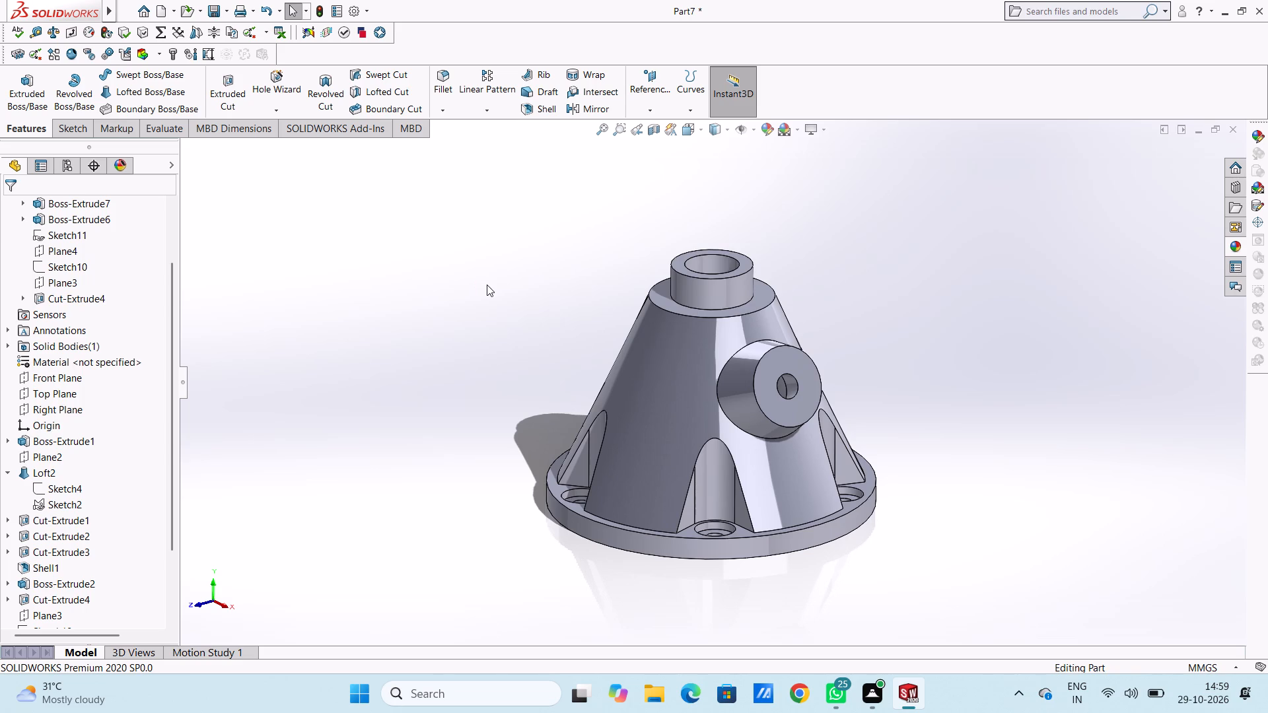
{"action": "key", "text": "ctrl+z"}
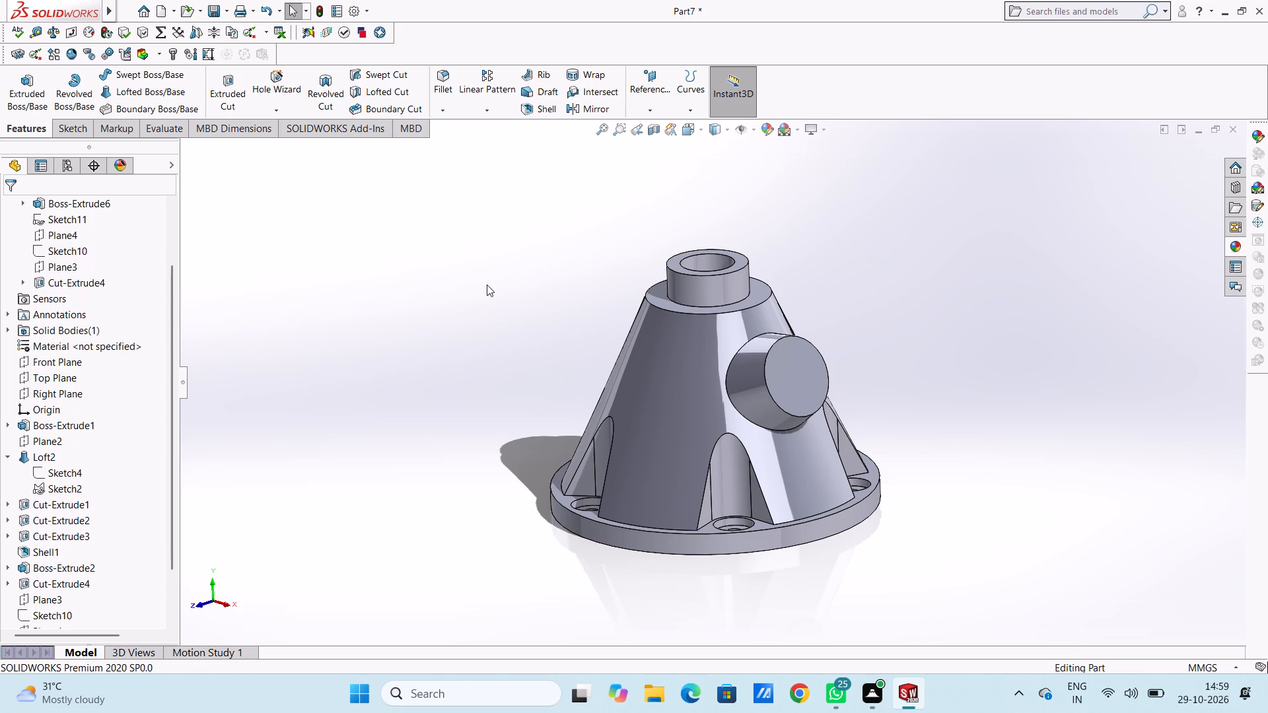
Start a sketch on the side boss's outer face and draw a concentric circle with an 8 mm radius.
{"action": "key", "text": "ctrl+4"}
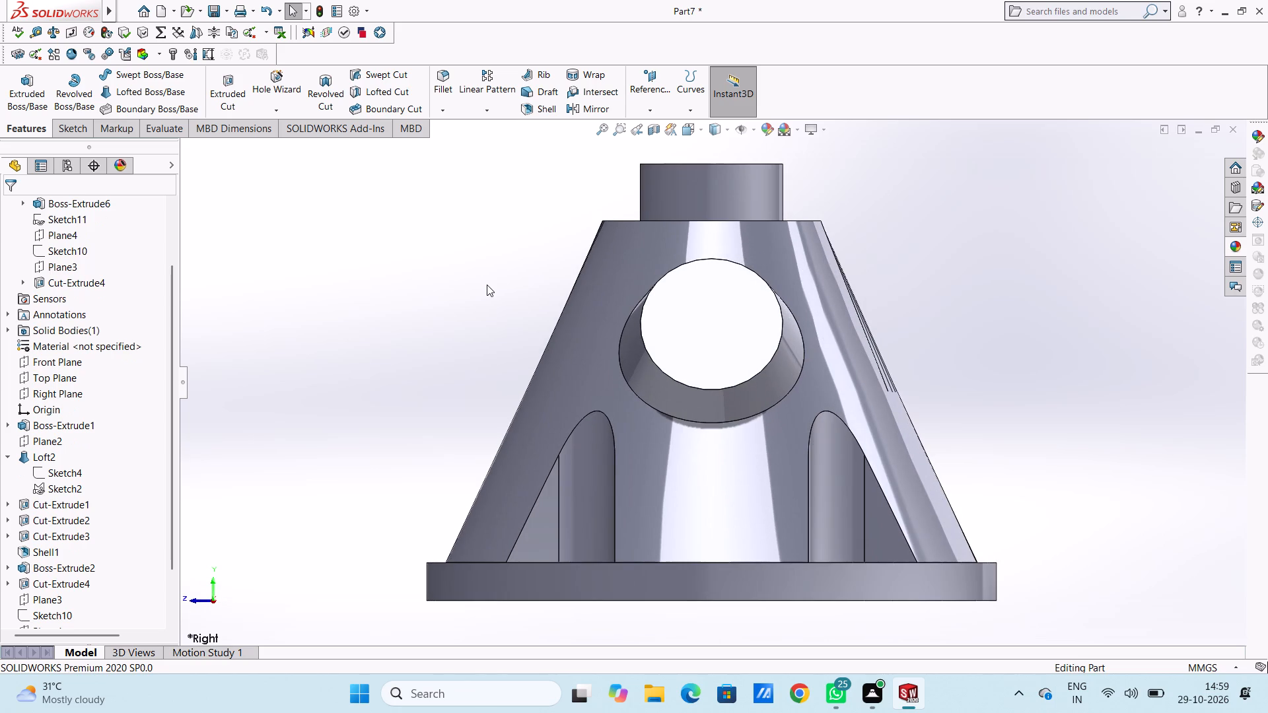
{"action": "scroll", "coordinate": [487, 285], "scroll_direction": "up", "scroll_amount": 4}
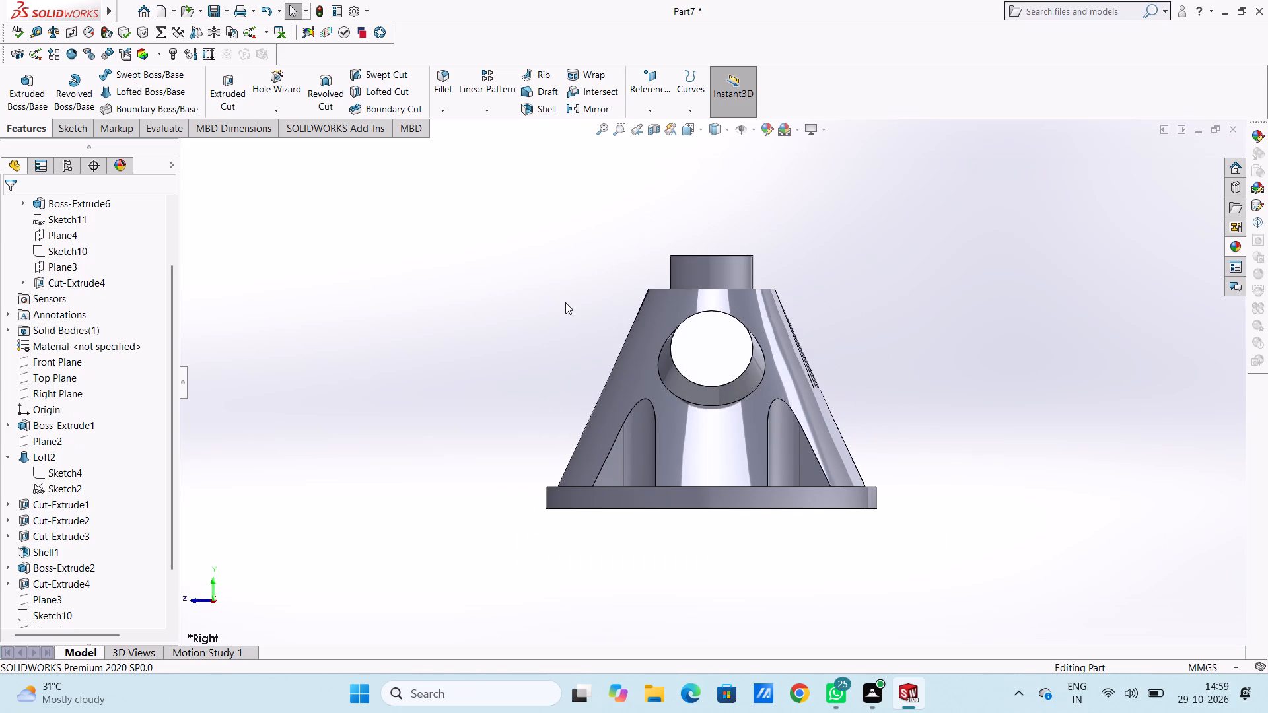
{"action": "scroll", "coordinate": [565, 302], "scroll_direction": "up", "scroll_amount": 2}
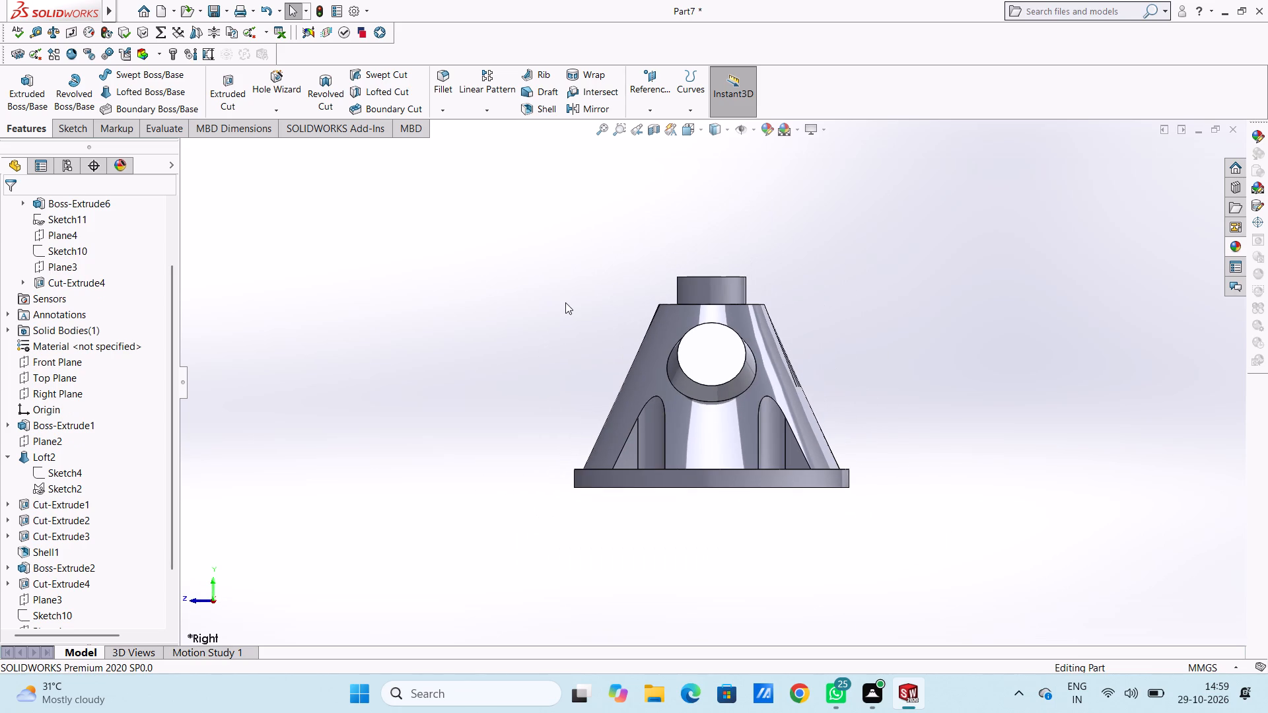
{"action": "scroll", "coordinate": [695, 361], "scroll_direction": "down", "scroll_amount": 2}
{"action": "left_click", "coordinate": [708, 362]}
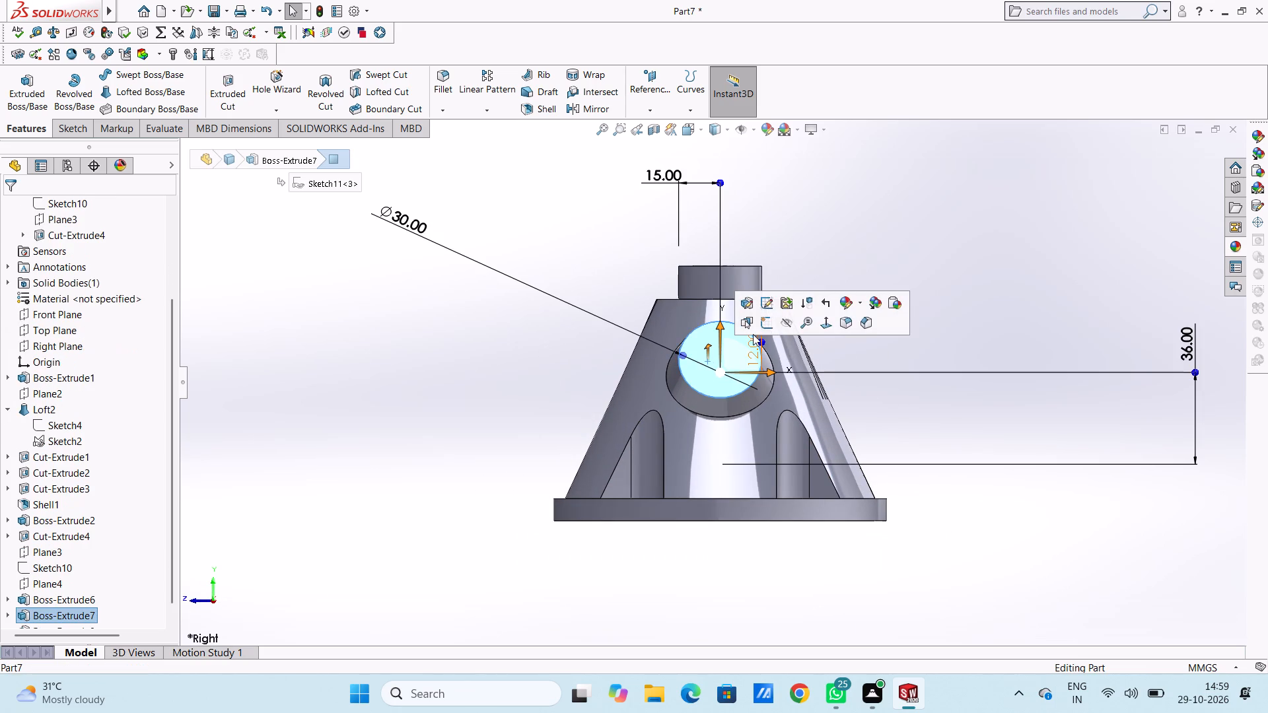
{"action": "left_click", "coordinate": [766, 328]}
{"action": "left_click", "coordinate": [802, 281]}
{"action": "middle_click_drag", "start_coordinate": [787, 268], "coordinate": [787, 337]}
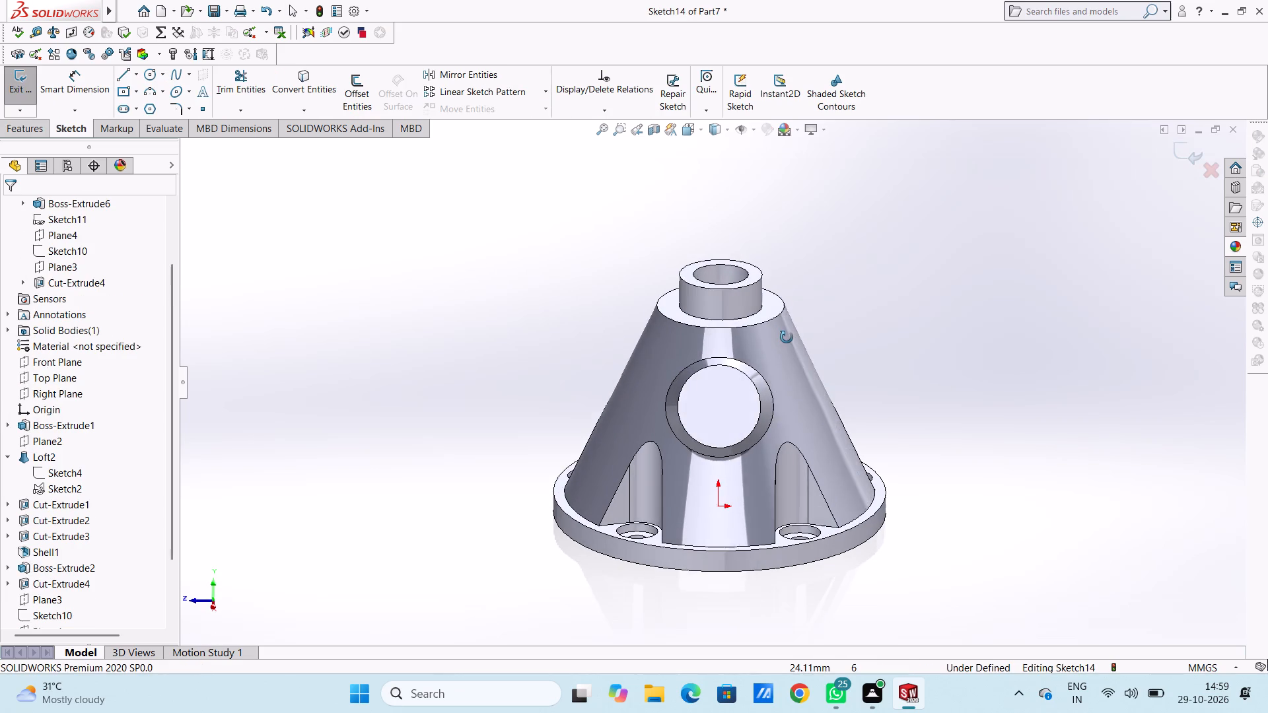
{"action": "middle_click_drag", "start_coordinate": [787, 337], "coordinate": [789, 339]}
{"action": "scroll", "coordinate": [726, 402], "scroll_direction": "down", "scroll_amount": 4}
{"action": "scroll", "coordinate": [726, 403], "scroll_direction": "up", "scroll_amount": 2}
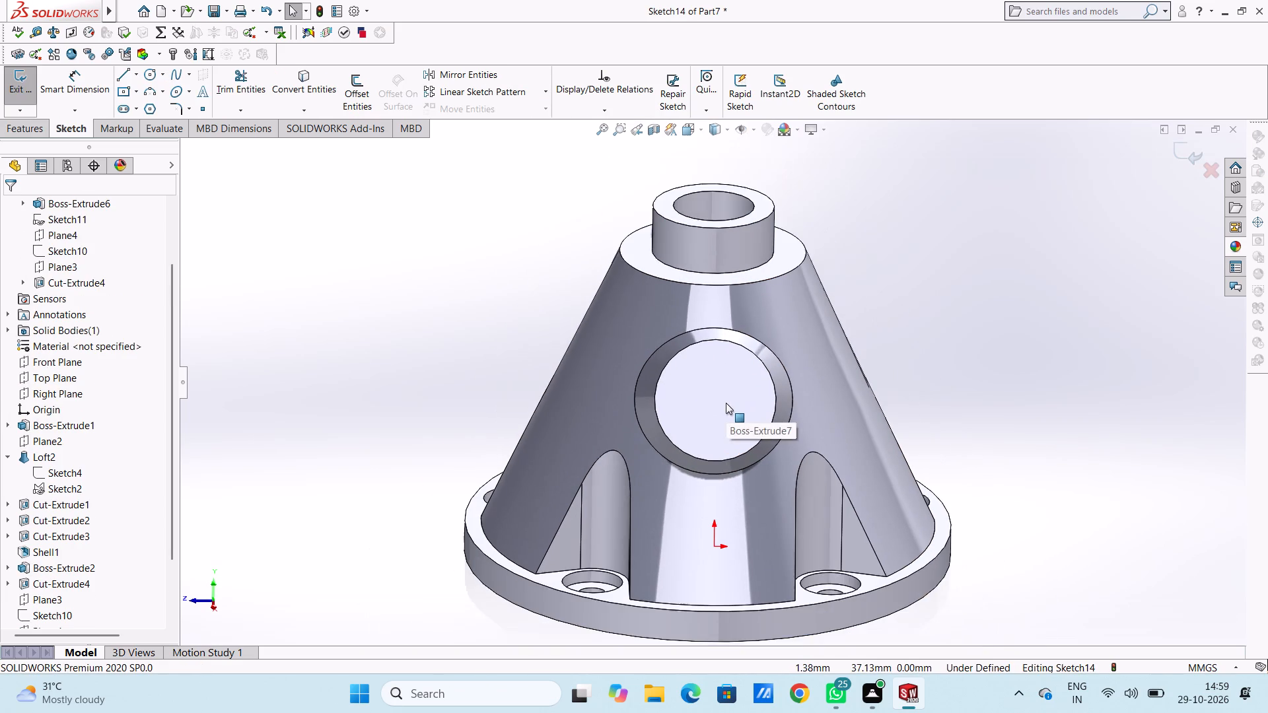
{"action": "scroll", "coordinate": [720, 446], "scroll_direction": "down", "scroll_amount": 1}
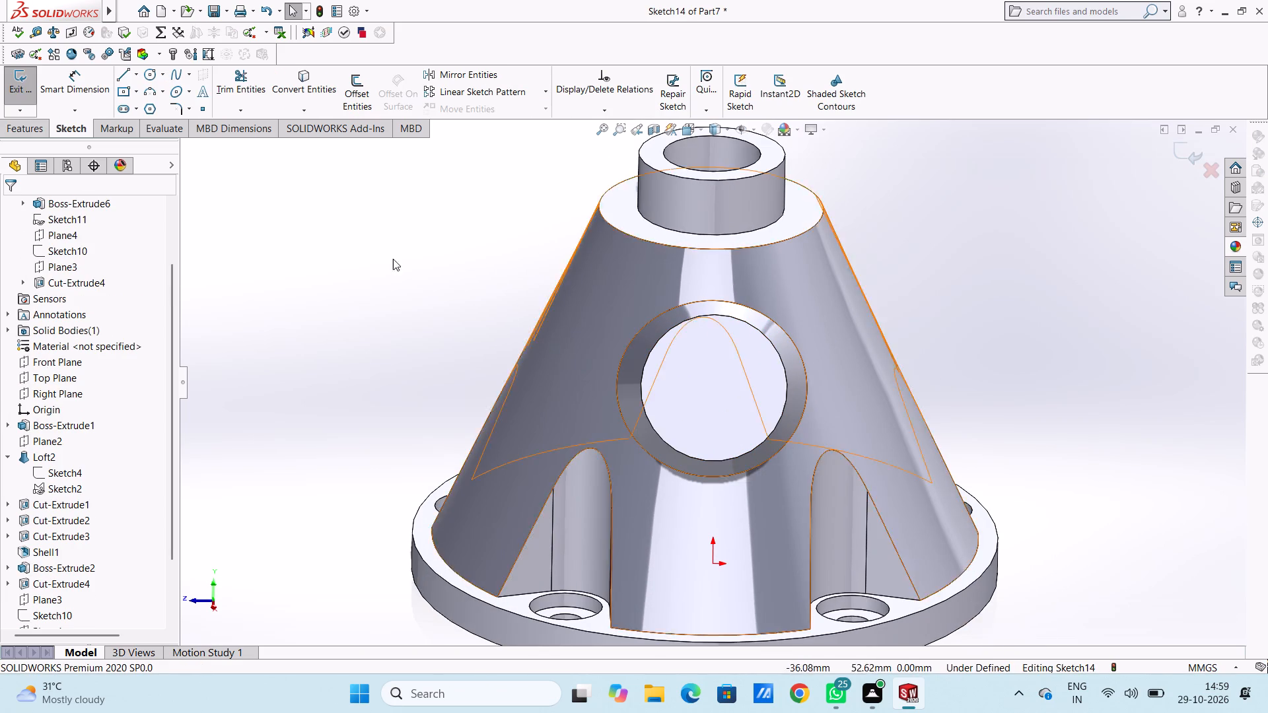
{"action": "left_click", "coordinate": [149, 79]}
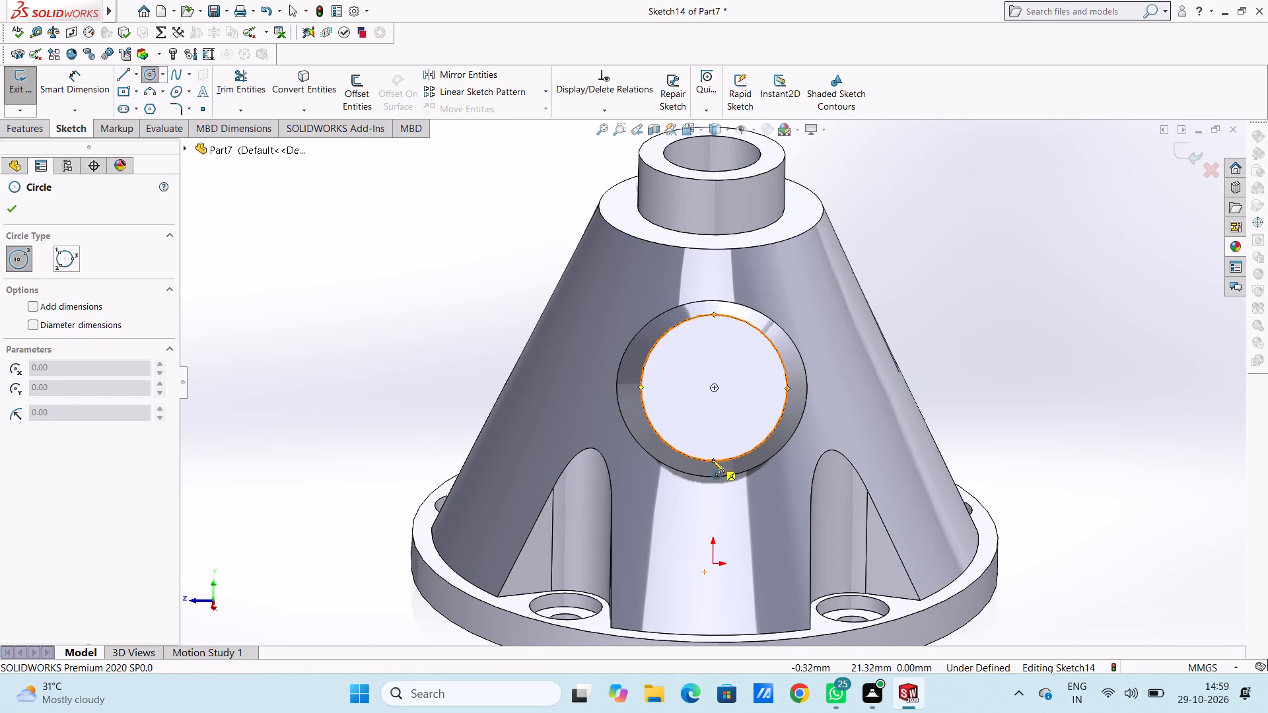
{"action": "left_click", "coordinate": [714, 390]}
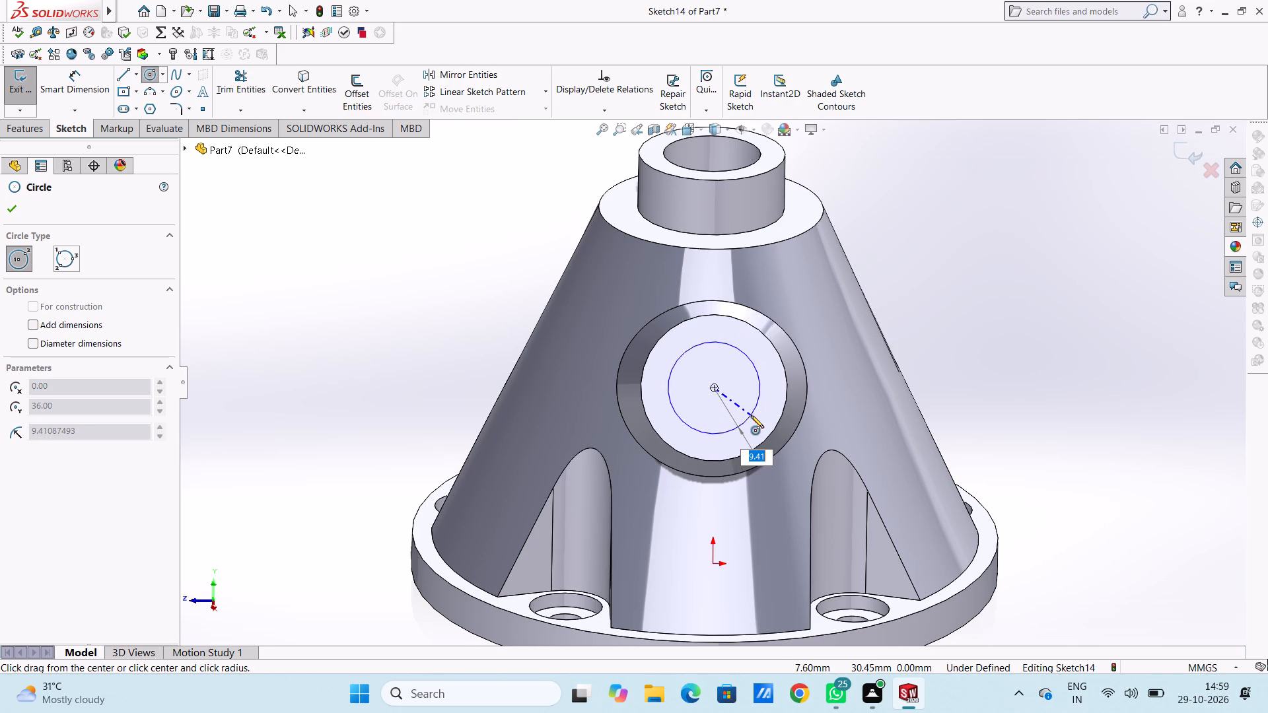
{"action": "key", "text": "8"}
{"action": "key", "text": "Return"}
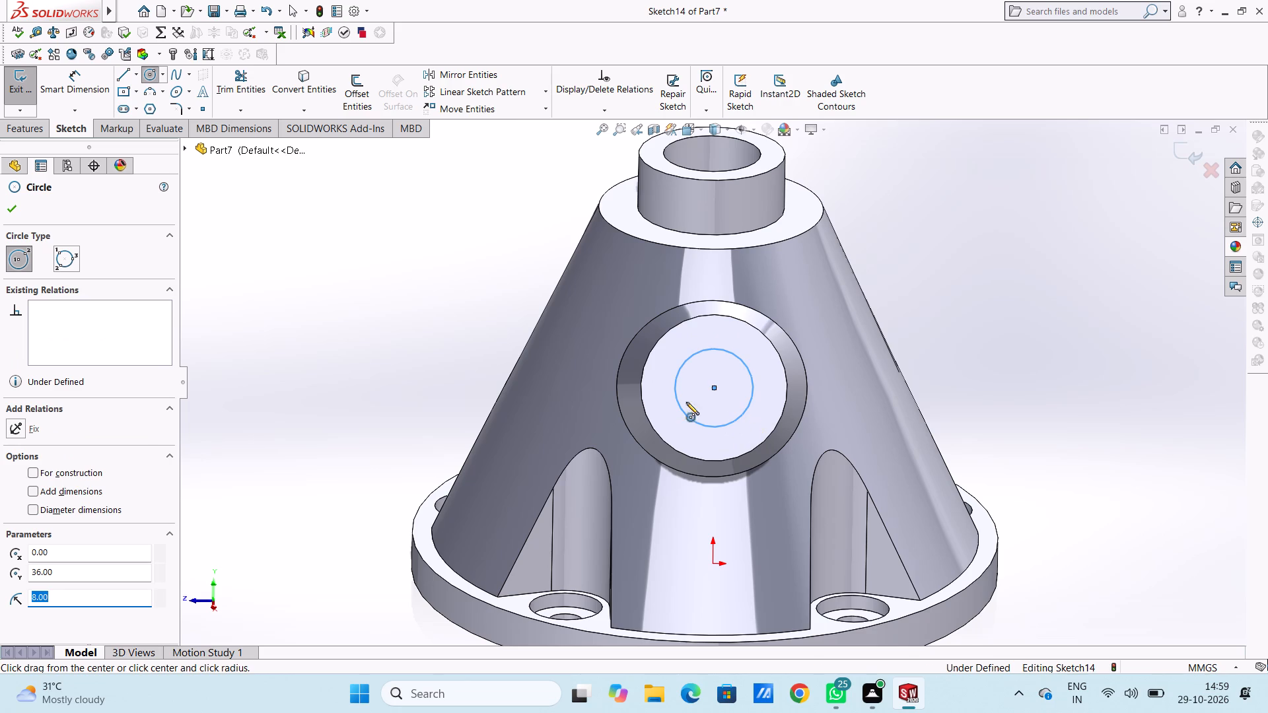
{"action": "left_click", "coordinate": [16, 207]}
{"action": "left_click", "coordinate": [409, 294]}
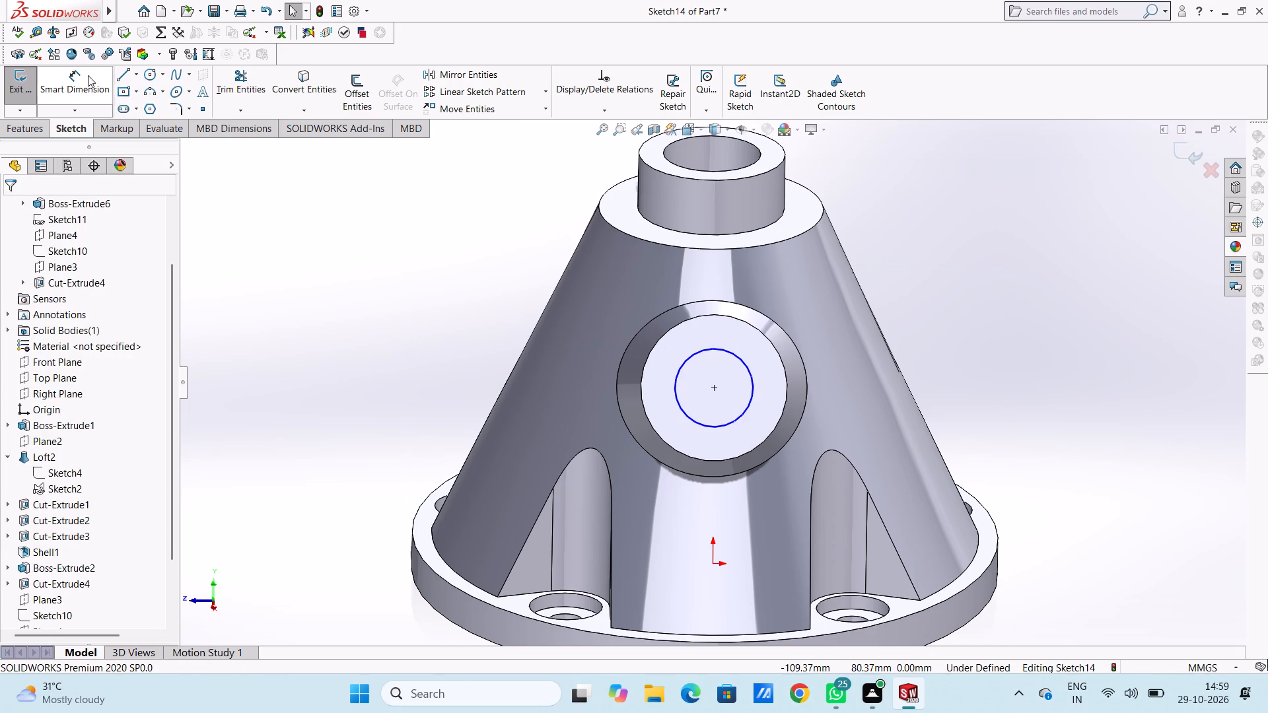
Dimension the new circle on the side boss's face to a diameter of 20 mm.
{"action": "left_click_drag", "start_coordinate": [88, 75], "coordinate": [92, 81]}
{"action": "left_click", "coordinate": [686, 417]}
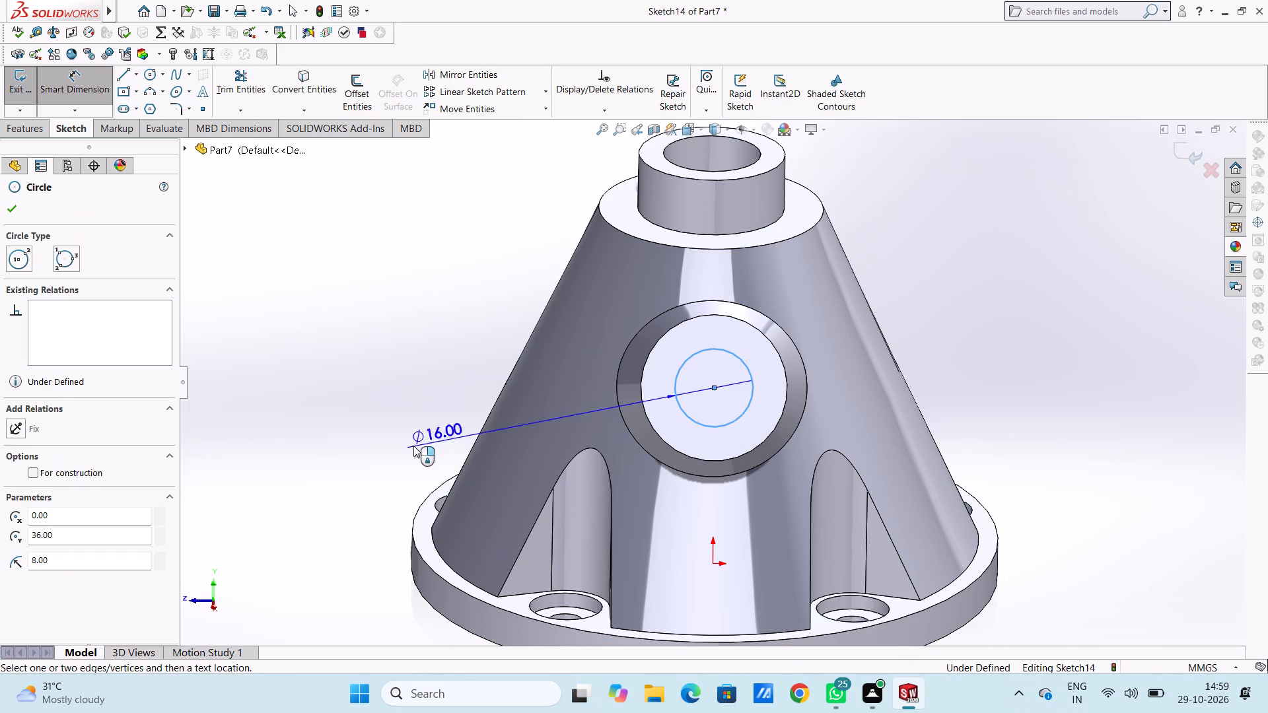
{"action": "left_click", "coordinate": [289, 498]}
{"action": "type", "text": "20"}
{"action": "key", "text": "Return"}
{"action": "left_click", "coordinate": [312, 376]}
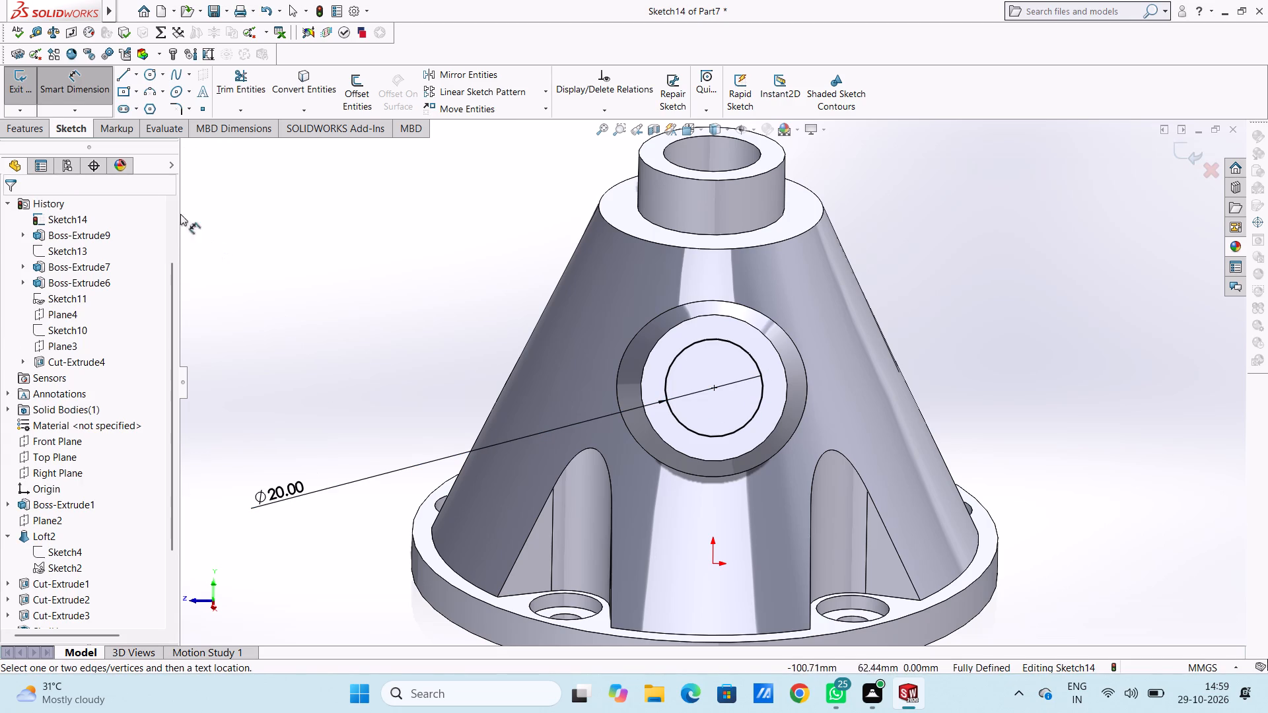
{"action": "left_click_drag", "start_coordinate": [87, 86], "coordinate": [94, 94]}
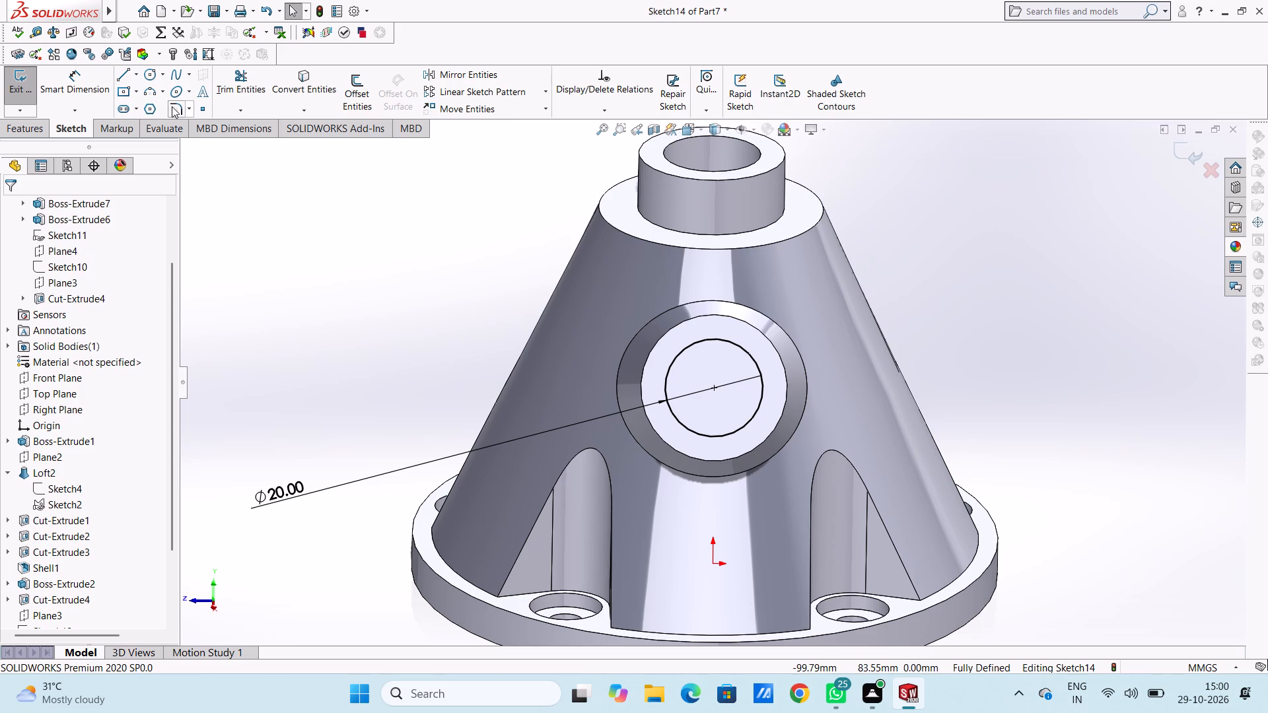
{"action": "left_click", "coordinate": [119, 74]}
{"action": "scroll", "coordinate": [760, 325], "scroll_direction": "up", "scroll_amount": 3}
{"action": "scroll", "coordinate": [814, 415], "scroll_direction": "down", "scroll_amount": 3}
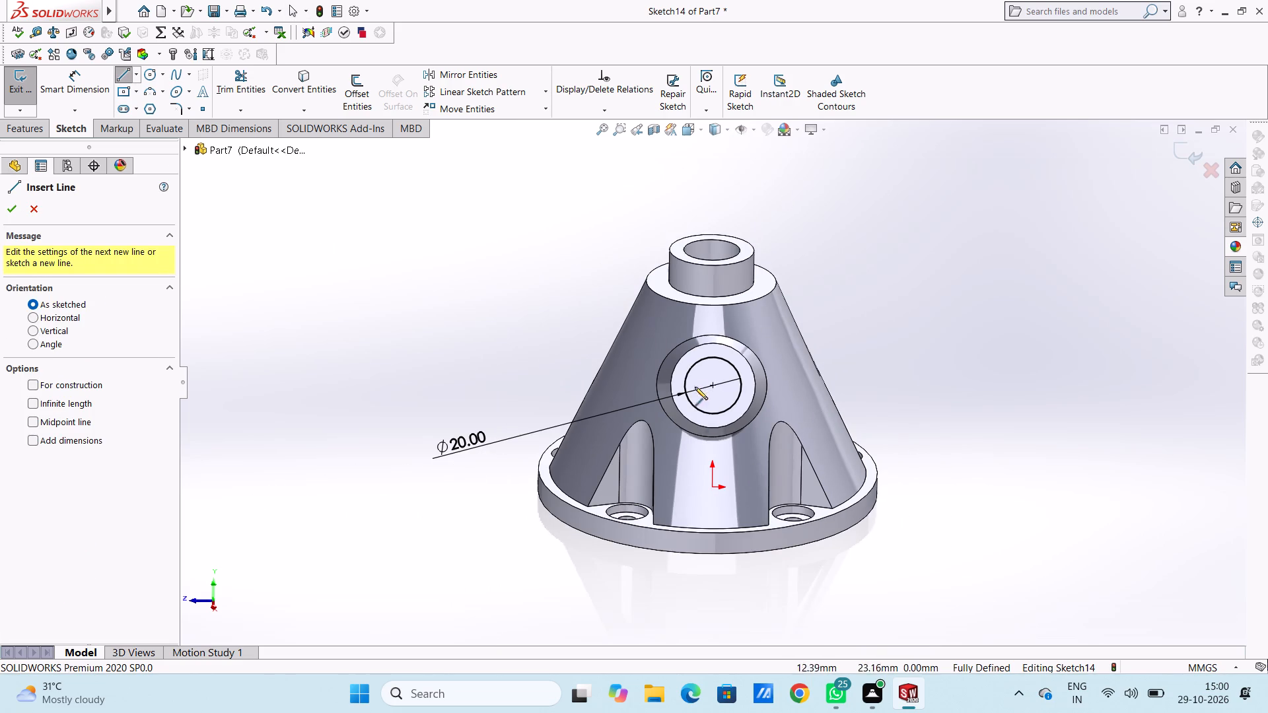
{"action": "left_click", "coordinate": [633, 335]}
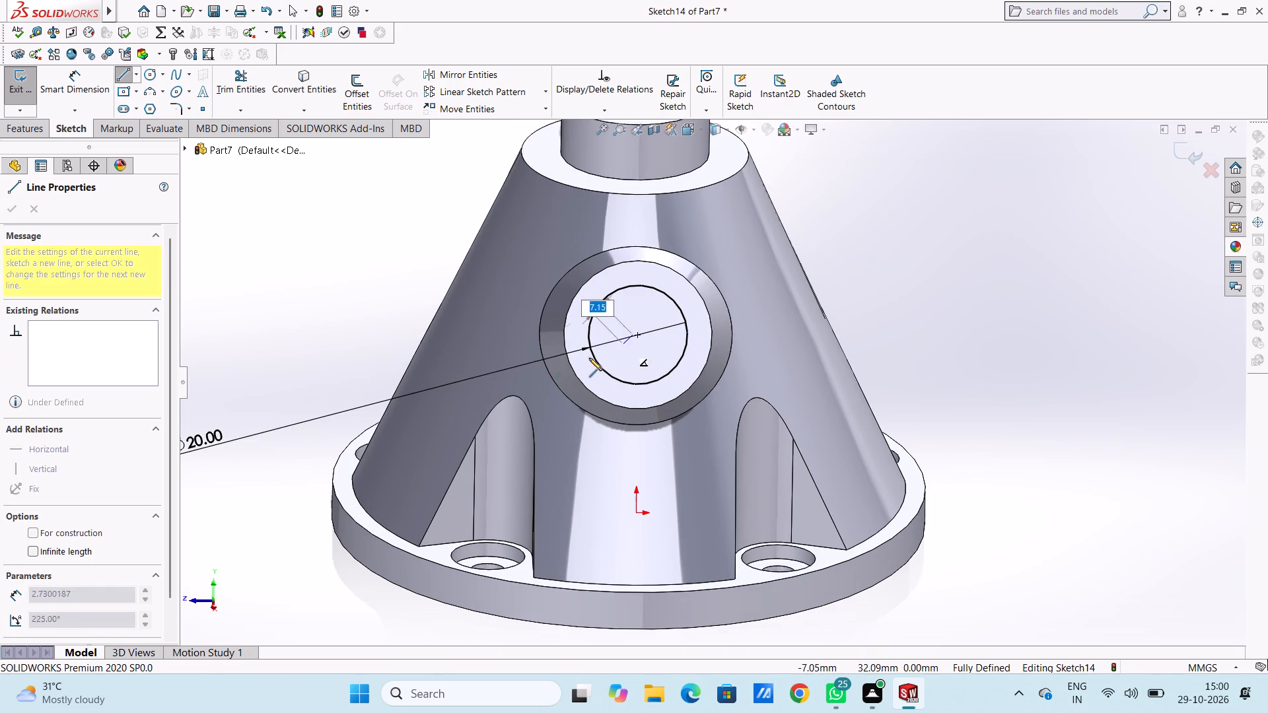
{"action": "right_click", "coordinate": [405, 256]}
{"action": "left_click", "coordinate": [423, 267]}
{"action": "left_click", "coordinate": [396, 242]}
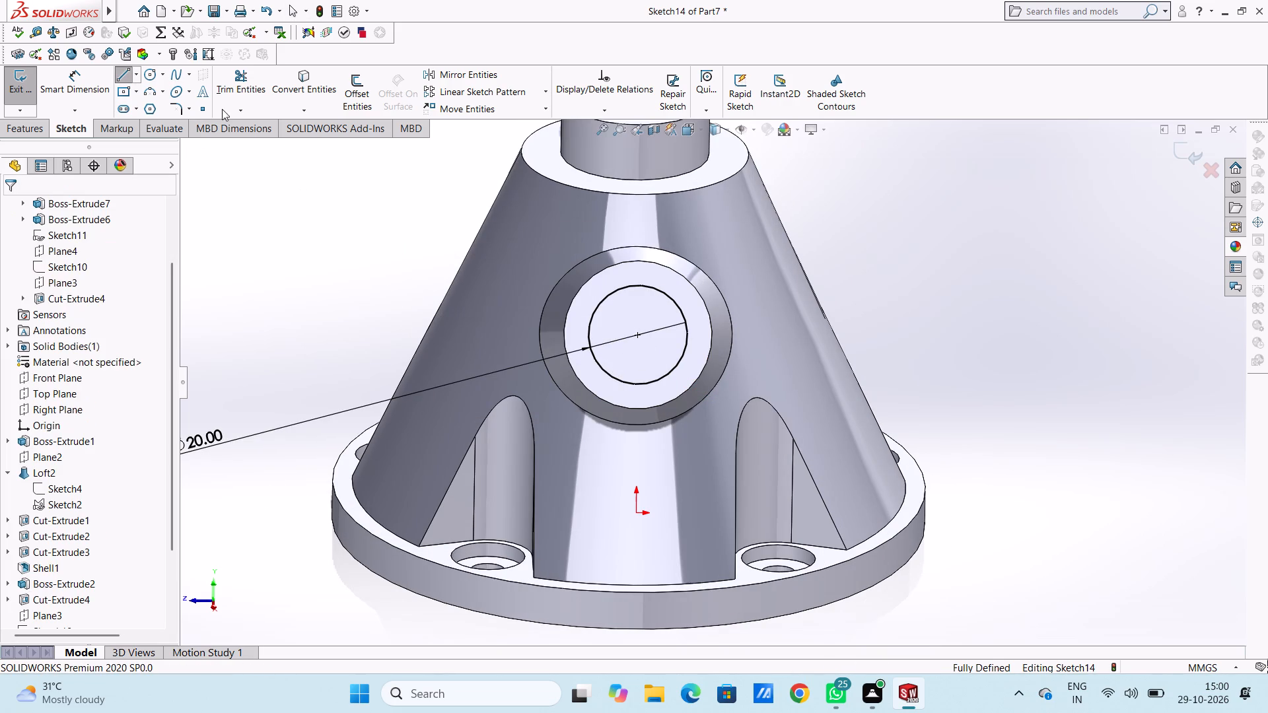
Sketch a slanted line from the 20 mm circle's centre diagonally down to a point beyond the base flange's outline.
{"action": "left_click", "coordinate": [127, 73]}
{"action": "scroll", "coordinate": [627, 320], "scroll_direction": "up", "scroll_amount": 4}
{"action": "scroll", "coordinate": [701, 489], "scroll_direction": "down", "scroll_amount": 2}
{"action": "left_click", "coordinate": [665, 290]}
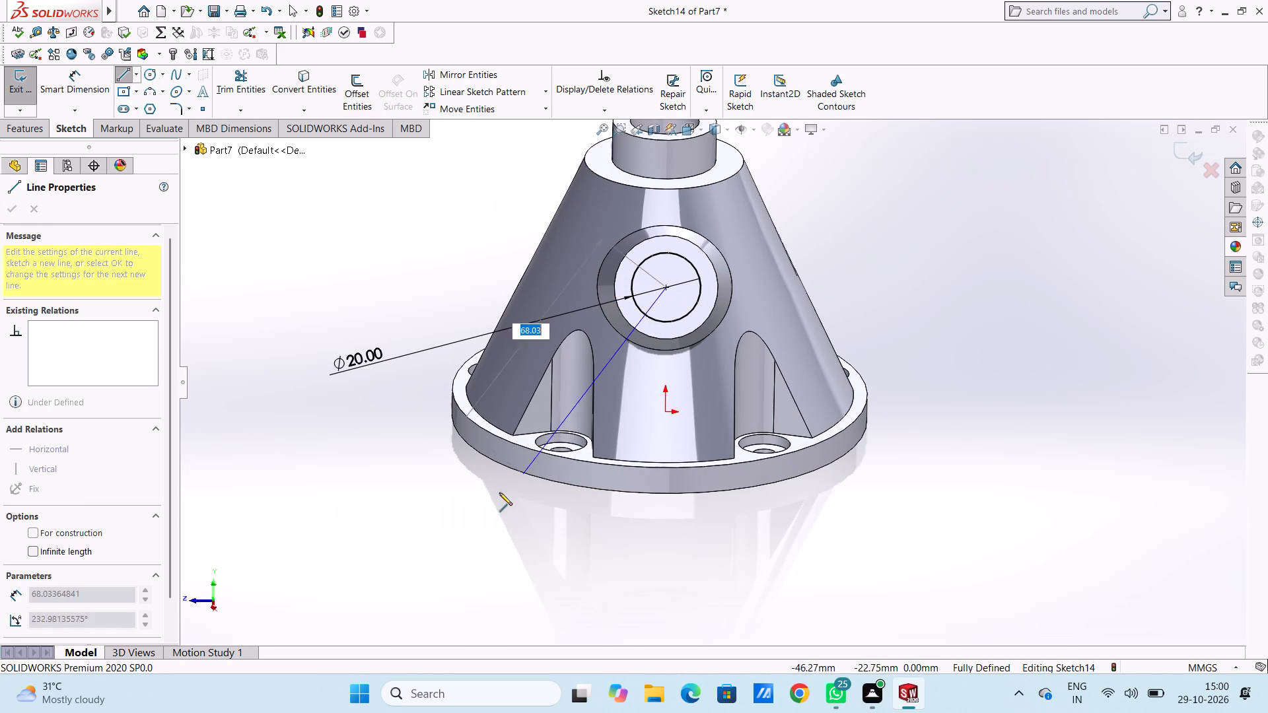
{"action": "left_click", "coordinate": [433, 496]}
{"action": "right_click", "coordinate": [380, 269]}
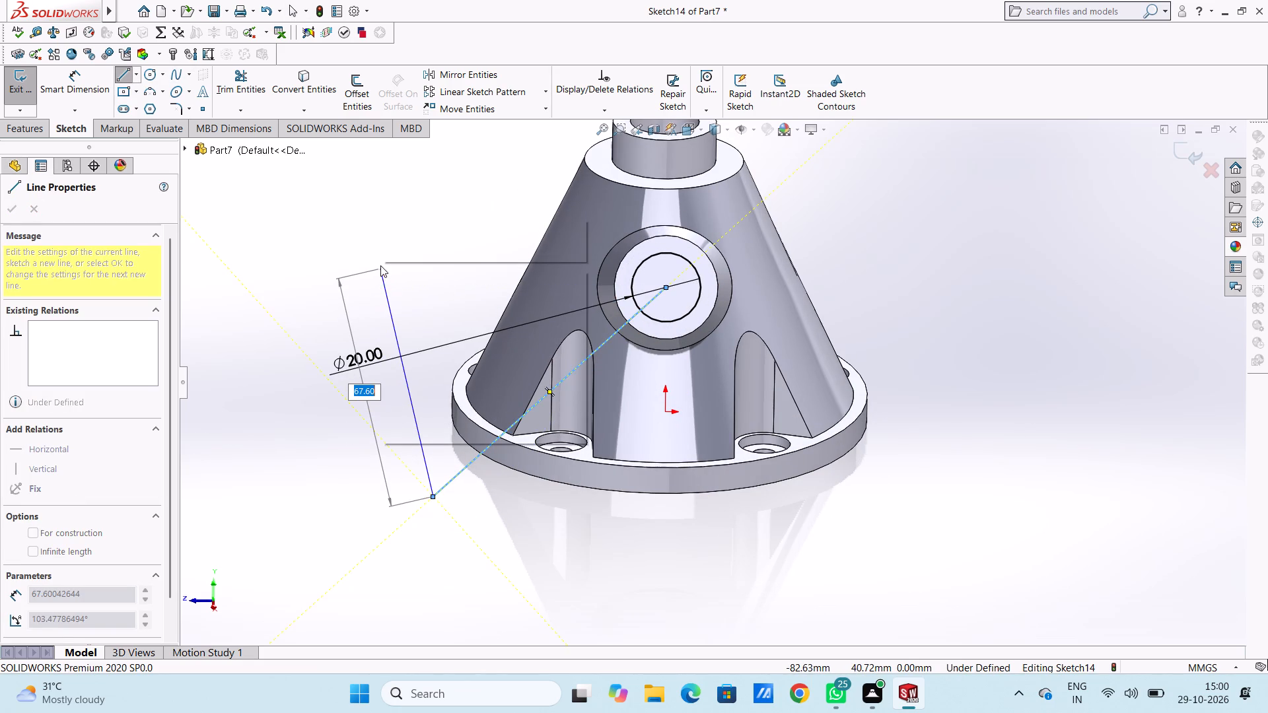
{"action": "left_click", "coordinate": [392, 278]}
{"action": "left_click", "coordinate": [378, 252]}
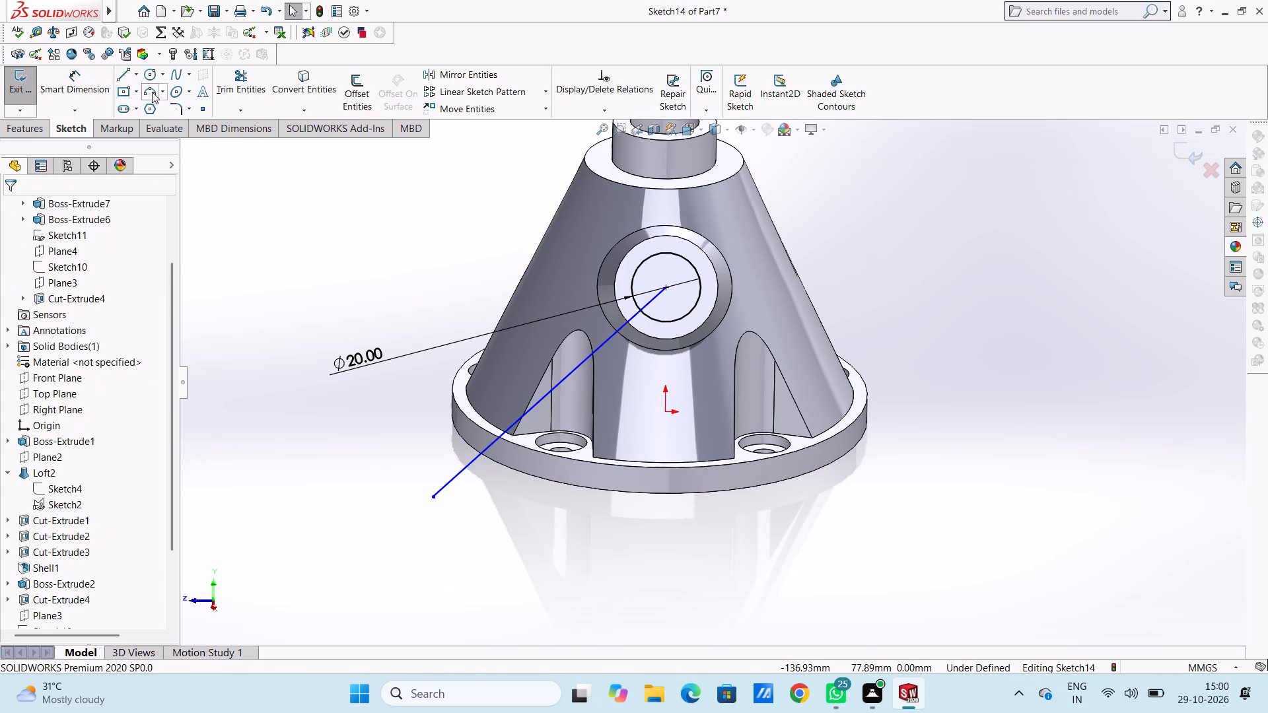
Sketch a second slanted line about 83 mm long from the circle's centre diagonally down past the opposite side of the base flange.
{"action": "left_click", "coordinate": [129, 78]}
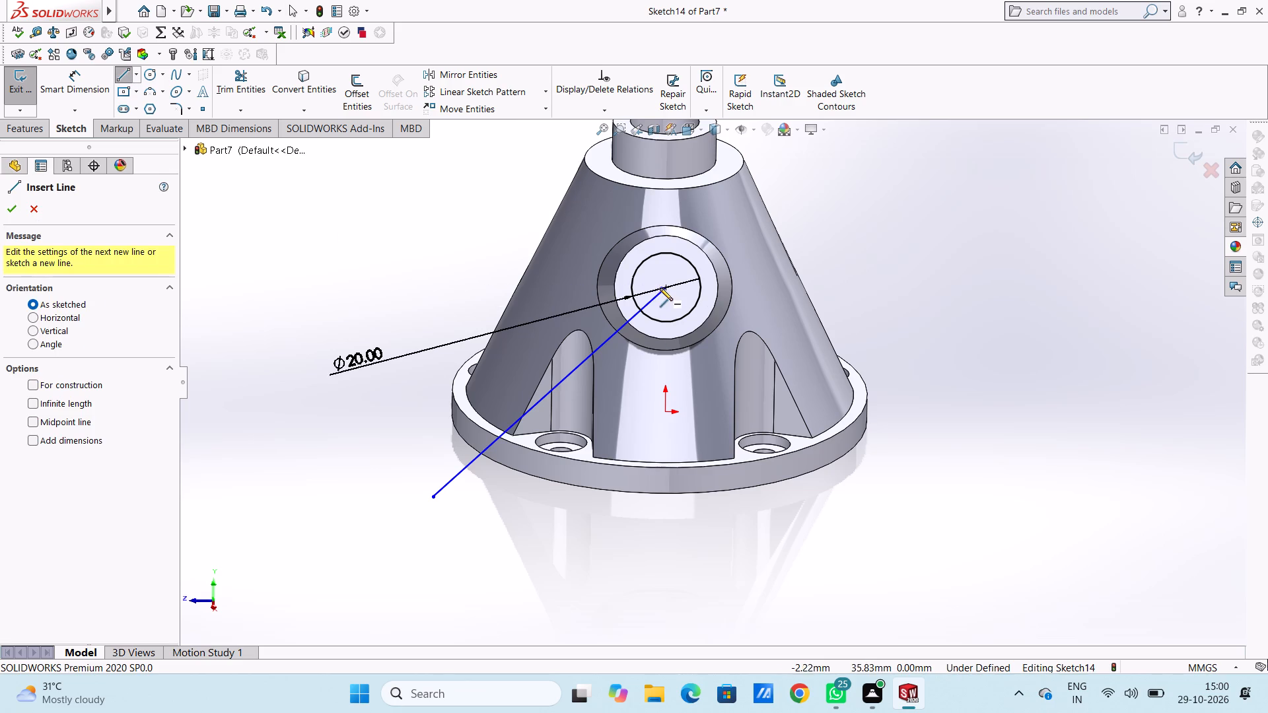
{"action": "left_click", "coordinate": [665, 289]}
{"action": "left_click", "coordinate": [859, 504]}
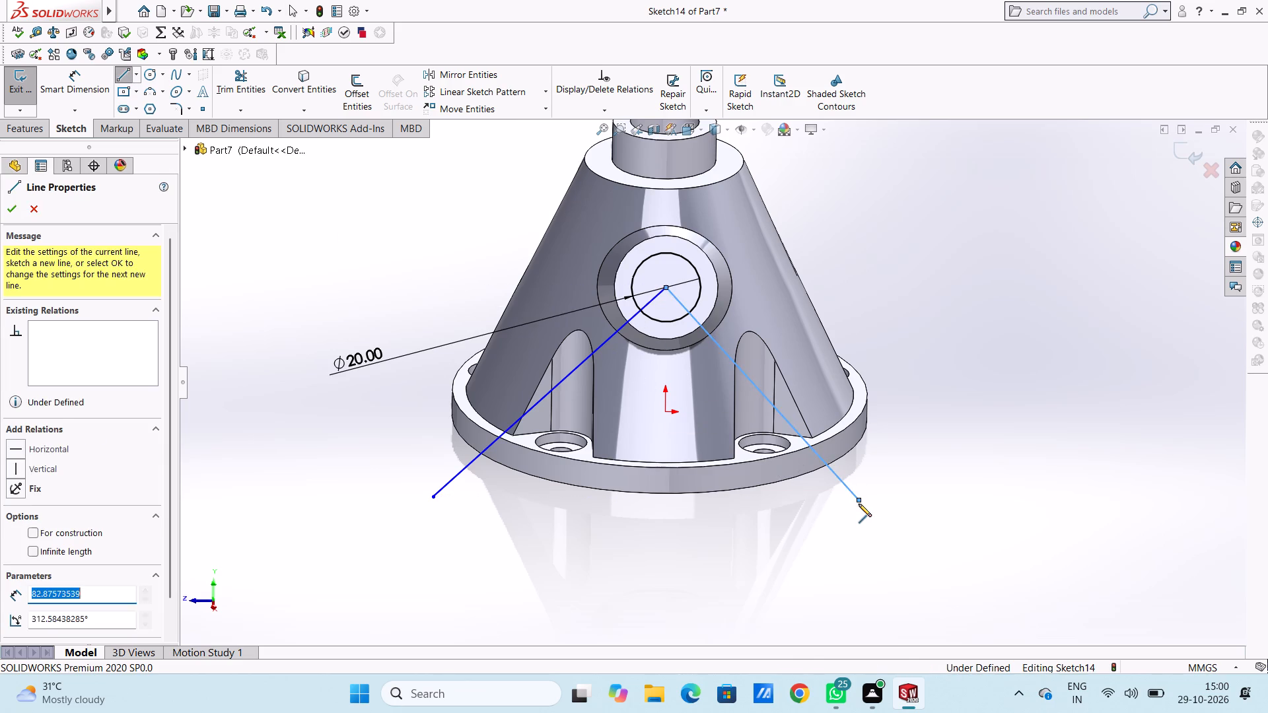
{"action": "right_click", "coordinate": [954, 314]}
{"action": "left_click", "coordinate": [967, 322]}
{"action": "left_click", "coordinate": [903, 290]}
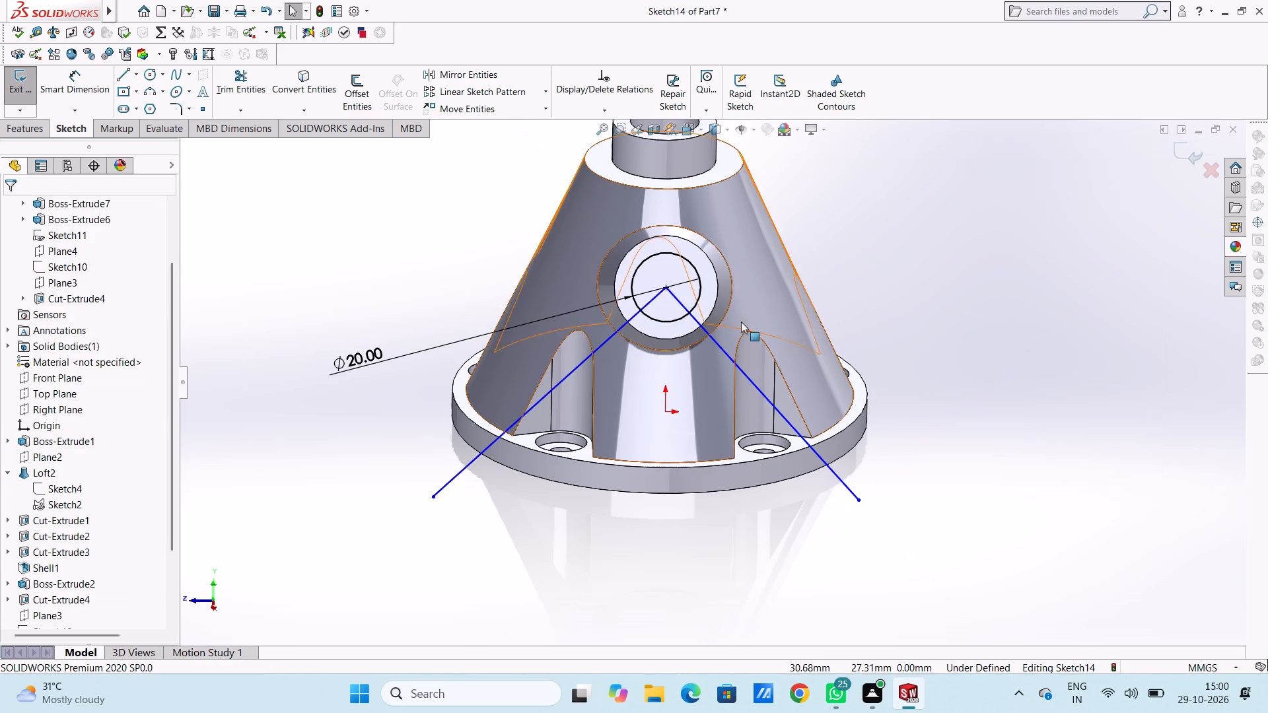
Examine the point where the two slanted lines meet at the 20 mm circle's centre.
{"action": "scroll", "coordinate": [651, 314], "scroll_direction": "down", "scroll_amount": 5}
{"action": "scroll", "coordinate": [730, 287], "scroll_direction": "down", "scroll_amount": 6}
{"action": "scroll", "coordinate": [639, 338], "scroll_direction": "down", "scroll_amount": 4}
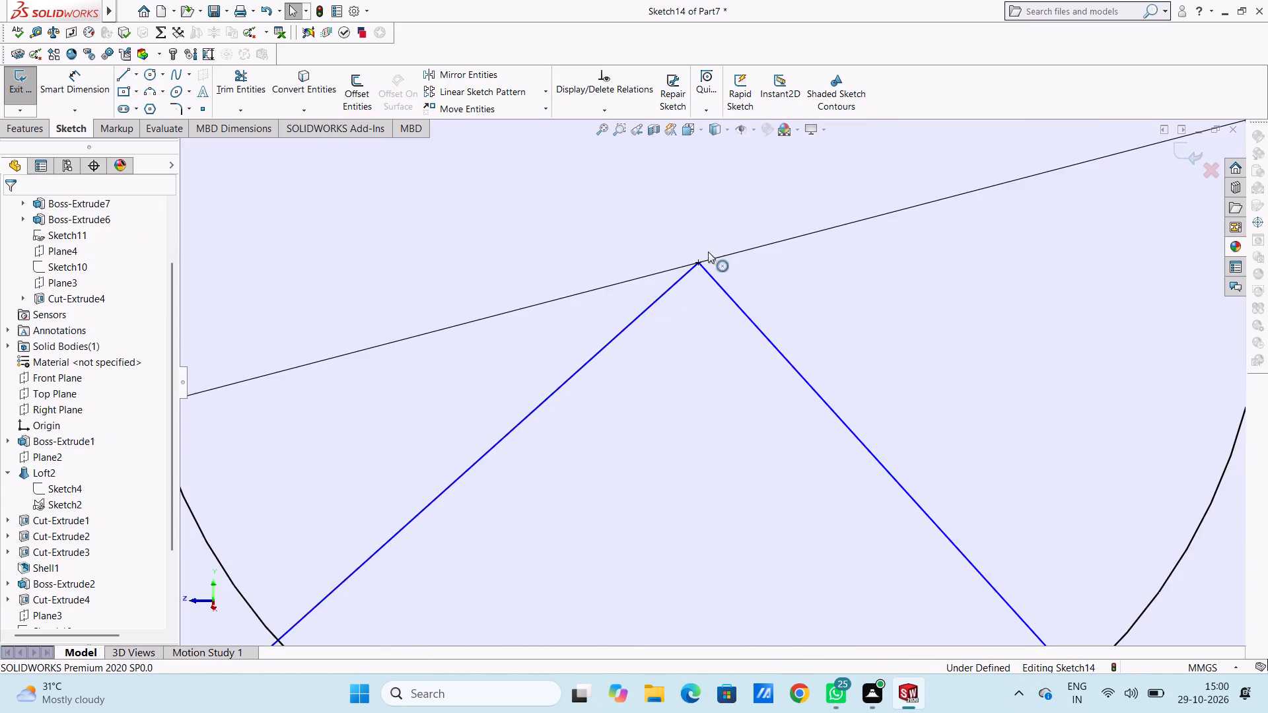
{"action": "scroll", "coordinate": [708, 252], "scroll_direction": "down", "scroll_amount": 5}
{"action": "scroll", "coordinate": [694, 334], "scroll_direction": "down", "scroll_amount": 11}
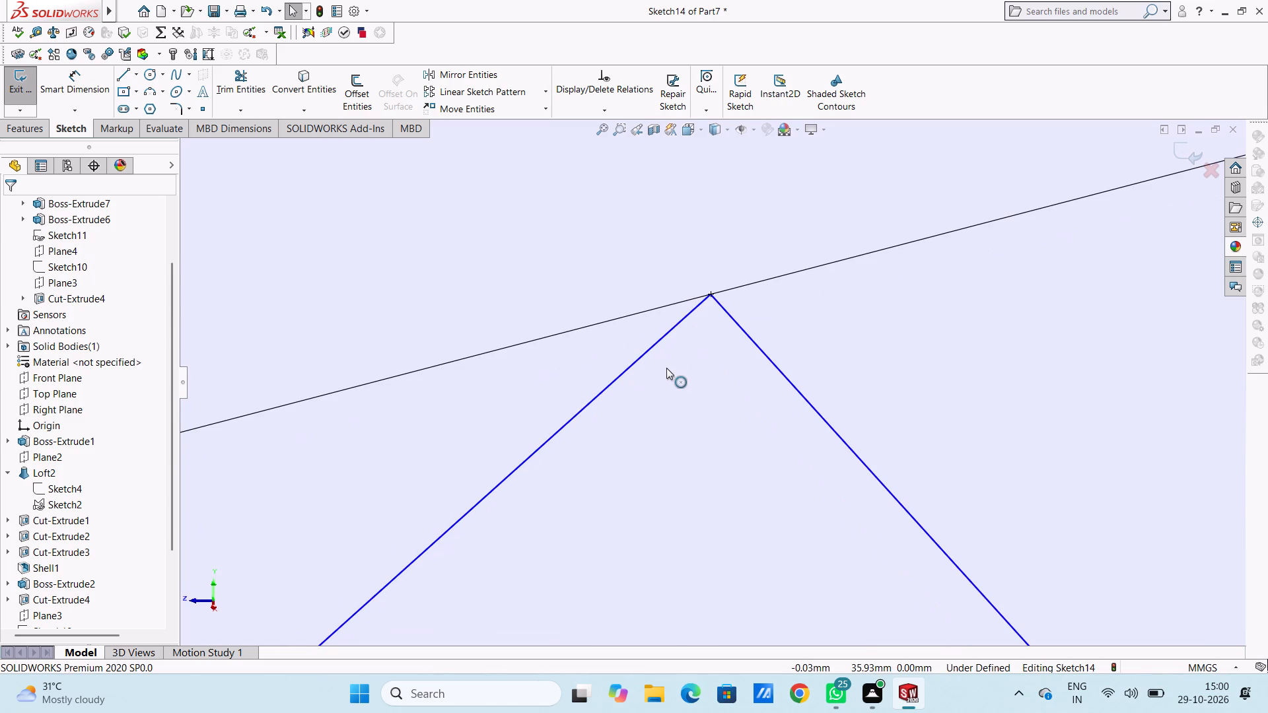
{"action": "scroll", "coordinate": [666, 364], "scroll_direction": "down", "scroll_amount": 6}
{"action": "scroll", "coordinate": [780, 226], "scroll_direction": "down", "scroll_amount": 5}
{"action": "scroll", "coordinate": [780, 226], "scroll_direction": "up", "scroll_amount": 12}
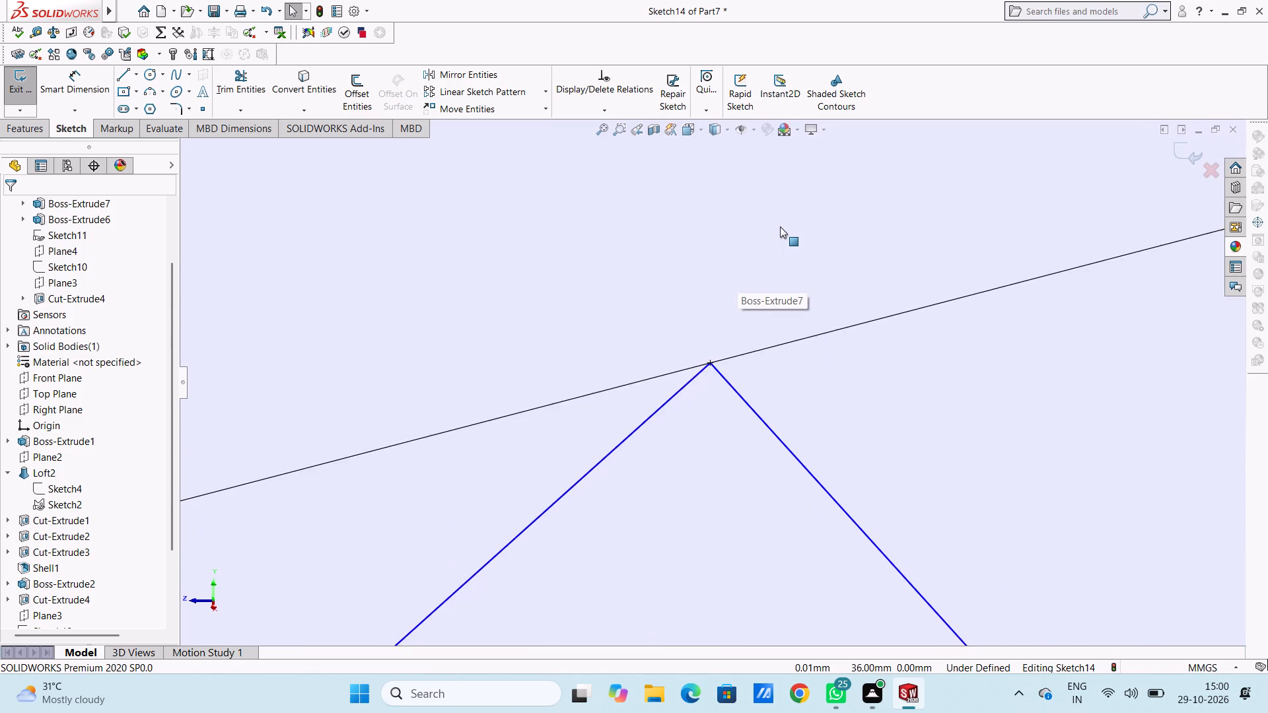
{"action": "scroll", "coordinate": [780, 226], "scroll_direction": "up", "scroll_amount": 20}
{"action": "scroll", "coordinate": [780, 226], "scroll_direction": "up", "scroll_amount": 20}
{"action": "scroll", "coordinate": [780, 226], "scroll_direction": "up", "scroll_amount": 2}
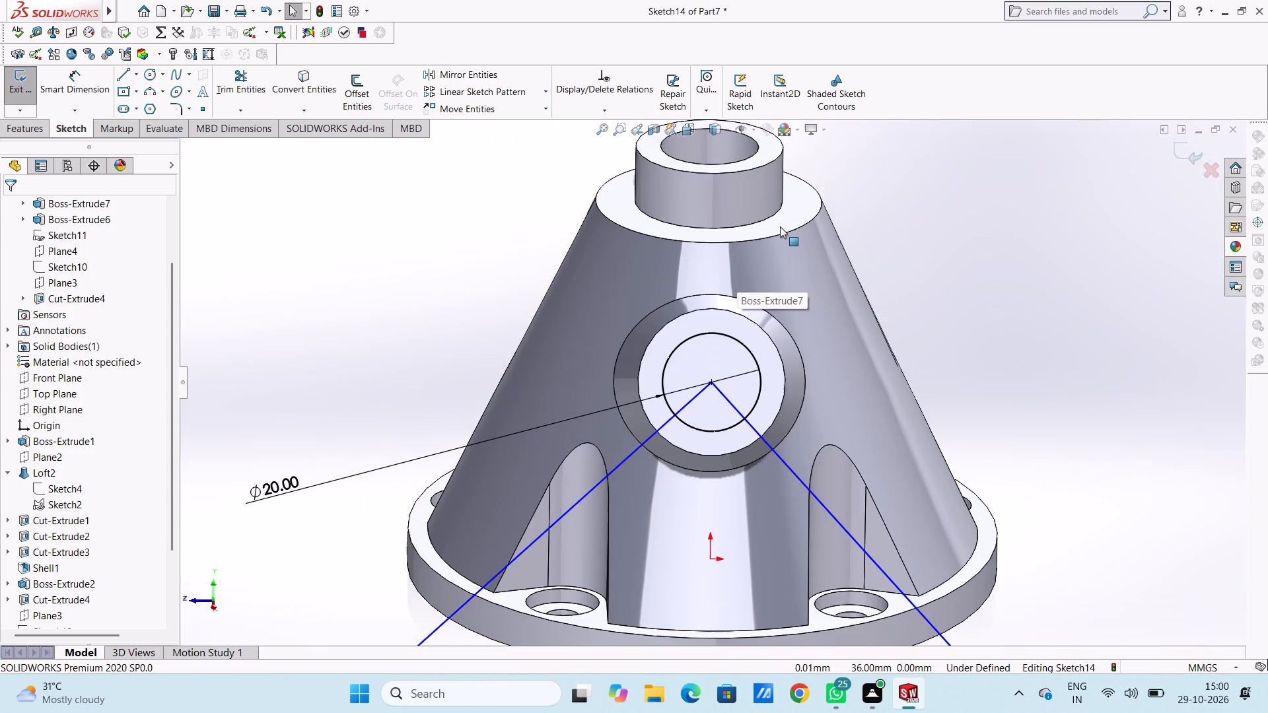
{"action": "scroll", "coordinate": [733, 380], "scroll_direction": "up", "scroll_amount": 3}
{"action": "scroll", "coordinate": [719, 514], "scroll_direction": "down", "scroll_amount": 1}
{"action": "scroll", "coordinate": [711, 528], "scroll_direction": "up", "scroll_amount": 2}
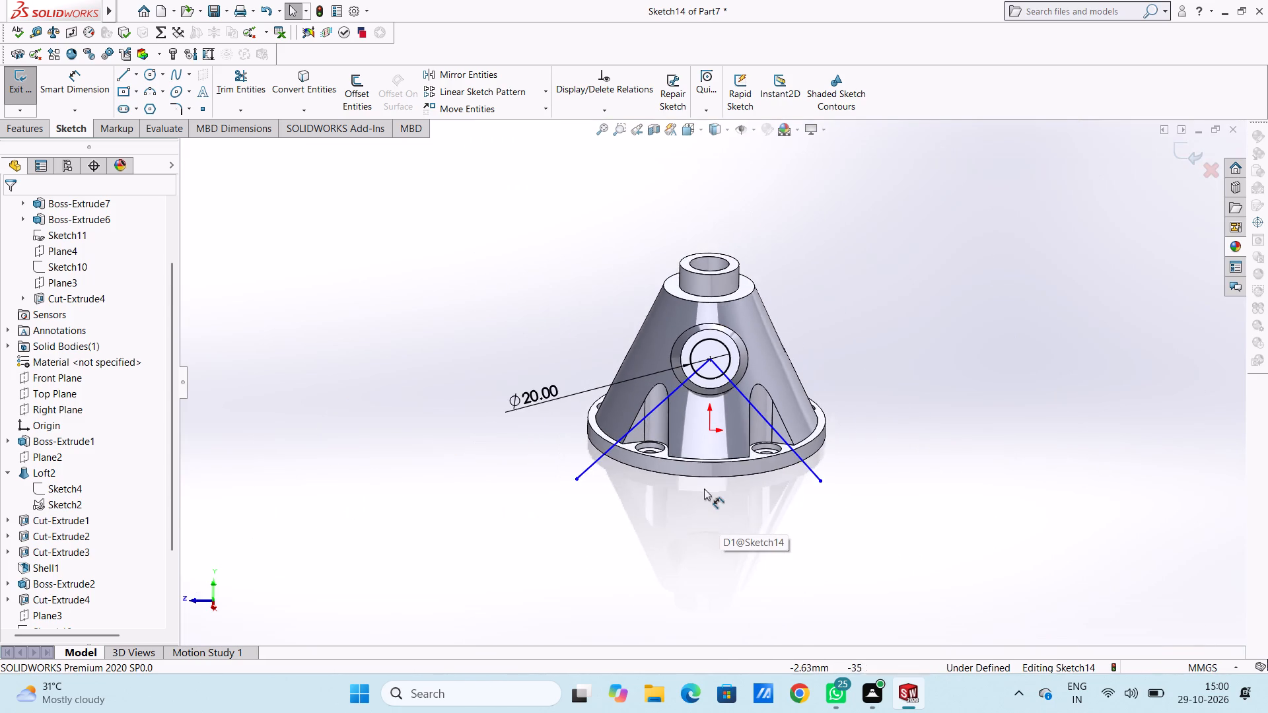
{"action": "scroll", "coordinate": [704, 489], "scroll_direction": "down", "scroll_amount": 2}
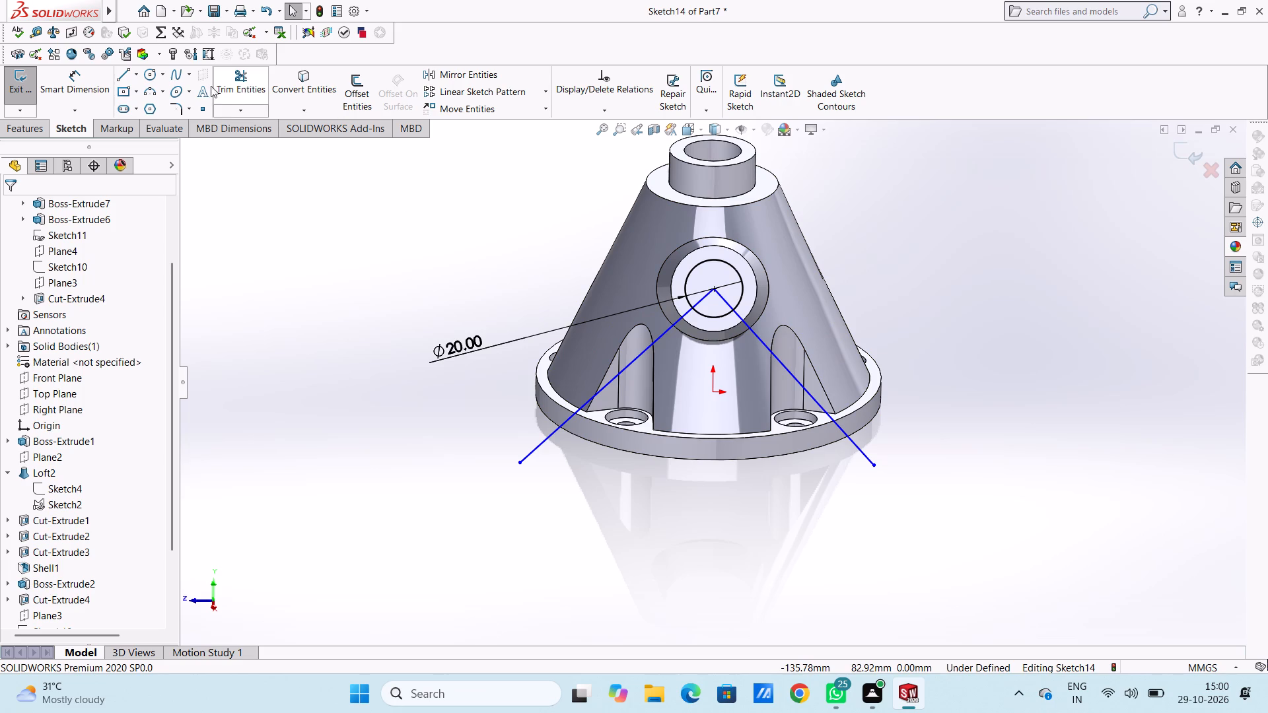
Dimension the first slanted line at 35° from the vertical through the circle's centre.
{"action": "left_click", "coordinate": [69, 83]}
{"action": "left_click", "coordinate": [631, 365]}
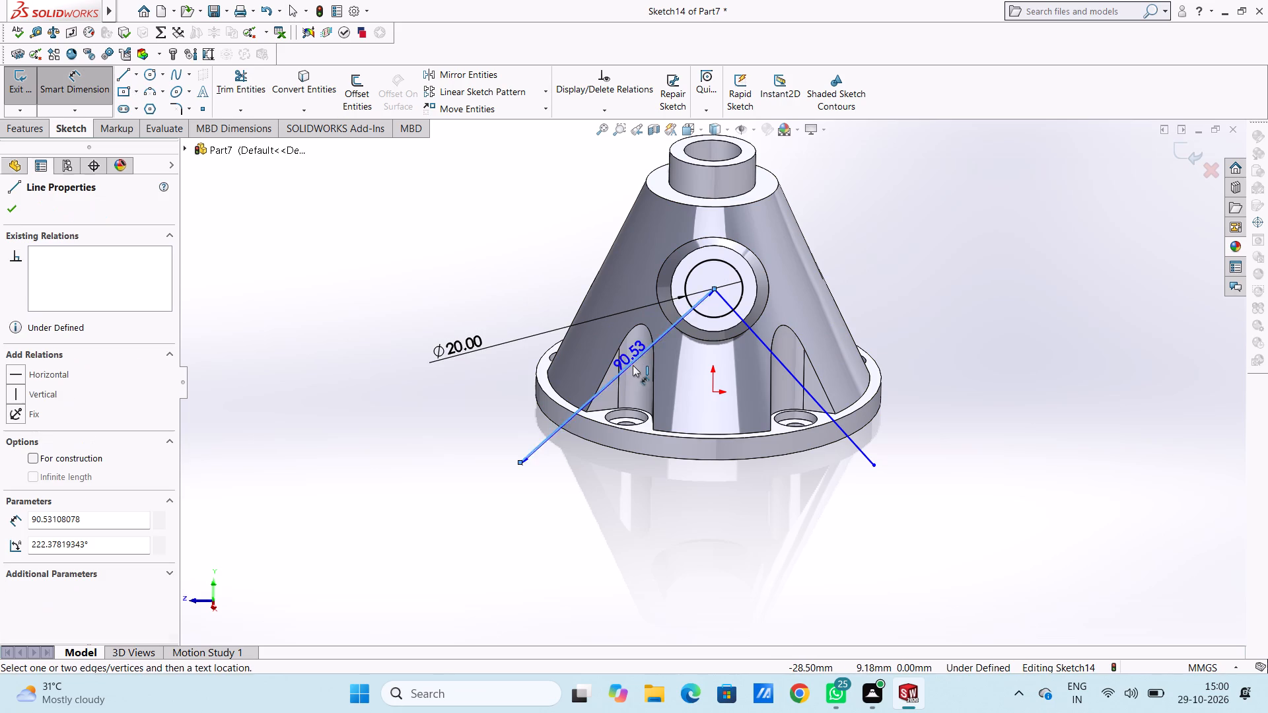
{"action": "left_click", "coordinate": [715, 289]}
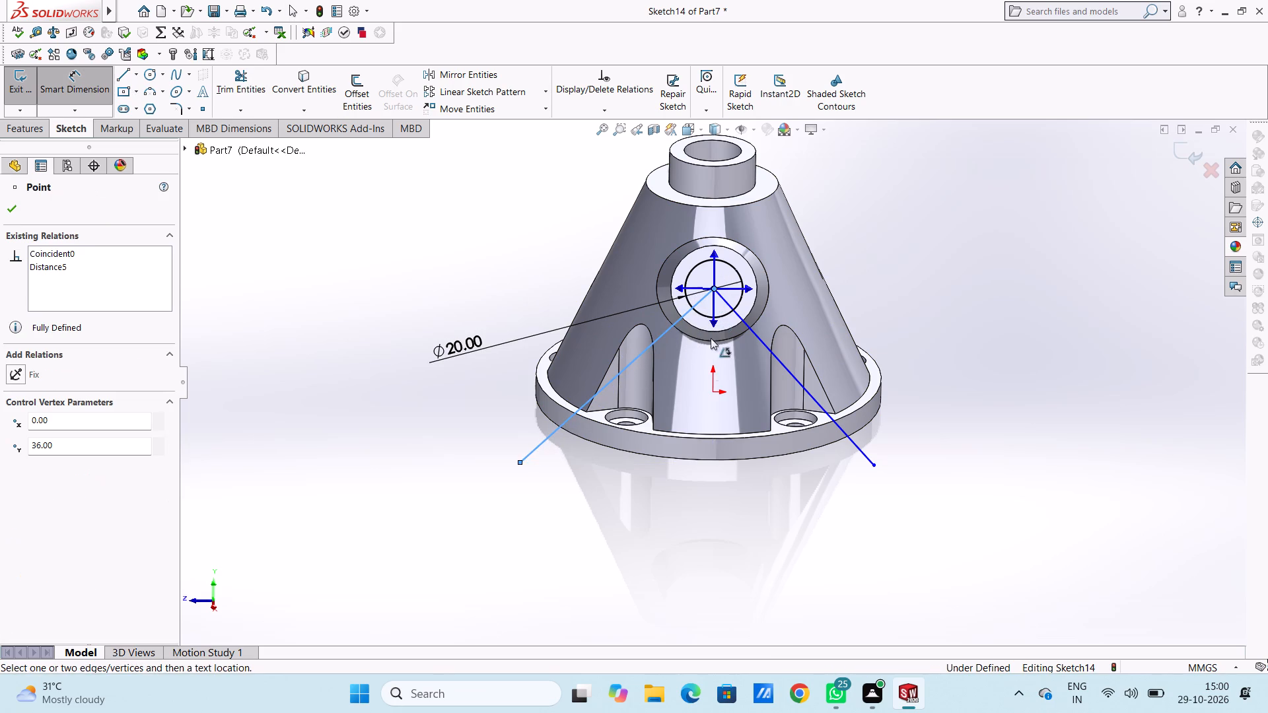
{"action": "left_click", "coordinate": [713, 322]}
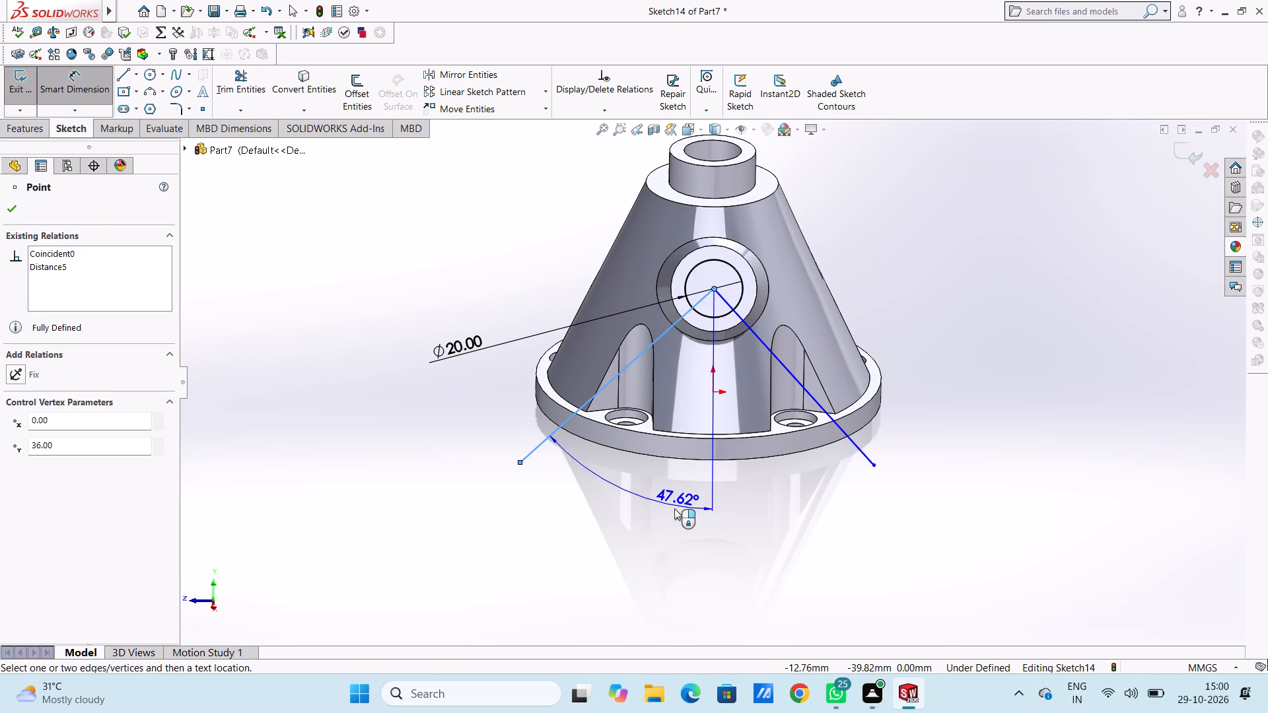
{"action": "left_click", "coordinate": [663, 519]}
{"action": "type", "text": "35"}
{"action": "key", "text": "Return"}
{"action": "left_click", "coordinate": [934, 289]}
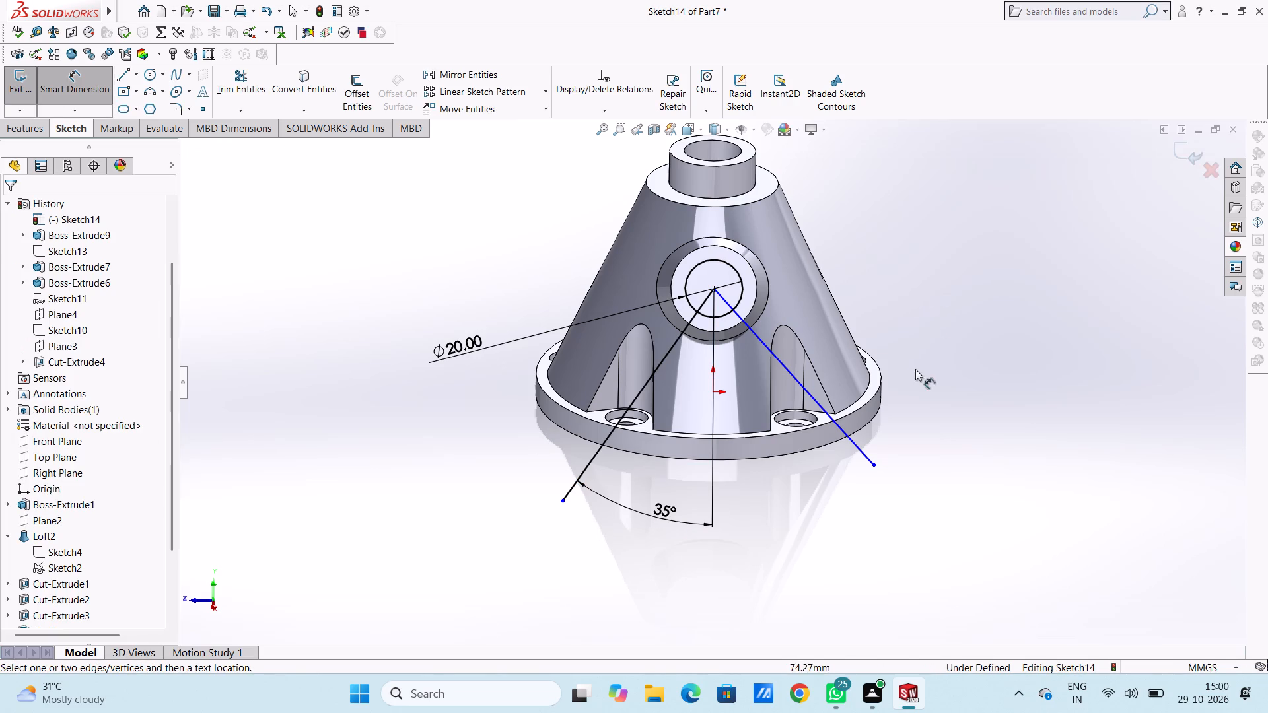
Dimension the second slanted line at 35° from the vertical on the opposite side.
{"action": "left_click", "coordinate": [865, 452]}
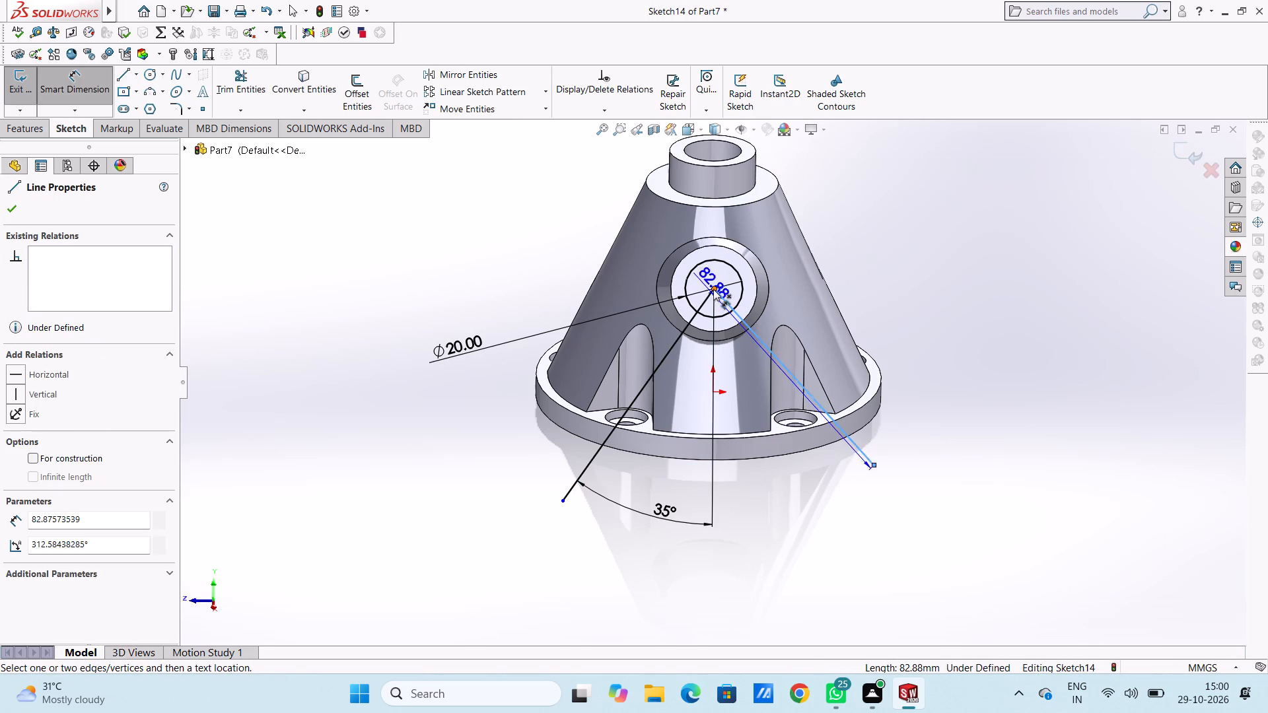
{"action": "left_click", "coordinate": [713, 291]}
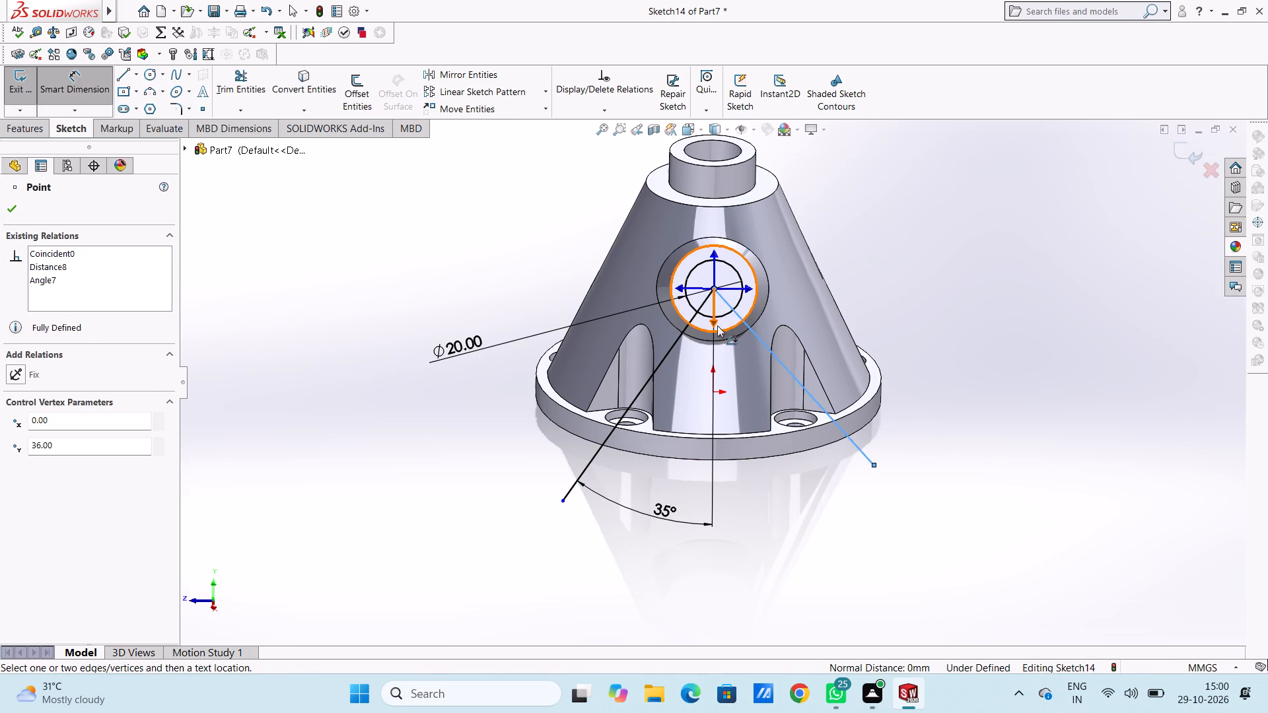
{"action": "left_click", "coordinate": [715, 323]}
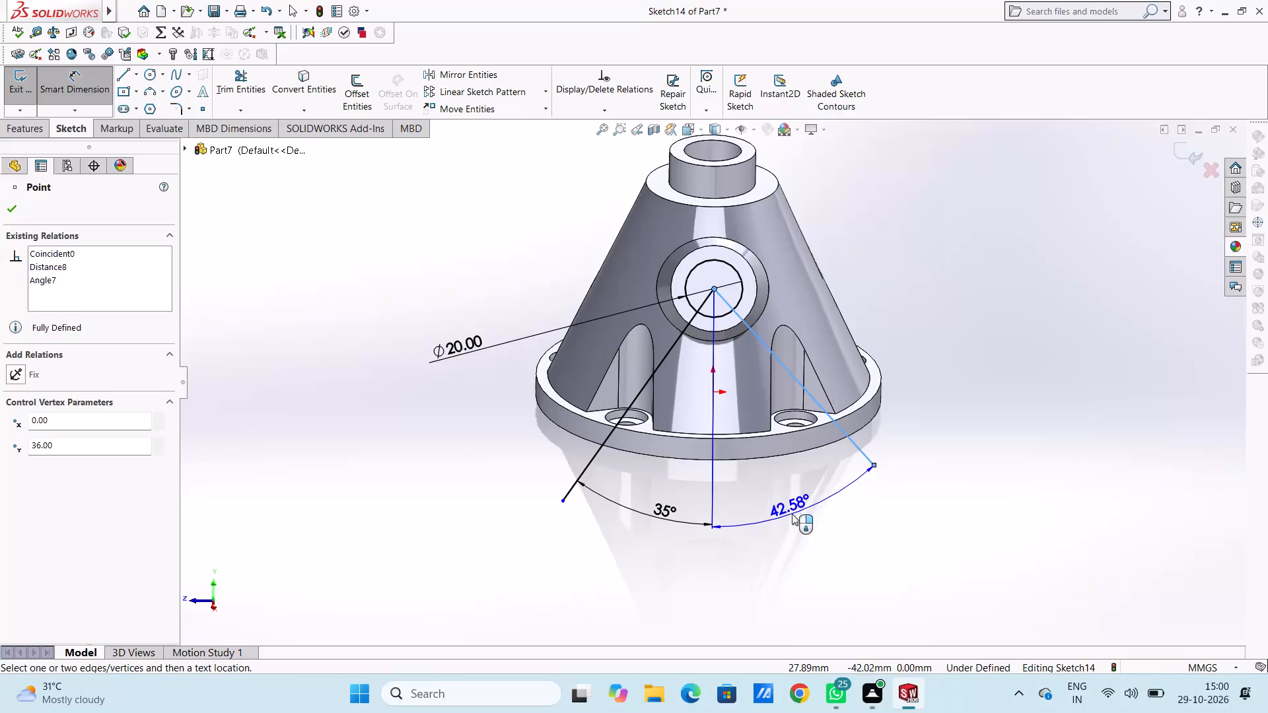
{"action": "left_click", "coordinate": [792, 512]}
{"action": "type", "text": "35"}
{"action": "key", "text": "Return"}
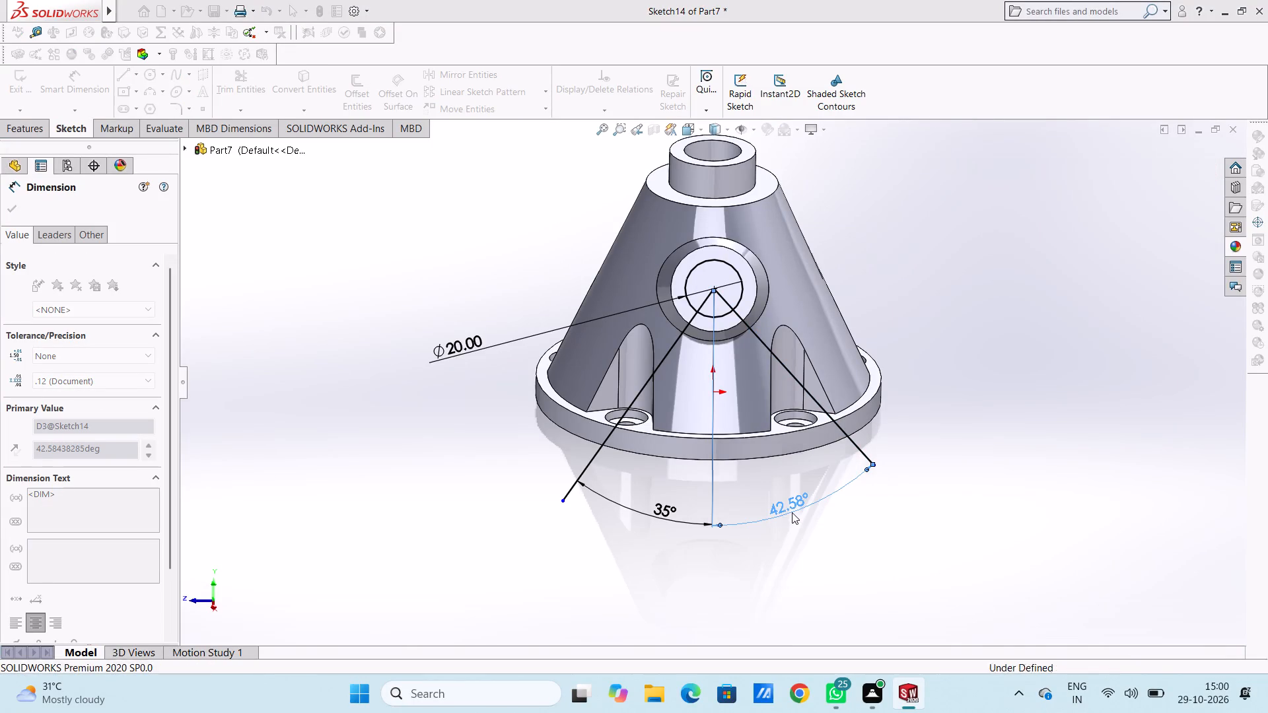
{"action": "left_click", "coordinate": [461, 279]}
Draw two circles of 2.5 mm radius, centred where the two slanted lines cross the 20 mm circle.
{"action": "scroll", "coordinate": [662, 301], "scroll_direction": "down", "scroll_amount": 4}
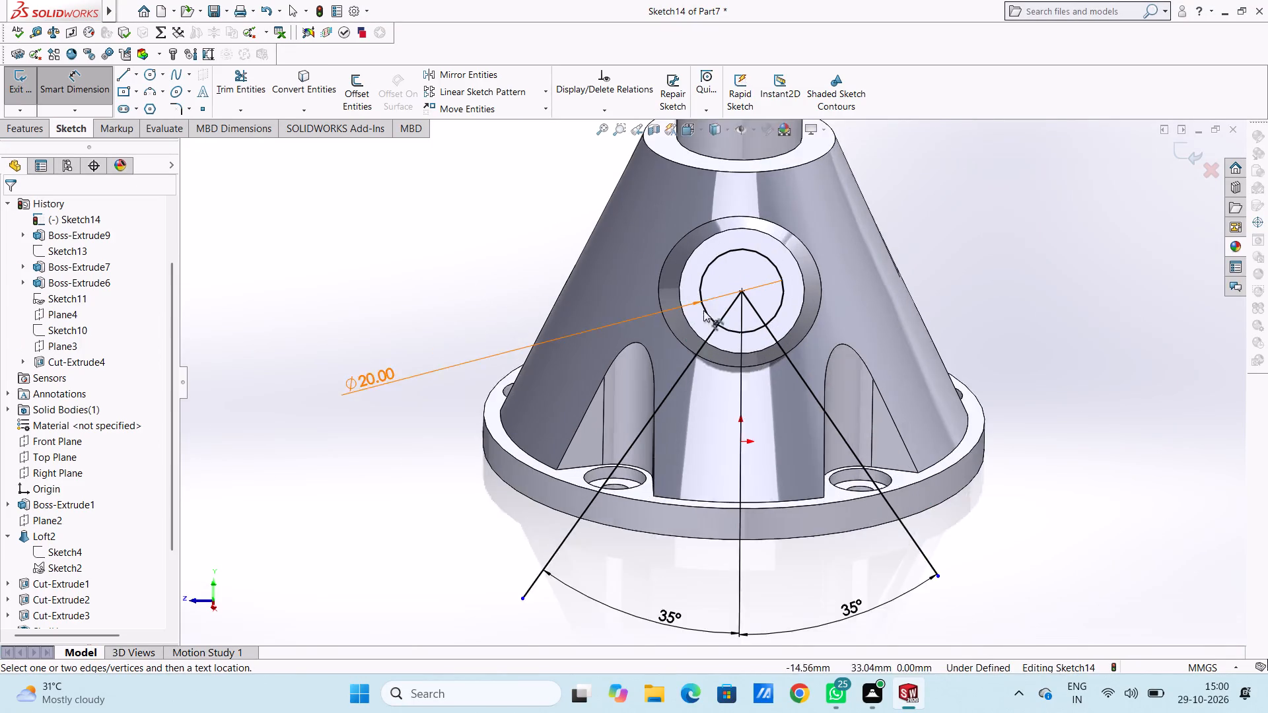
{"action": "scroll", "coordinate": [837, 381], "scroll_direction": "down", "scroll_amount": 2}
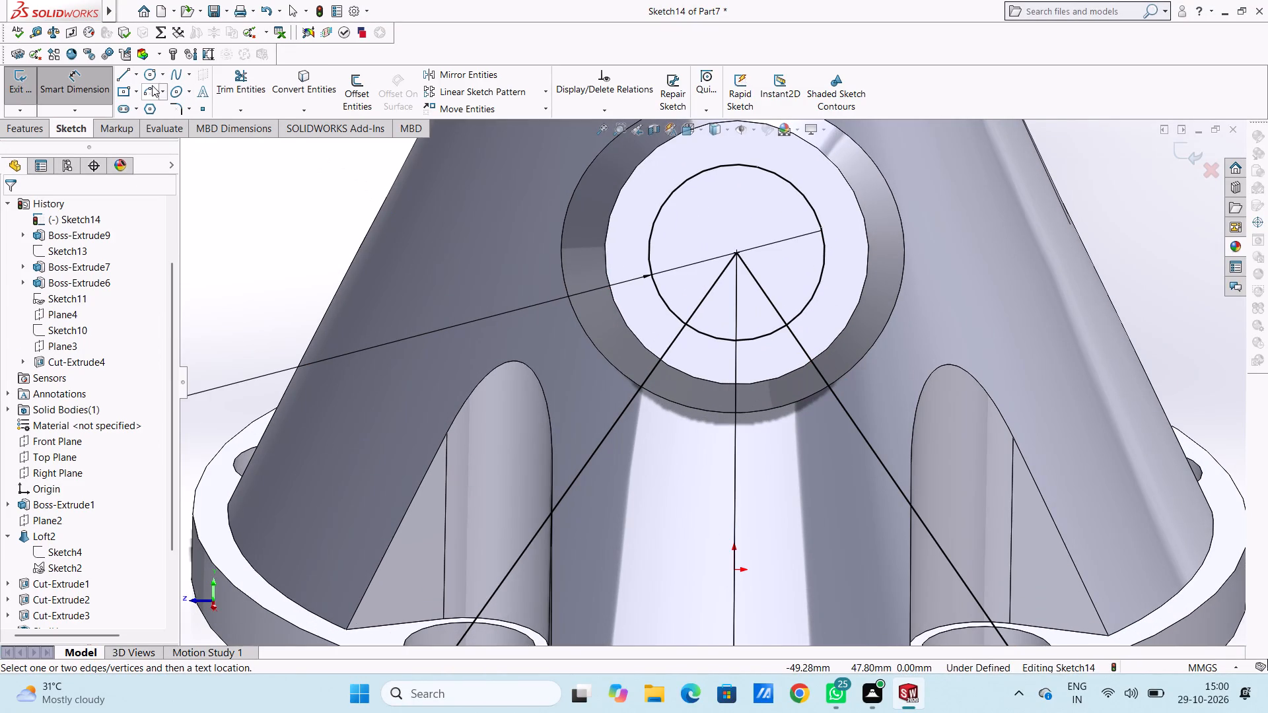
{"action": "left_click", "coordinate": [150, 77]}
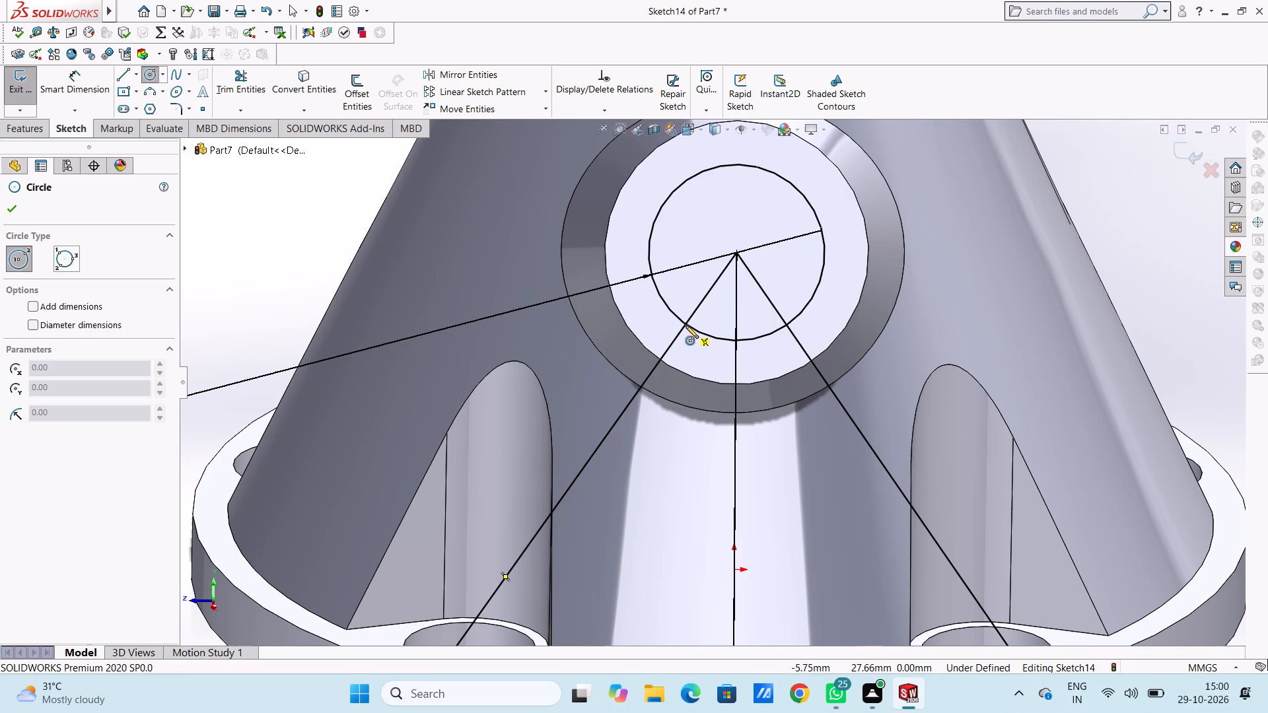
{"action": "left_click", "coordinate": [686, 324]}
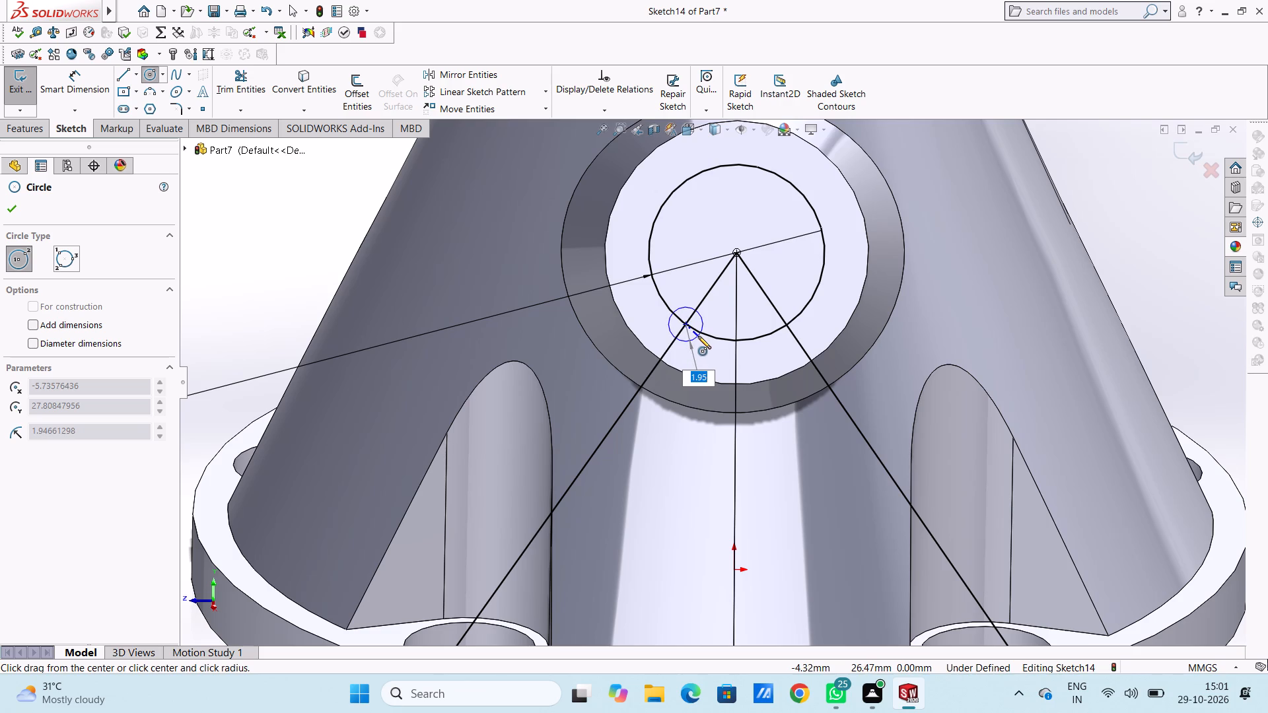
{"action": "type", "text": "2.5"}
{"action": "key", "text": "Return"}
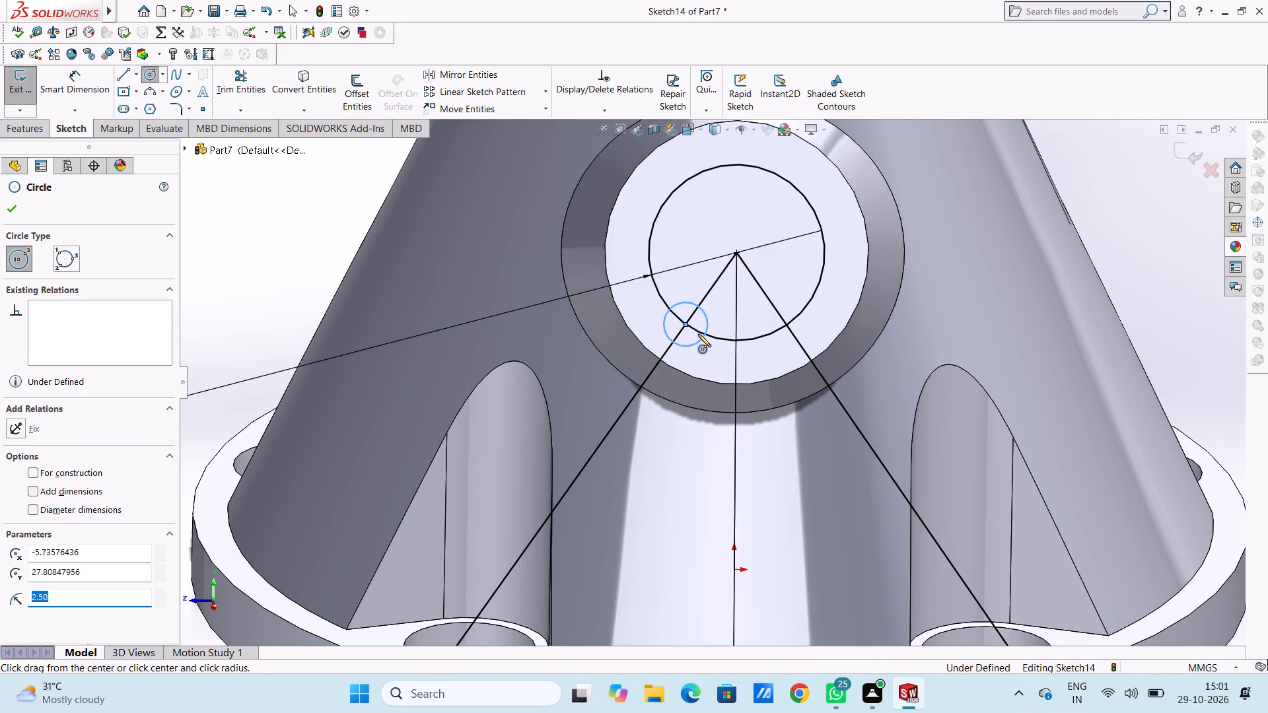
{"action": "left_click", "coordinate": [784, 323]}
{"action": "type", "text": "2.5"}
{"action": "key", "text": "Return"}
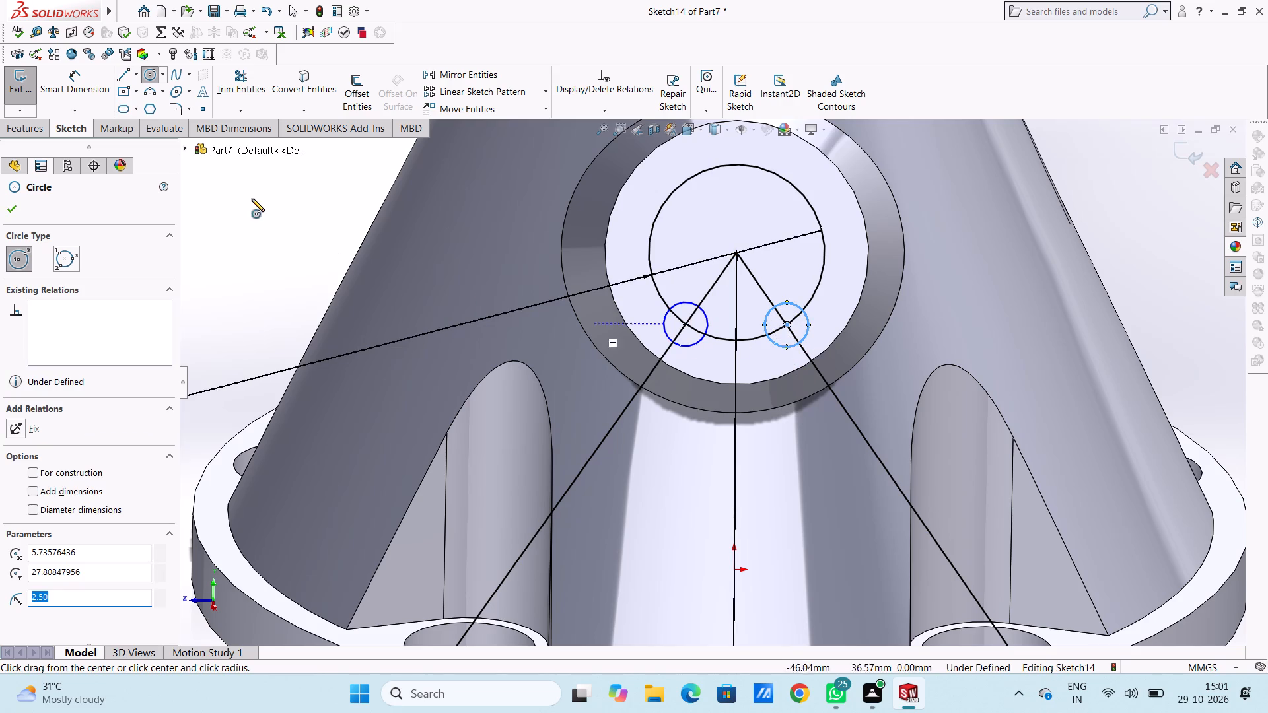
{"action": "left_click", "coordinate": [16, 205]}
{"action": "left_click", "coordinate": [209, 232]}
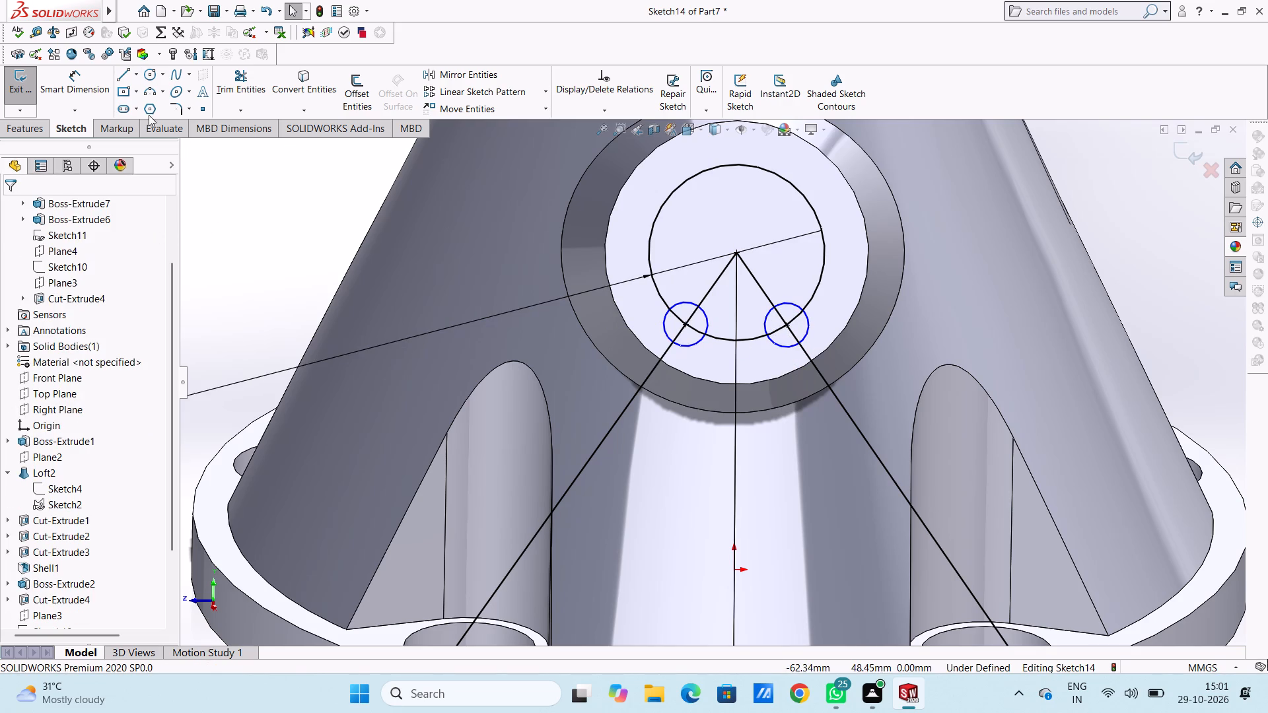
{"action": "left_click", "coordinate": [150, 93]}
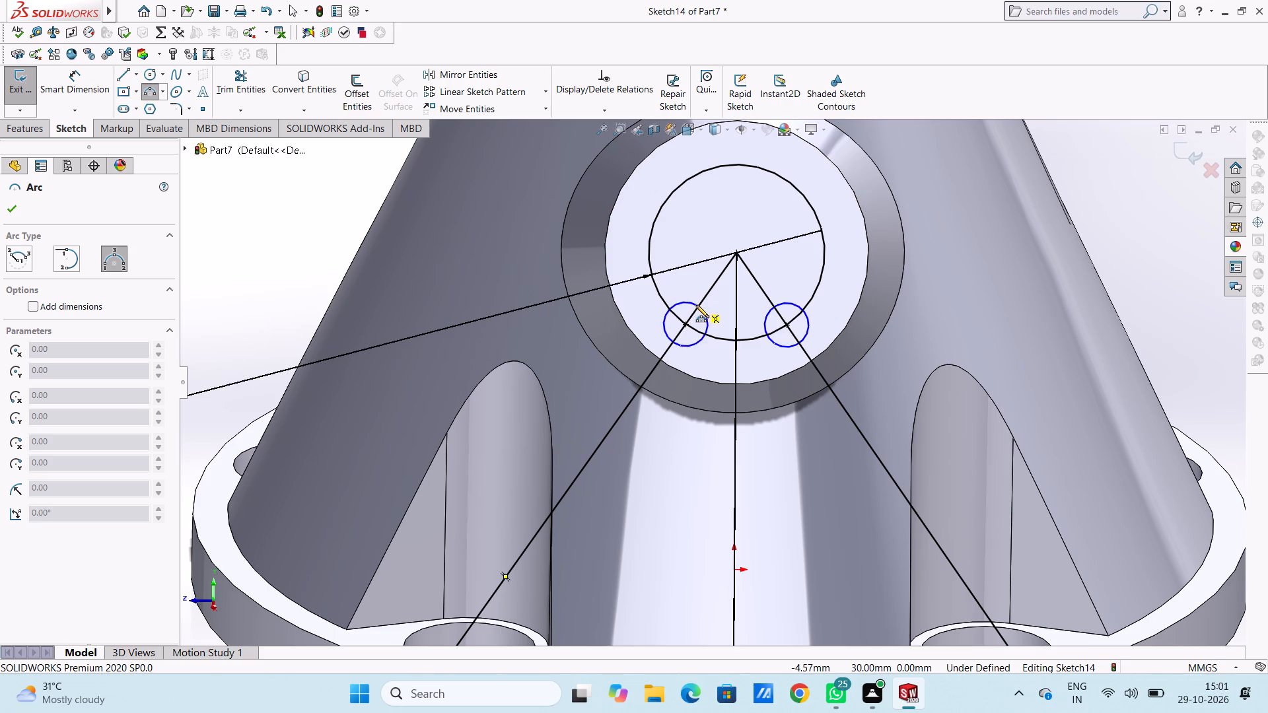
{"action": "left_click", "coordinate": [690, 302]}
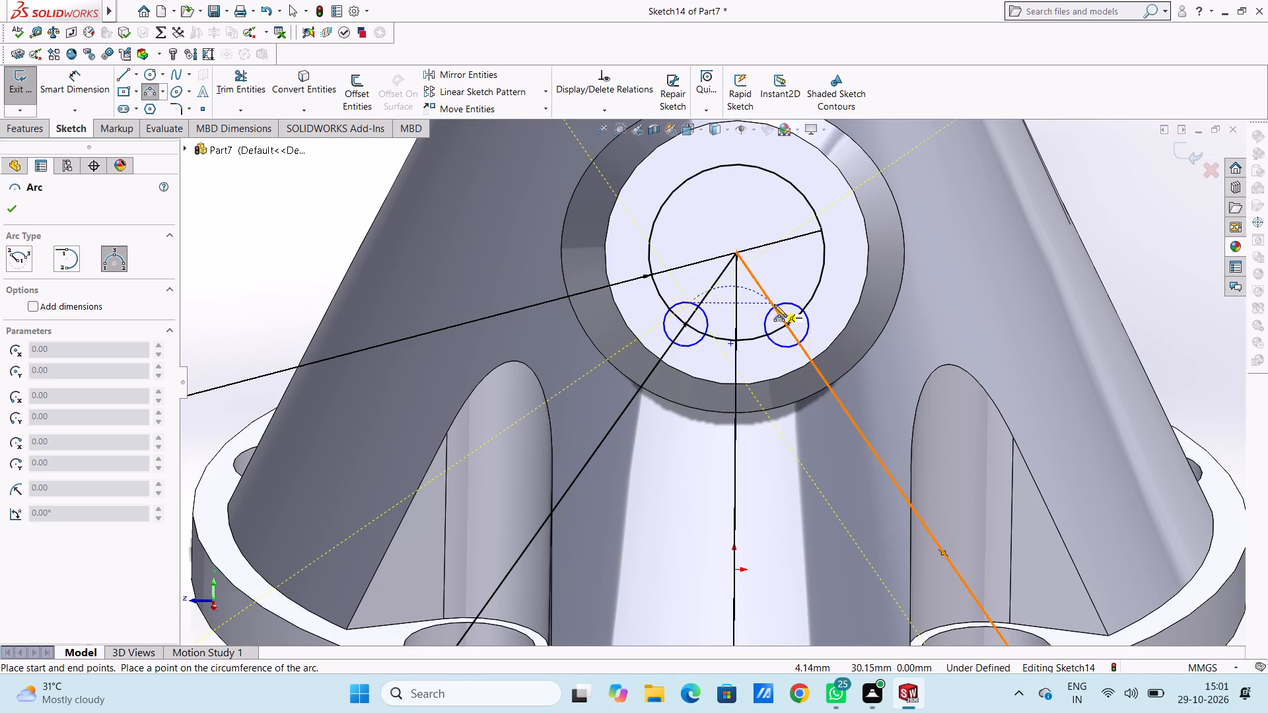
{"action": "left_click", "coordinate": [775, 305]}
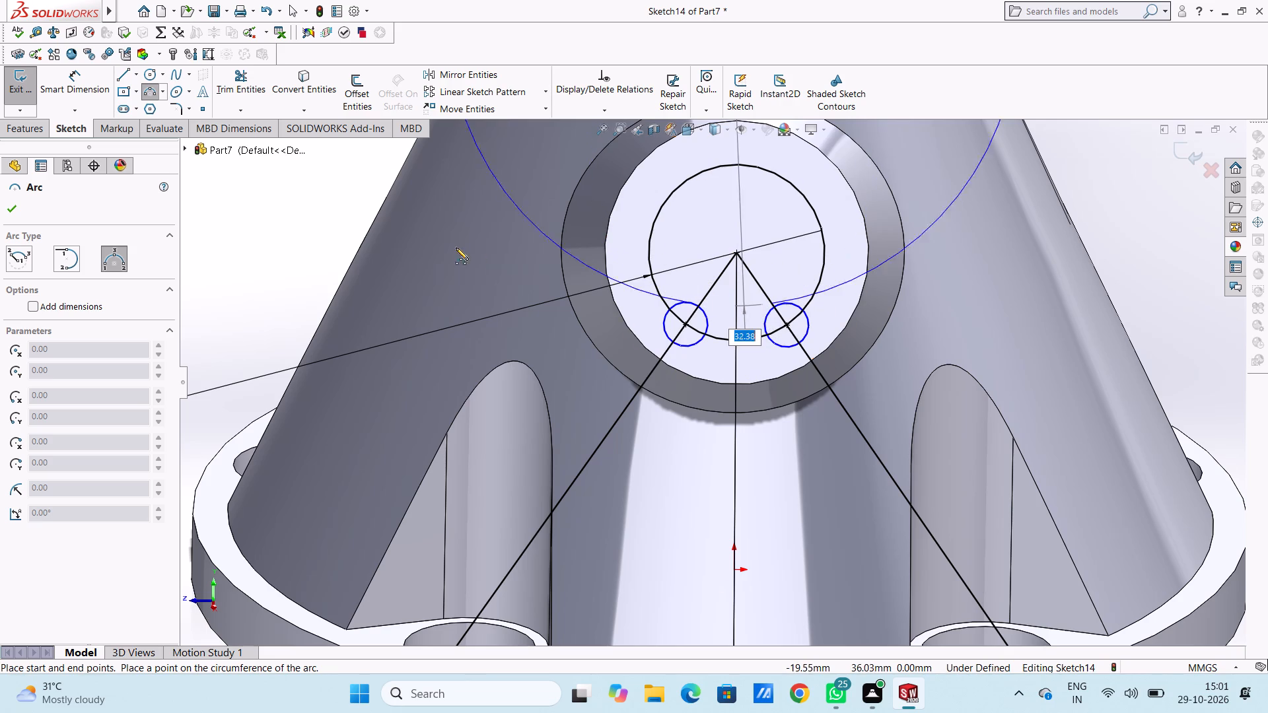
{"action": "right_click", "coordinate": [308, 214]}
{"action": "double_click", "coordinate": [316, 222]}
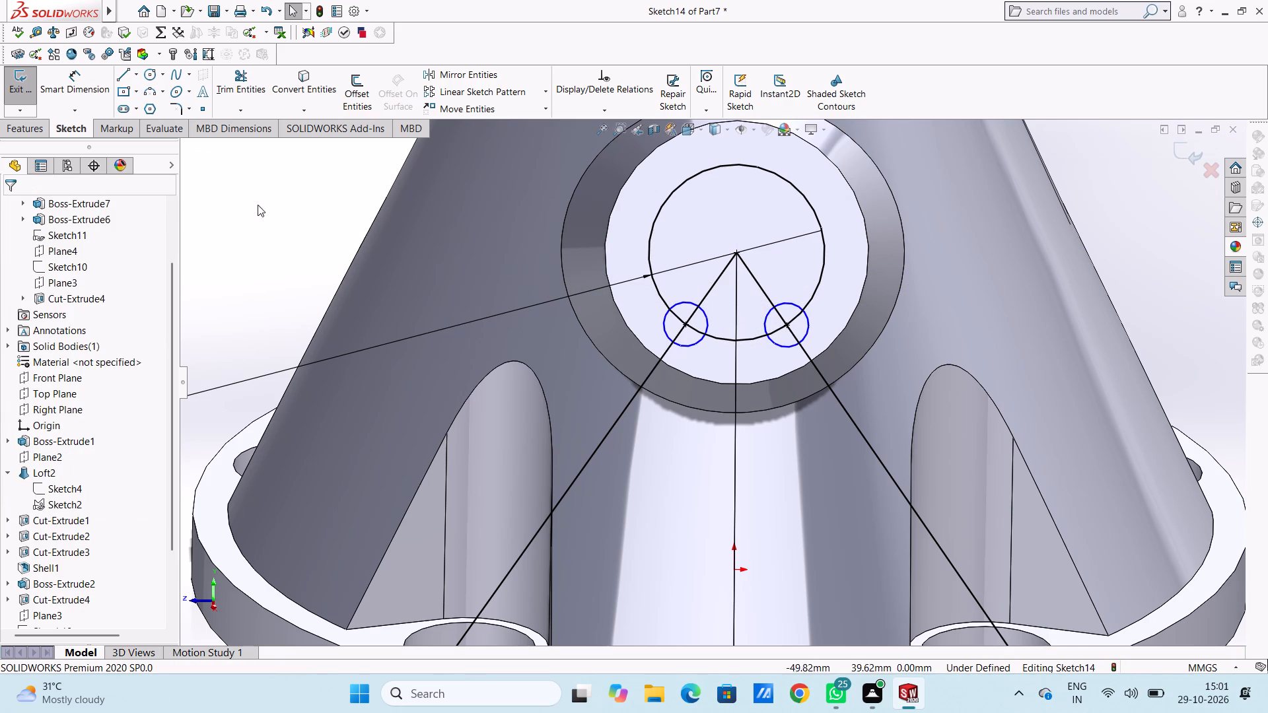
Draw a three-point arc of about 12.4 mm radius joining the outer sides of the two small circles where the slanted lines cross them.
{"action": "left_click", "coordinate": [145, 94]}
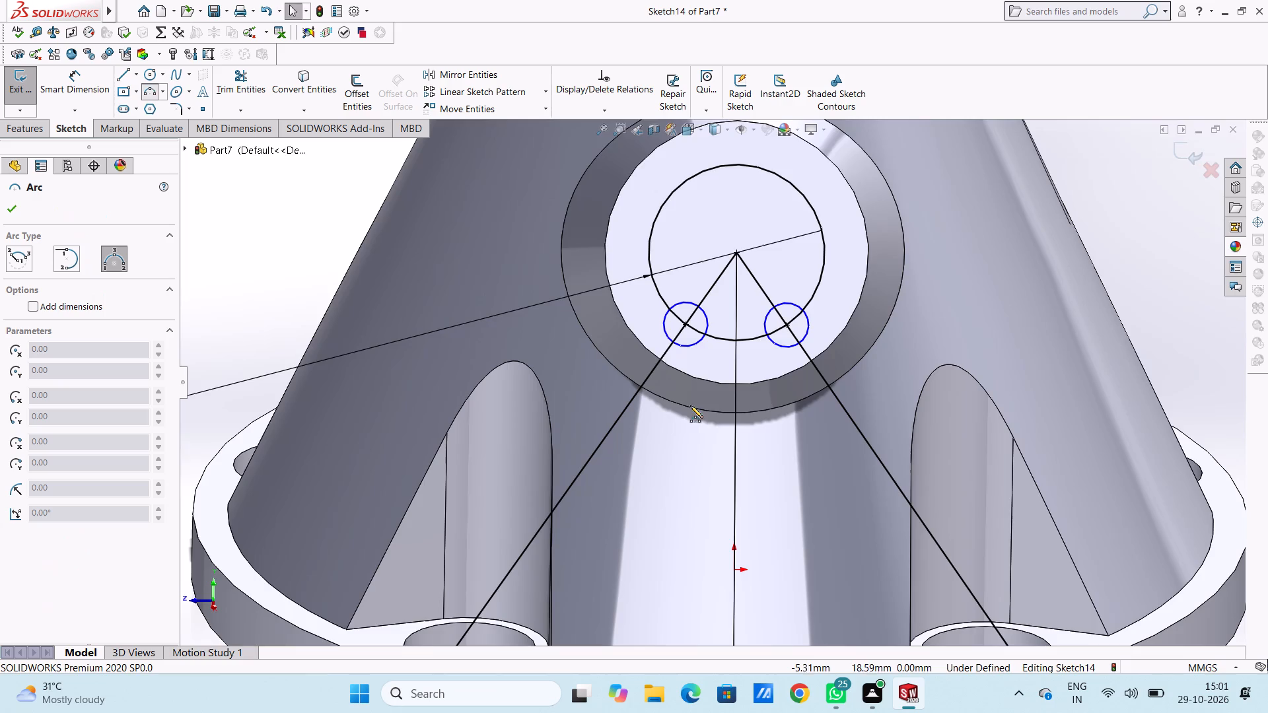
{"action": "scroll", "coordinate": [706, 377], "scroll_direction": "down", "scroll_amount": 3}
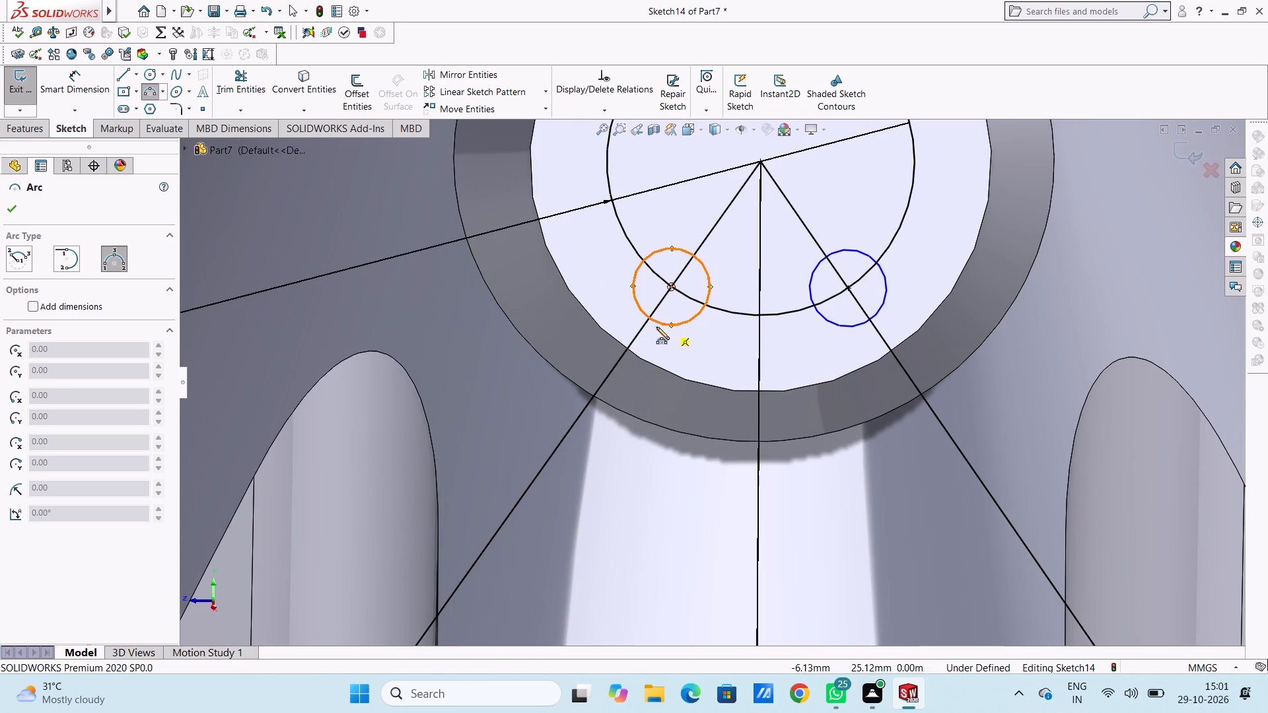
{"action": "left_click", "coordinate": [649, 318]}
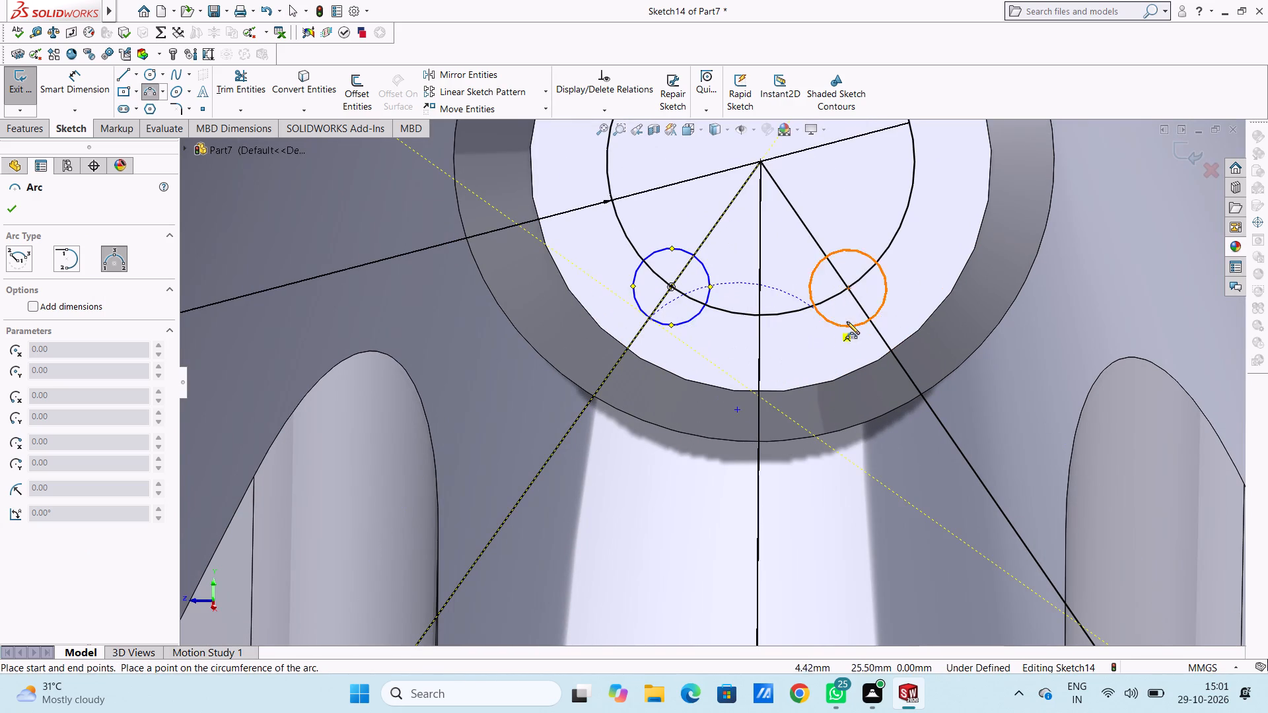
{"action": "left_click", "coordinate": [869, 318]}
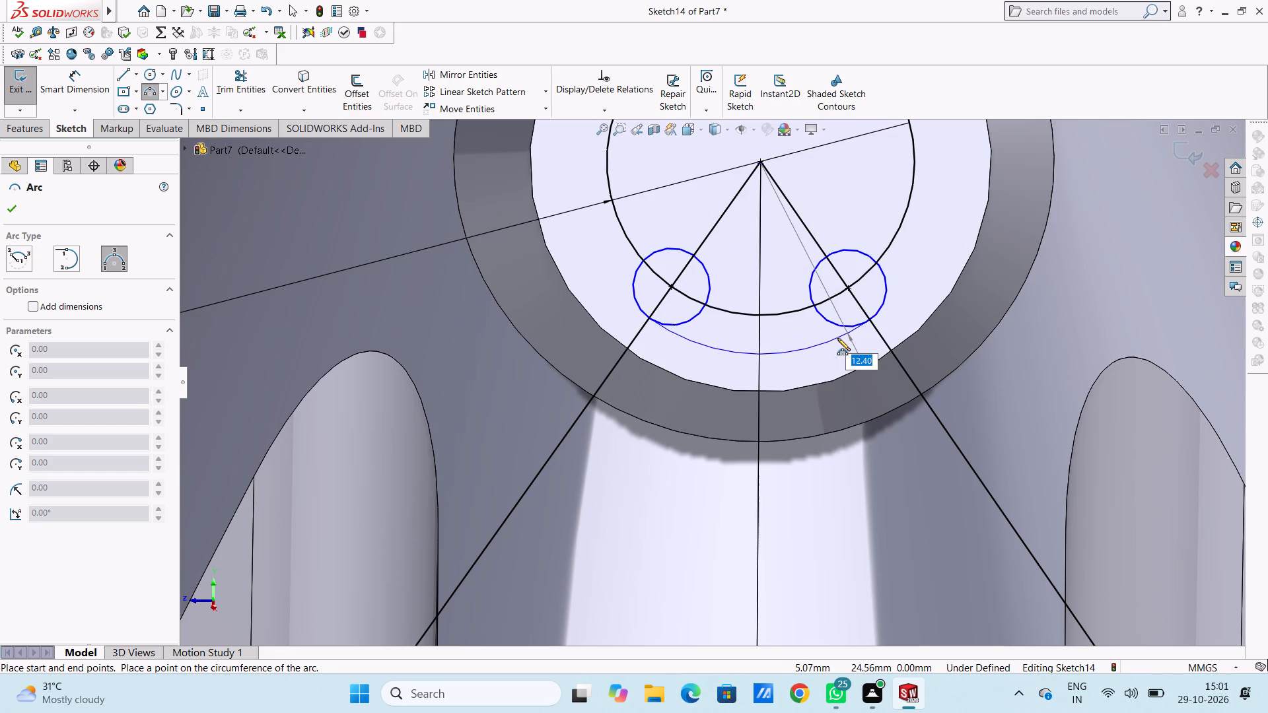
{"action": "left_click", "coordinate": [837, 338]}
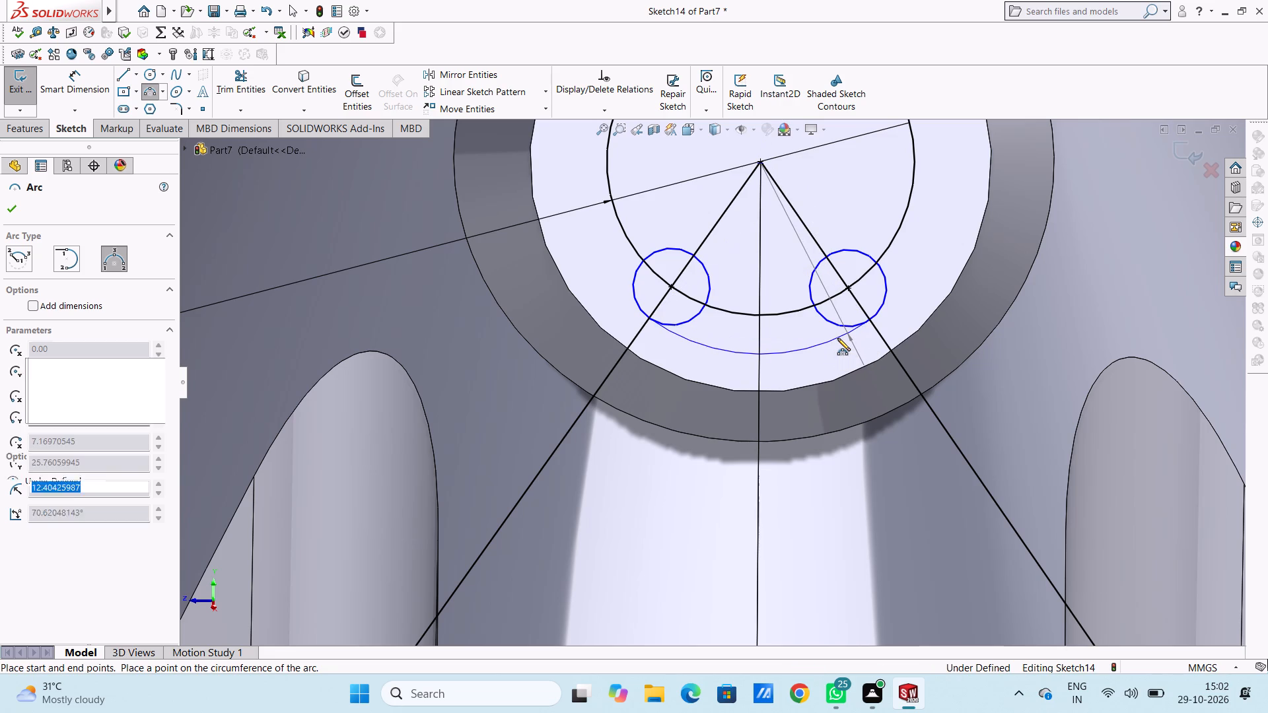
{"action": "scroll", "coordinate": [876, 317], "scroll_direction": "up", "scroll_amount": 10}
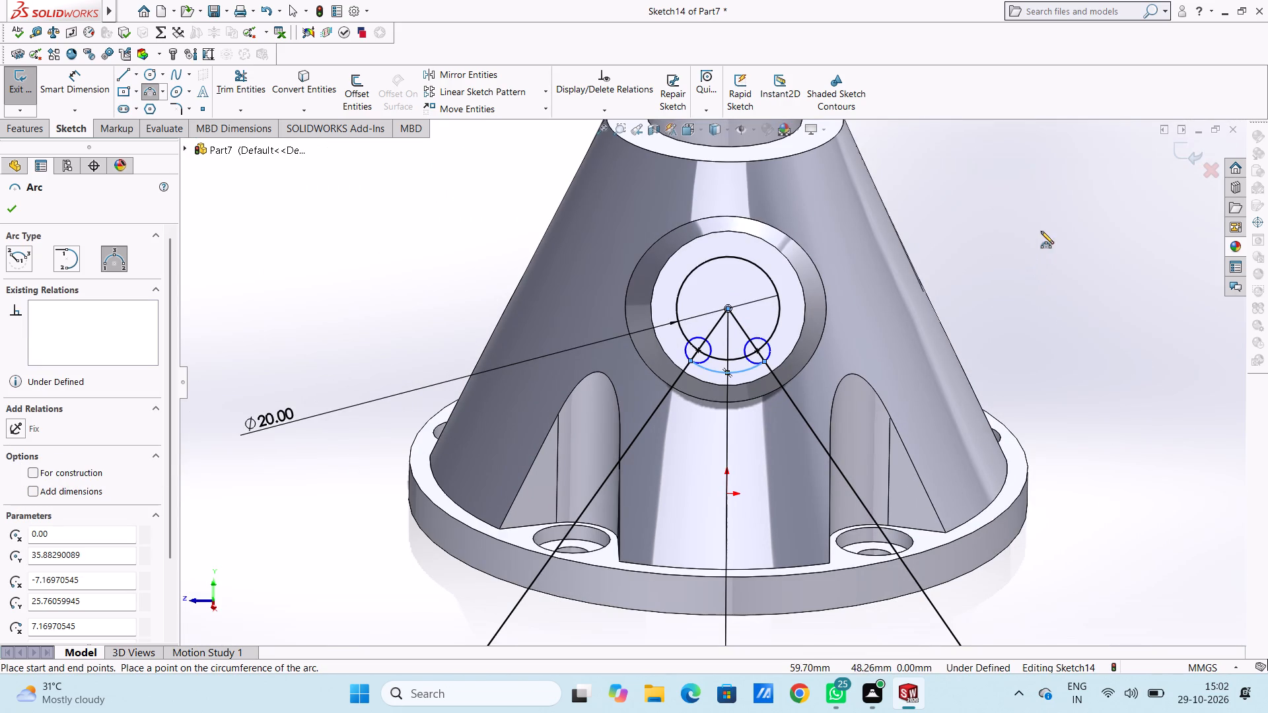
{"action": "right_click", "coordinate": [1043, 226]}
{"action": "left_click", "coordinate": [1053, 235]}
{"action": "left_click", "coordinate": [1012, 261]}
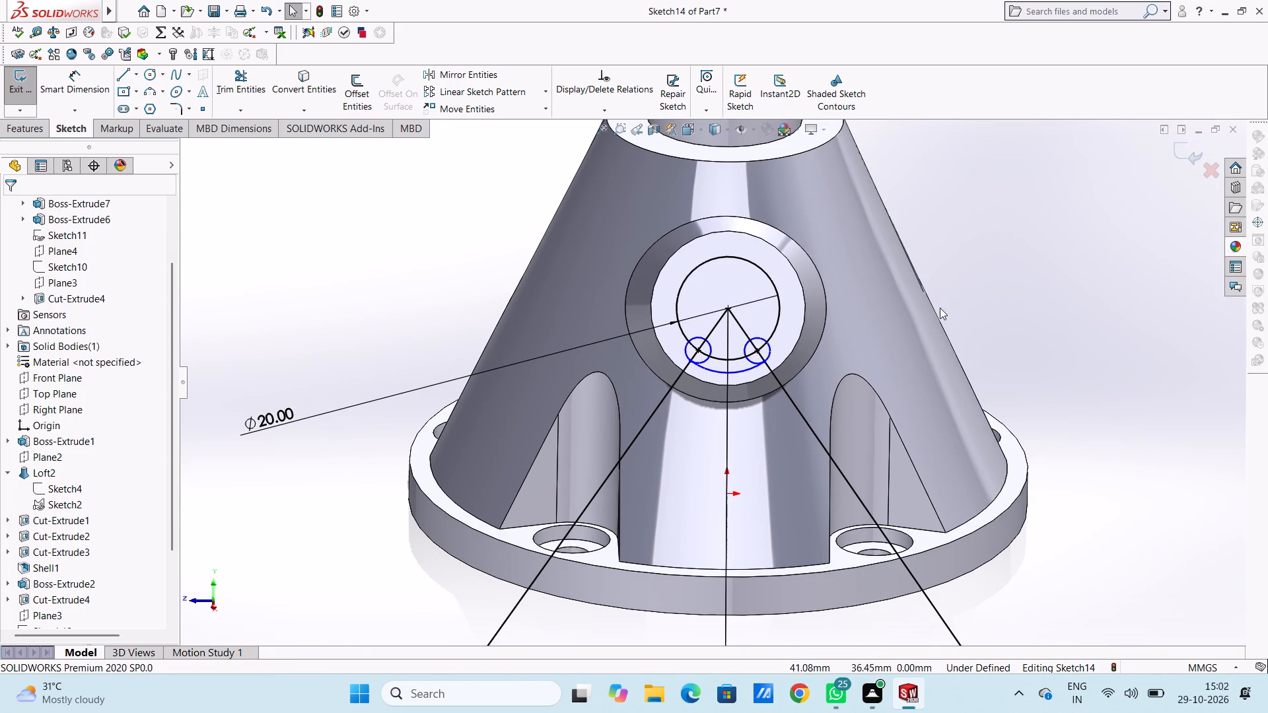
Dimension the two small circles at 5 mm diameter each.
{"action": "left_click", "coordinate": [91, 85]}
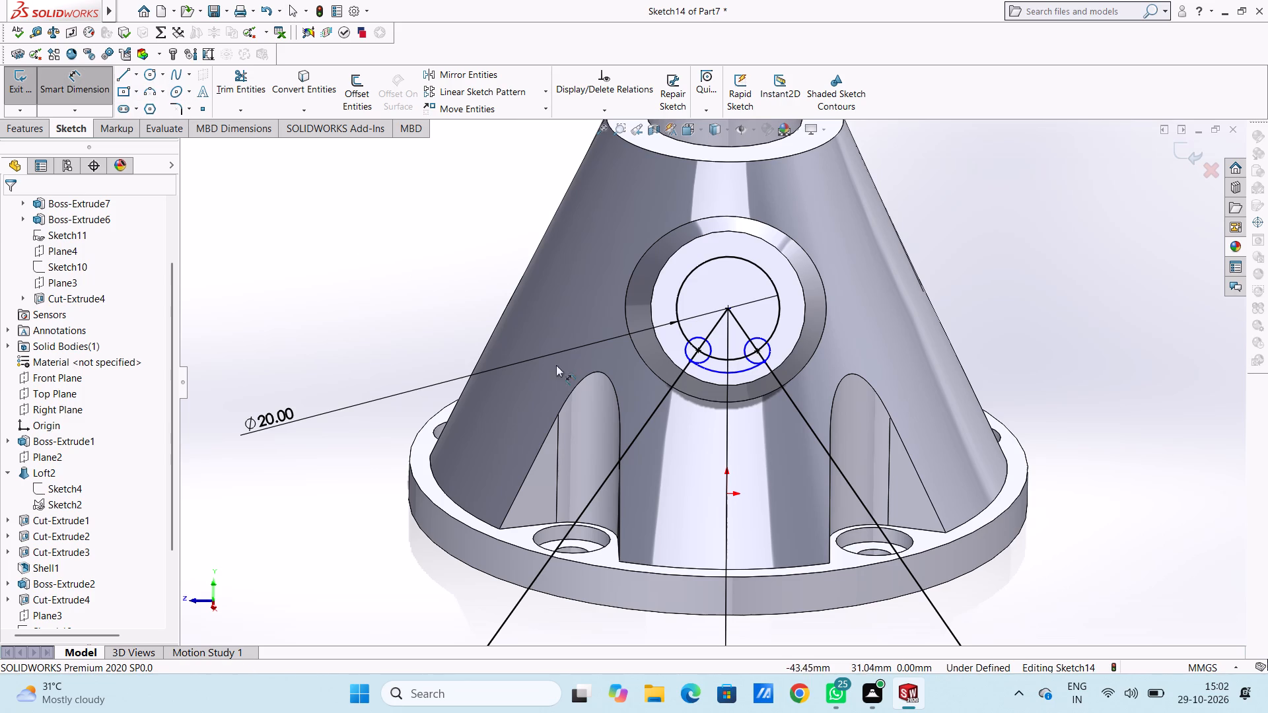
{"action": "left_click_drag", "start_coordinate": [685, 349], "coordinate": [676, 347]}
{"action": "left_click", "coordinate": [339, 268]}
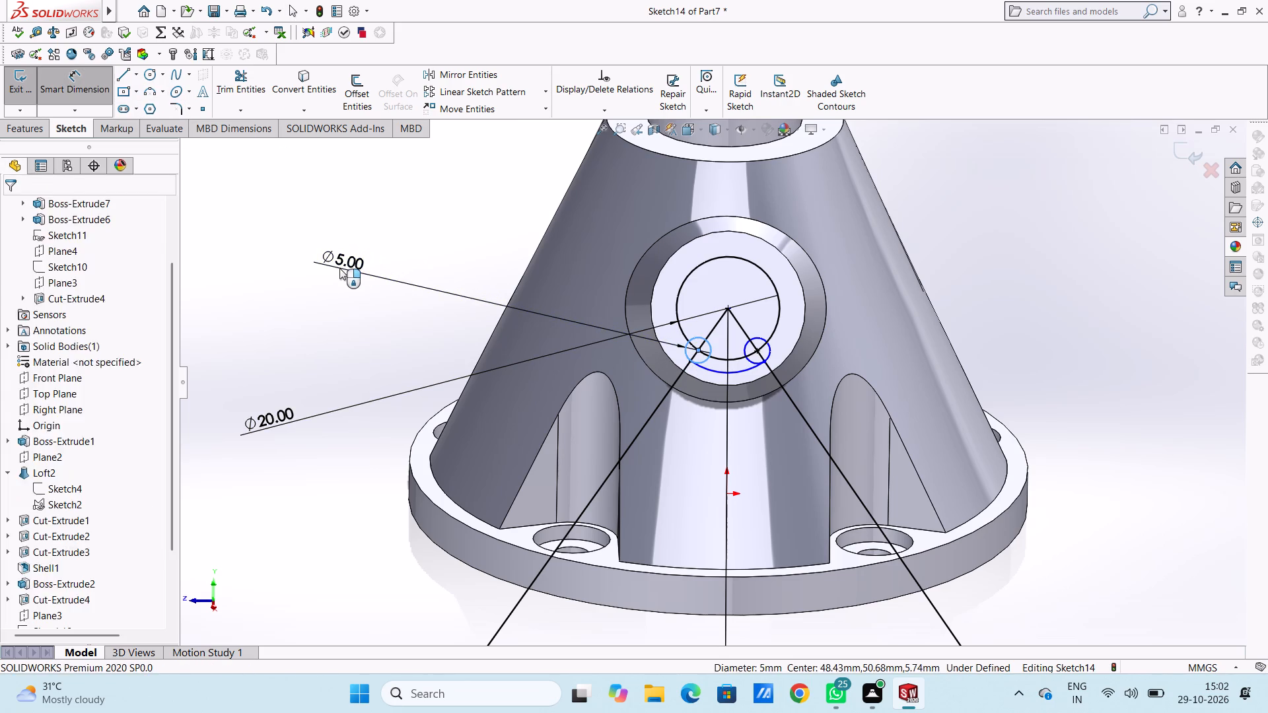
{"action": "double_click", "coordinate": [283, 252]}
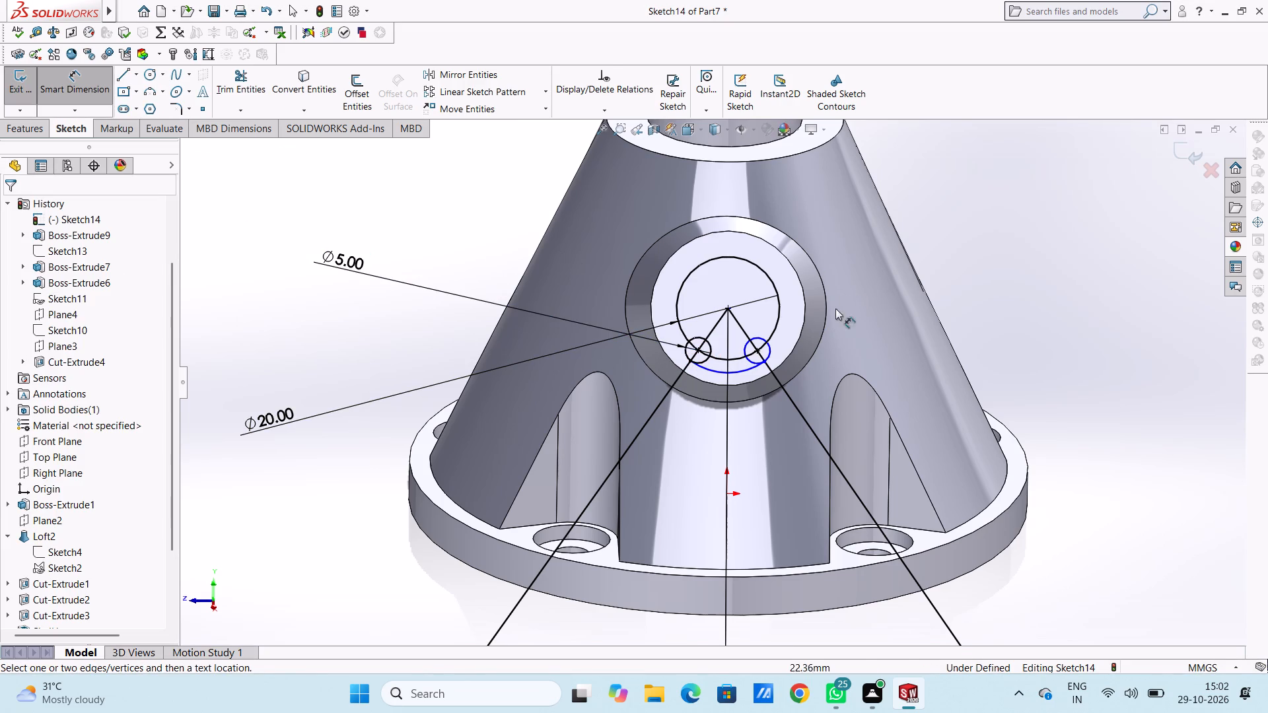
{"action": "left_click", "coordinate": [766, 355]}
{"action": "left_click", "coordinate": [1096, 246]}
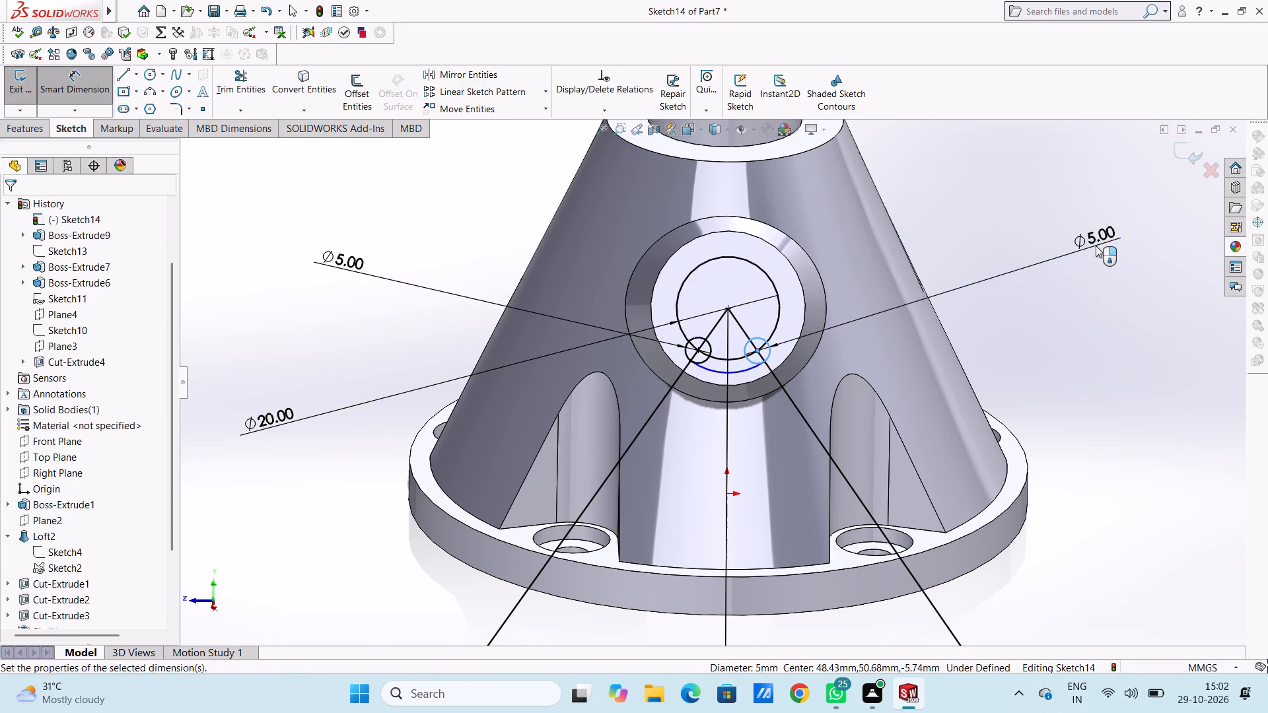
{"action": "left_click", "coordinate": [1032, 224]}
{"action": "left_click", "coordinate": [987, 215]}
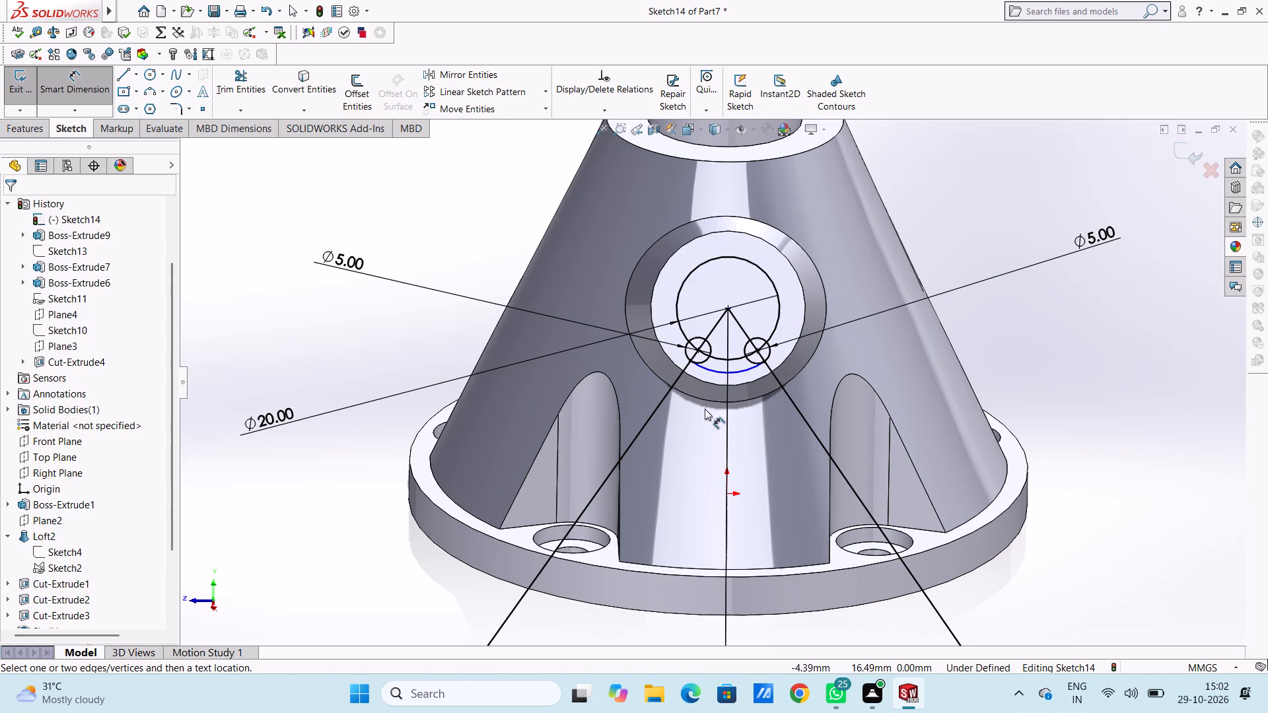
Dimension the radius of the arc joining the two small circles, accepting its drawn value.
{"action": "left_click", "coordinate": [722, 369]}
{"action": "scroll", "coordinate": [663, 454], "scroll_direction": "up", "scroll_amount": 4}
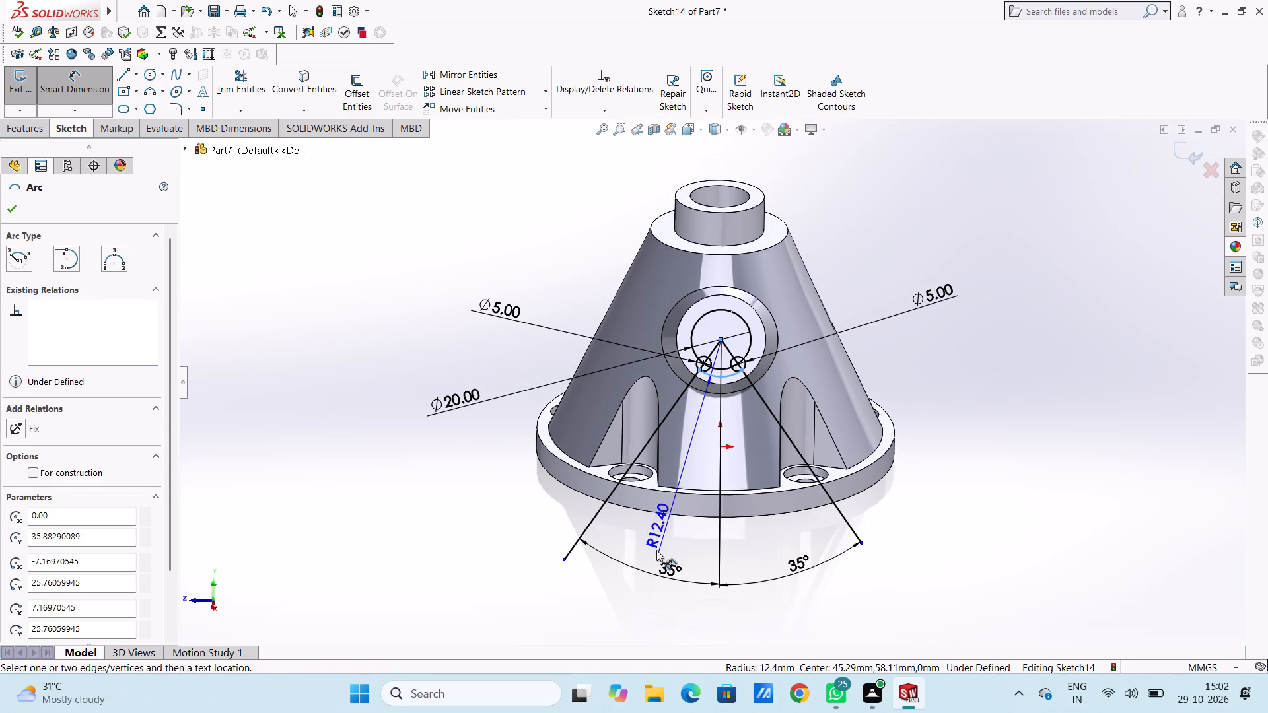
{"action": "left_click", "coordinate": [656, 545]}
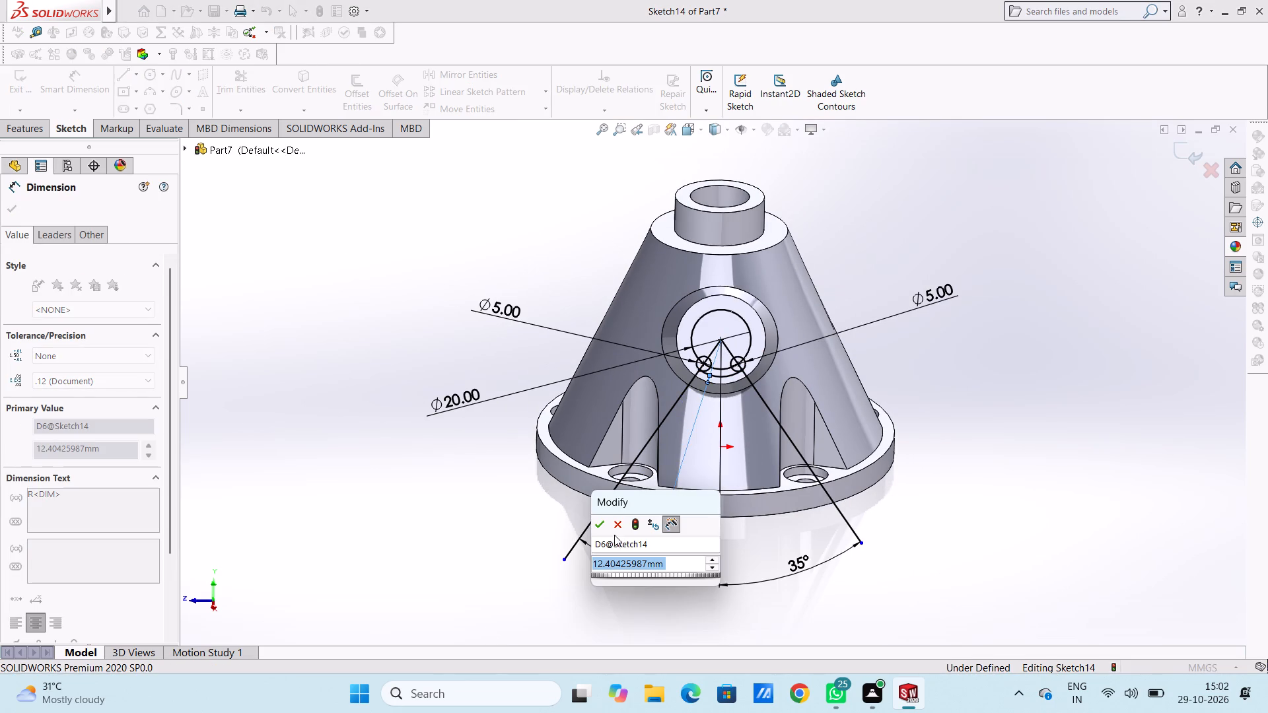
{"action": "left_click", "coordinate": [596, 520]}
{"action": "left_click", "coordinate": [554, 512]}
Offset the joining arc by 5 mm, reversed toward the boss's centre, with the offset dimension added.
{"action": "scroll", "coordinate": [691, 378], "scroll_direction": "down", "scroll_amount": 5}
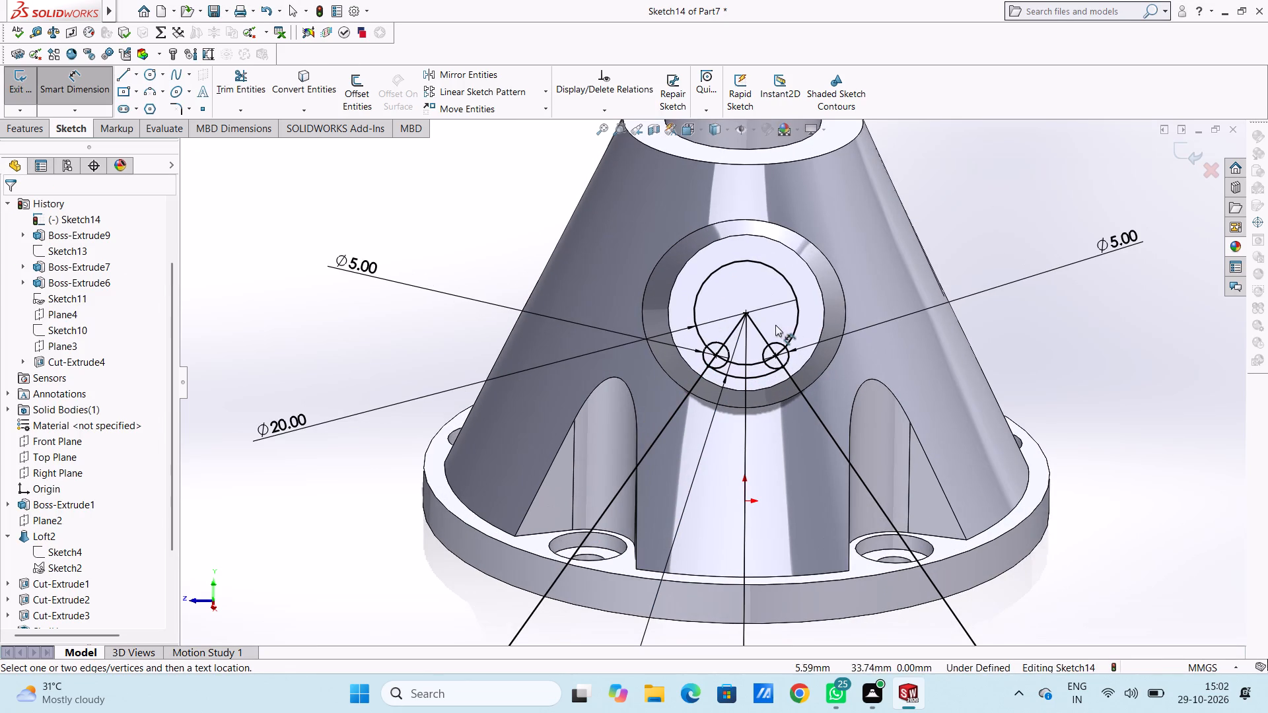
{"action": "left_click", "coordinate": [359, 86]}
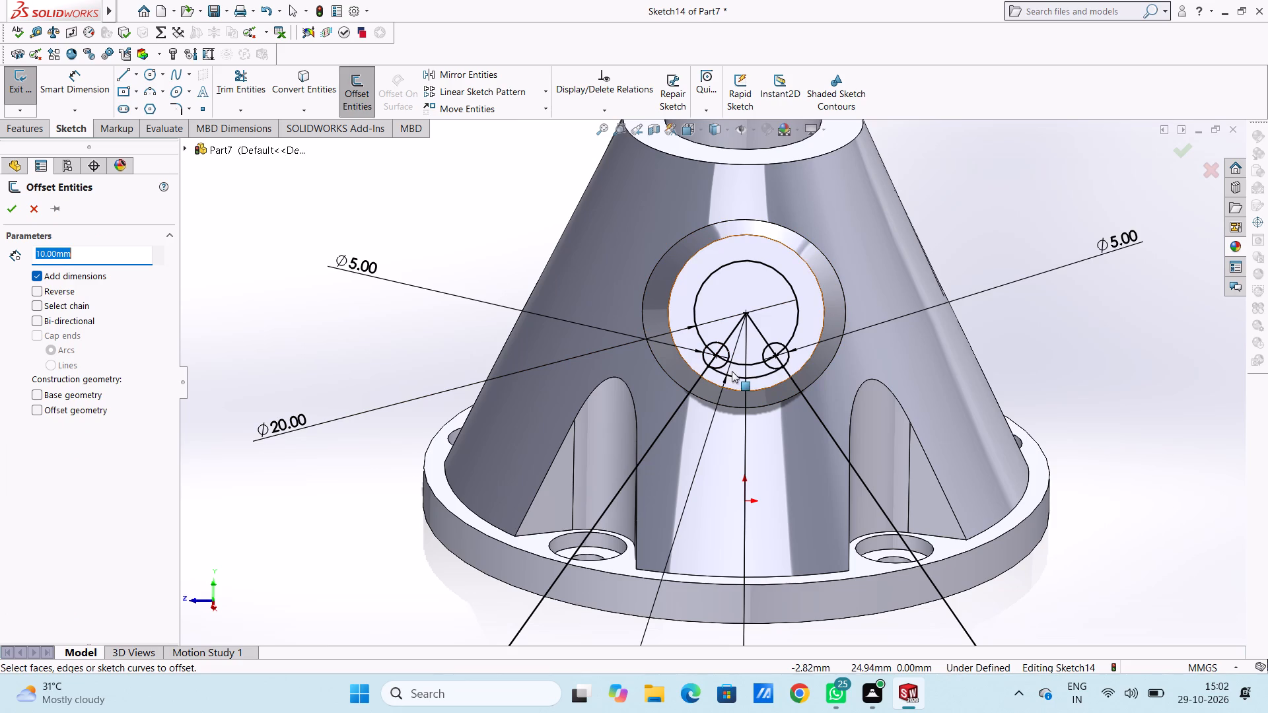
{"action": "left_click", "coordinate": [739, 380]}
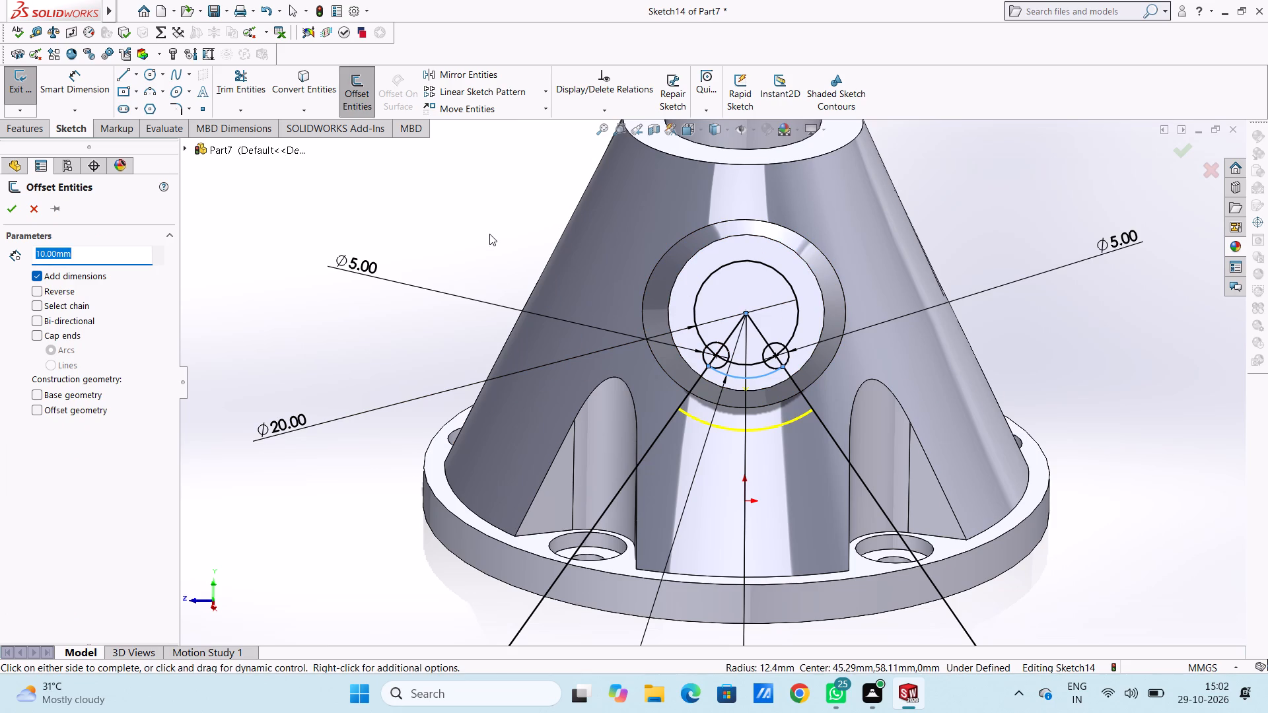
{"action": "key", "text": "5"}
{"action": "key", "text": "Return"}
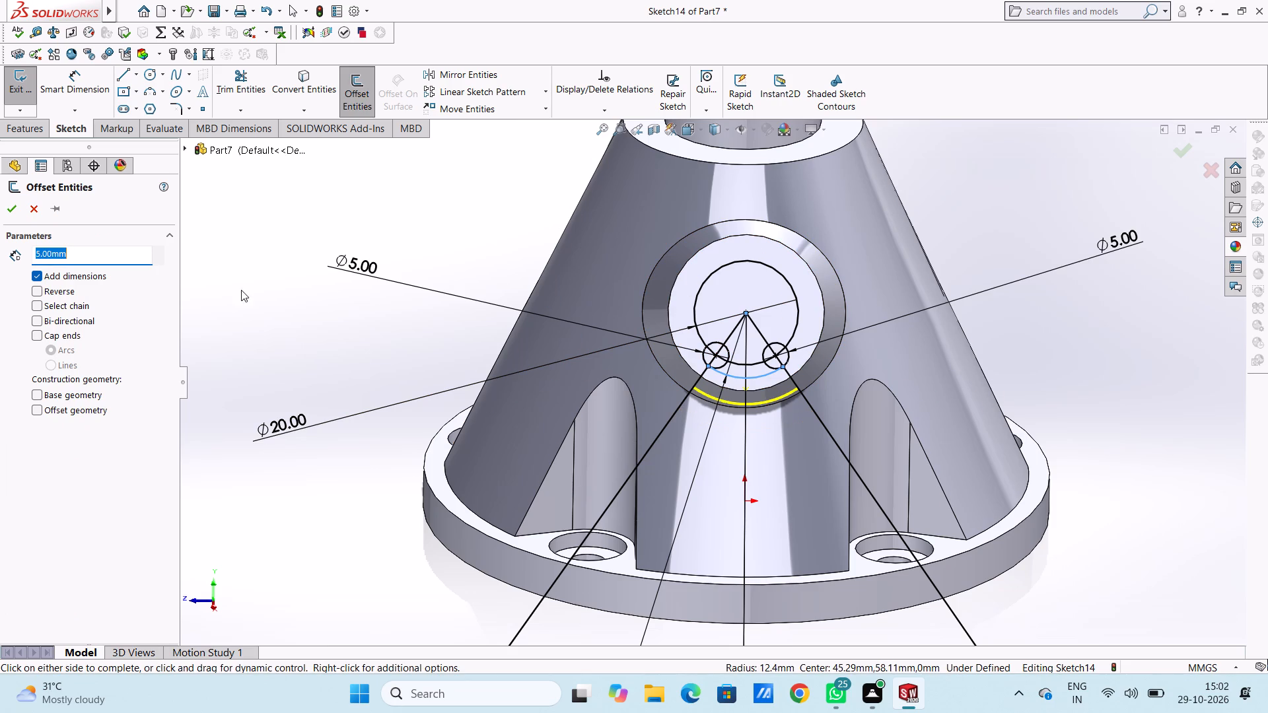
{"action": "left_click", "coordinate": [36, 290]}
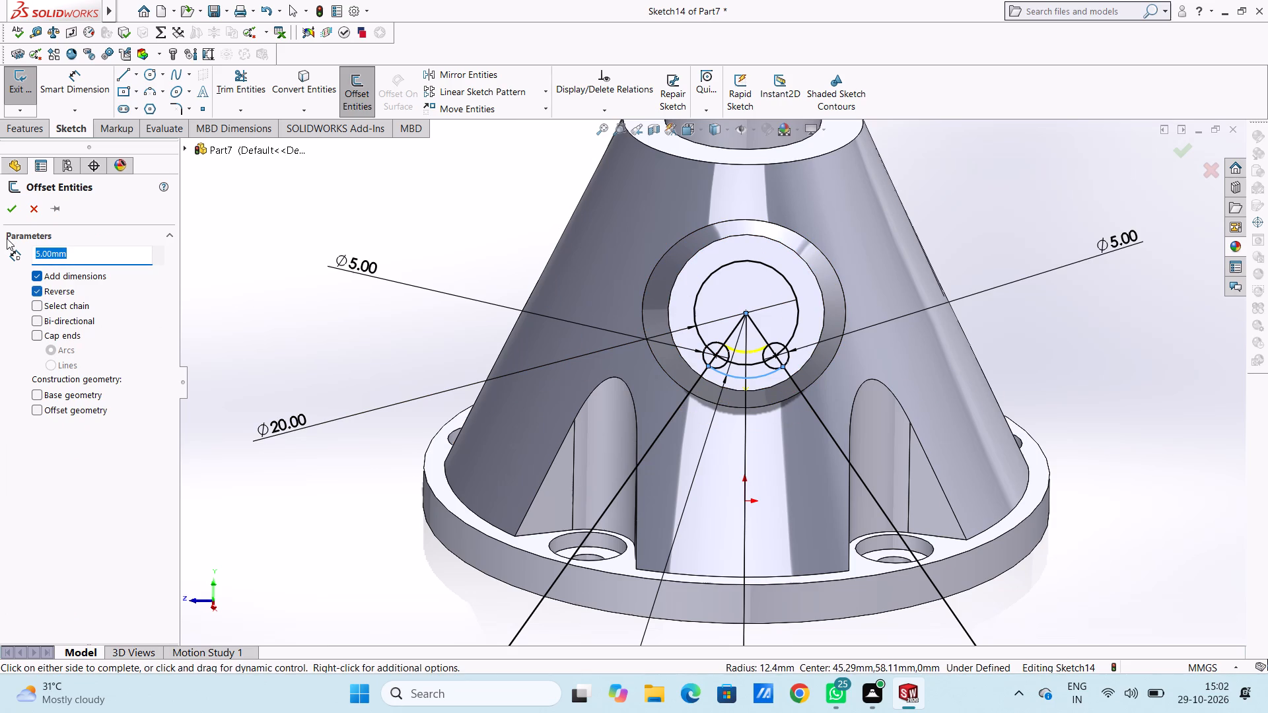
{"action": "left_click", "coordinate": [10, 209]}
{"action": "left_click", "coordinate": [349, 237]}
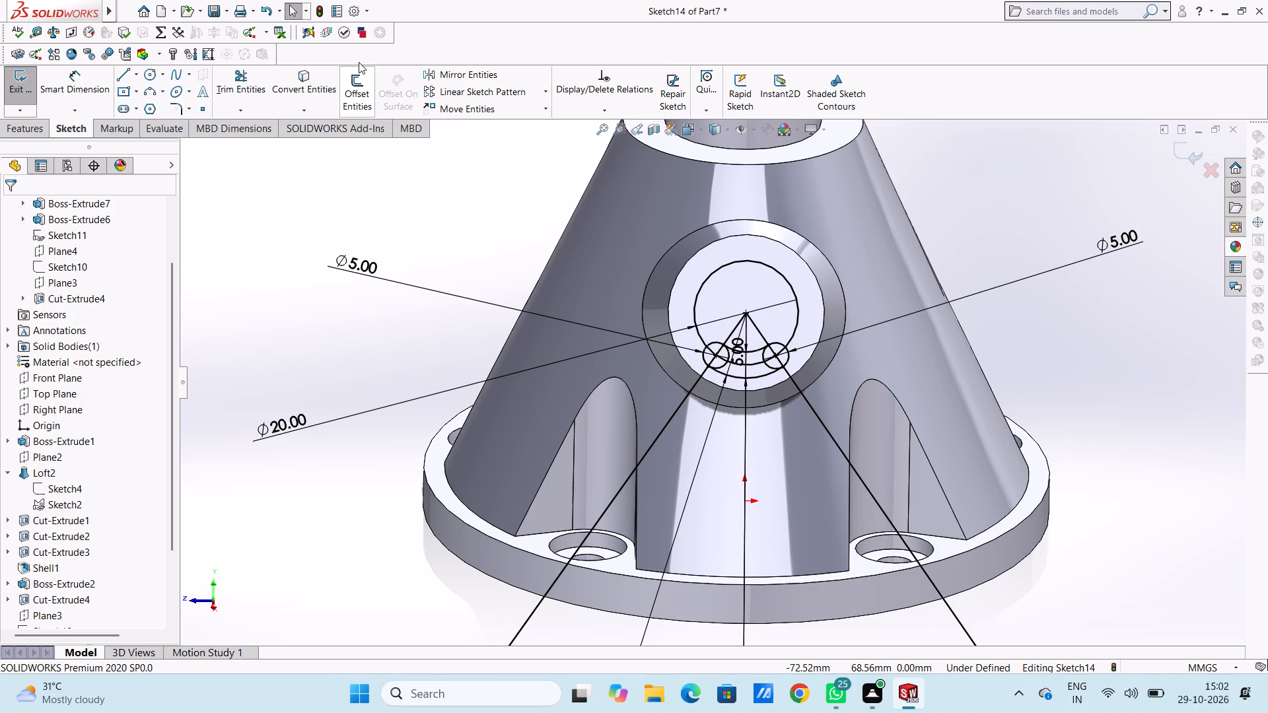
Trim away both slanted lines, the vertical centre line and the 20 mm circle, keeping only the small circles and two arcs.
{"action": "left_click", "coordinate": [243, 78]}
{"action": "left_click", "coordinate": [737, 328]}
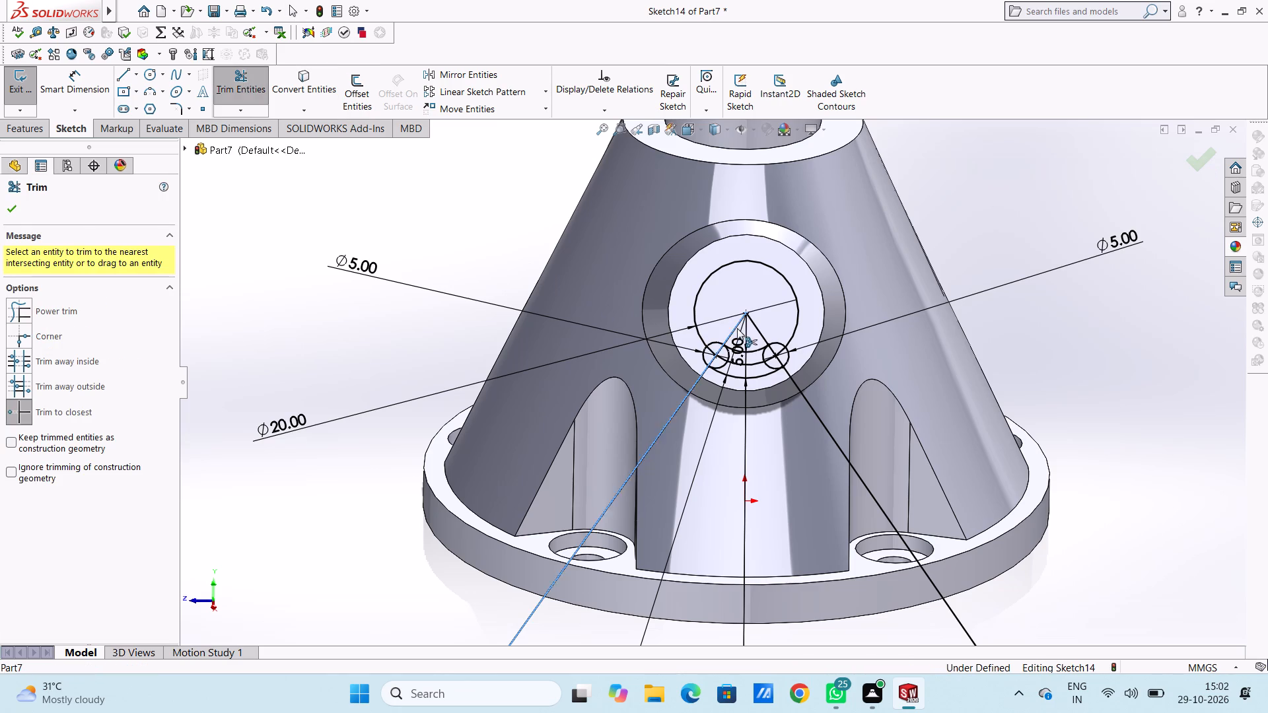
{"action": "left_click", "coordinate": [721, 352]}
{"action": "left_click", "coordinate": [714, 359]}
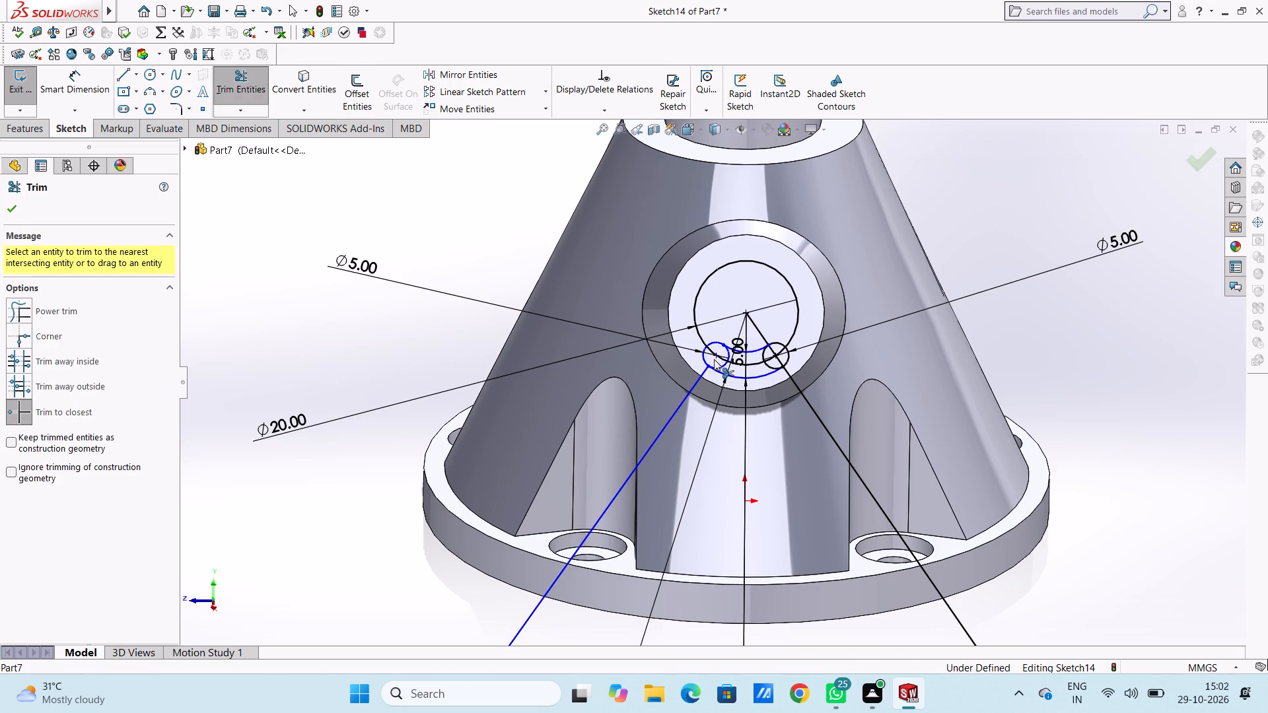
{"action": "left_click", "coordinate": [705, 375]}
{"action": "left_click", "coordinate": [806, 402]}
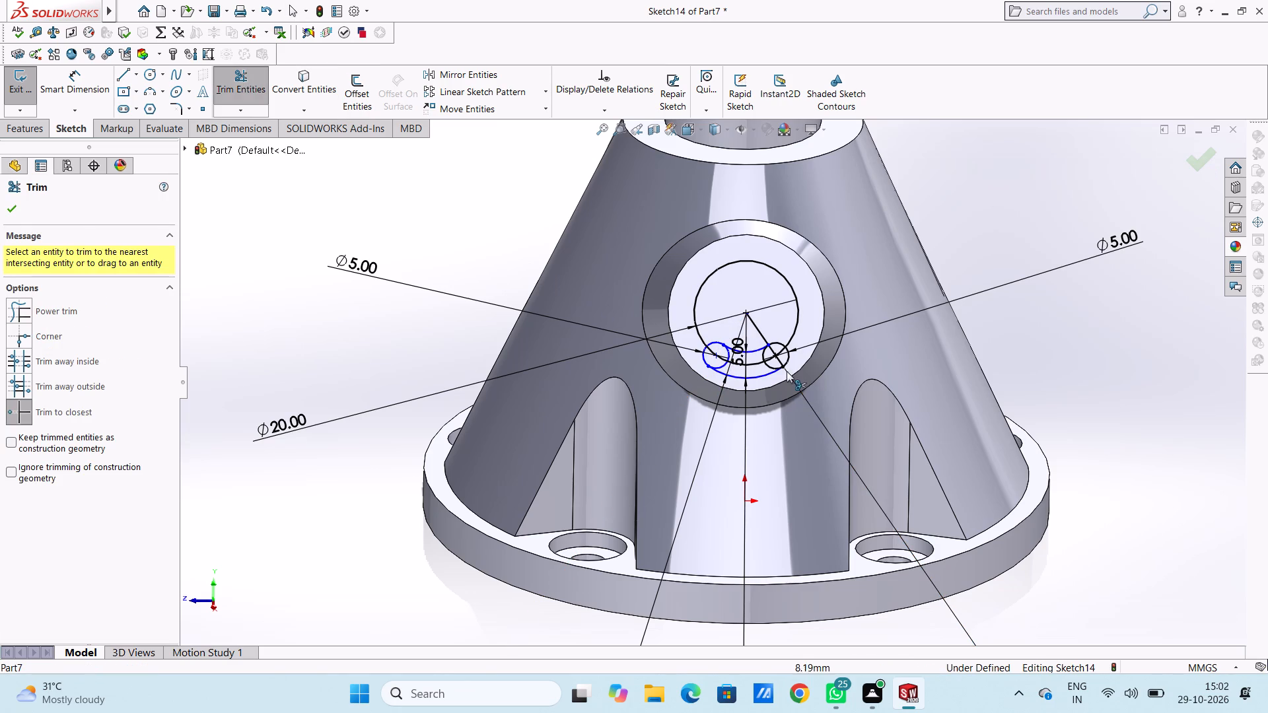
{"action": "left_click", "coordinate": [779, 359]}
{"action": "double_click", "coordinate": [776, 354]}
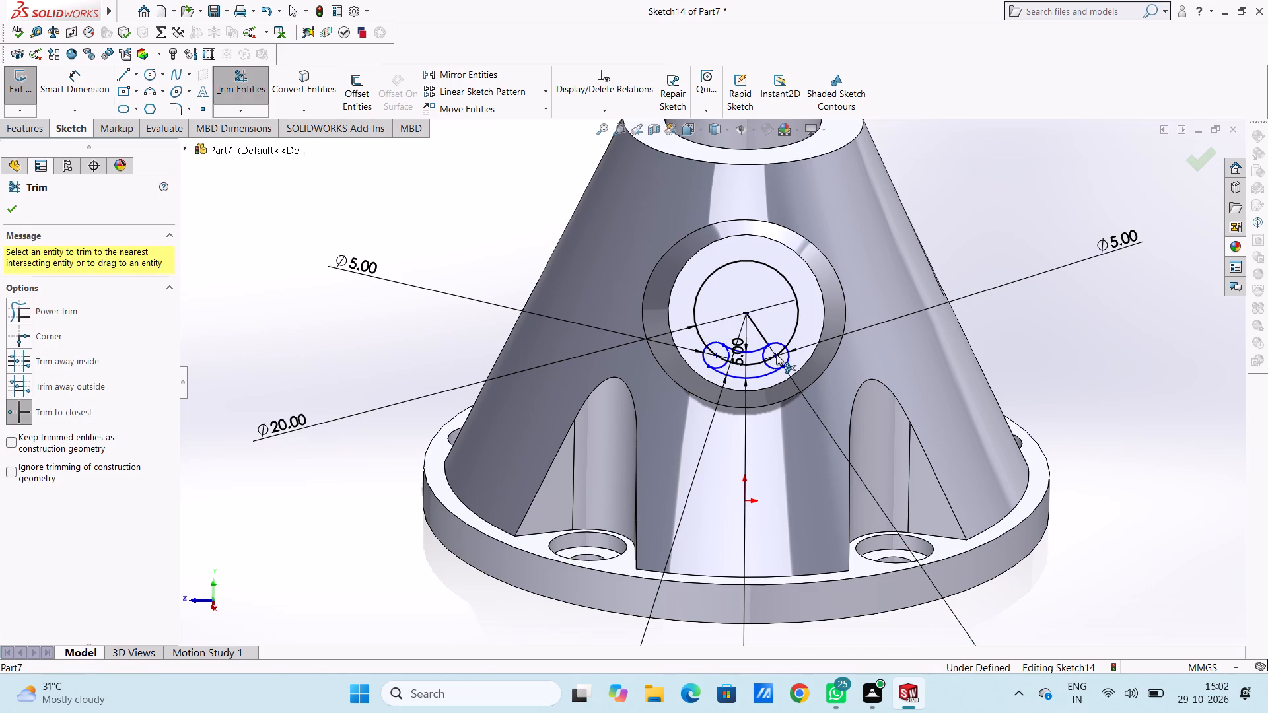
{"action": "left_click", "coordinate": [775, 358]}
{"action": "left_click", "coordinate": [756, 360]}
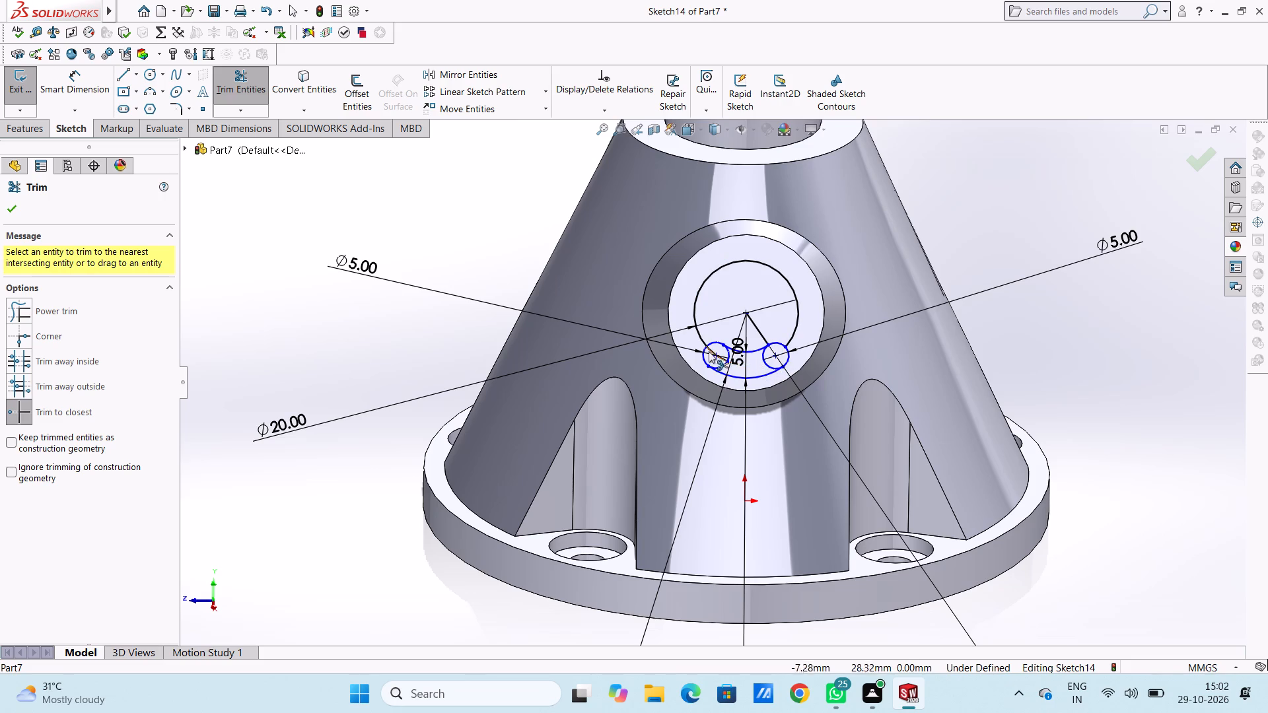
{"action": "left_click", "coordinate": [714, 354]}
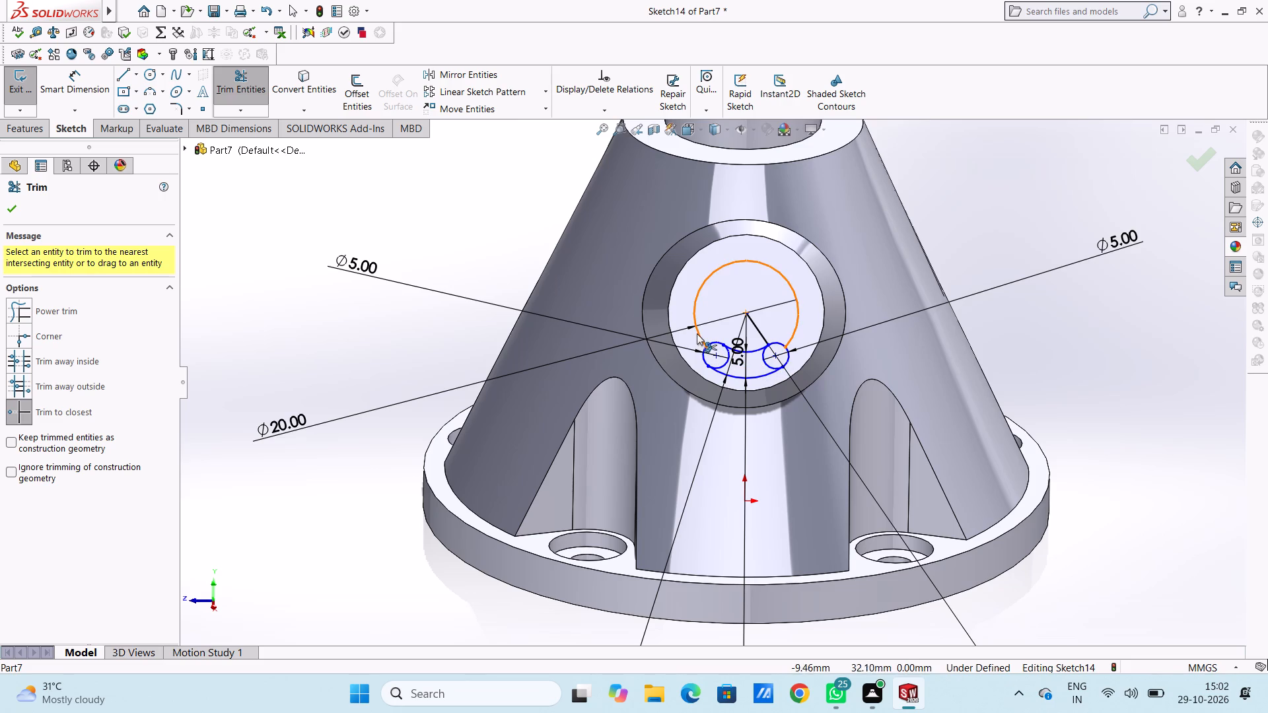
{"action": "left_click", "coordinate": [697, 333]}
{"action": "left_click", "coordinate": [758, 329]}
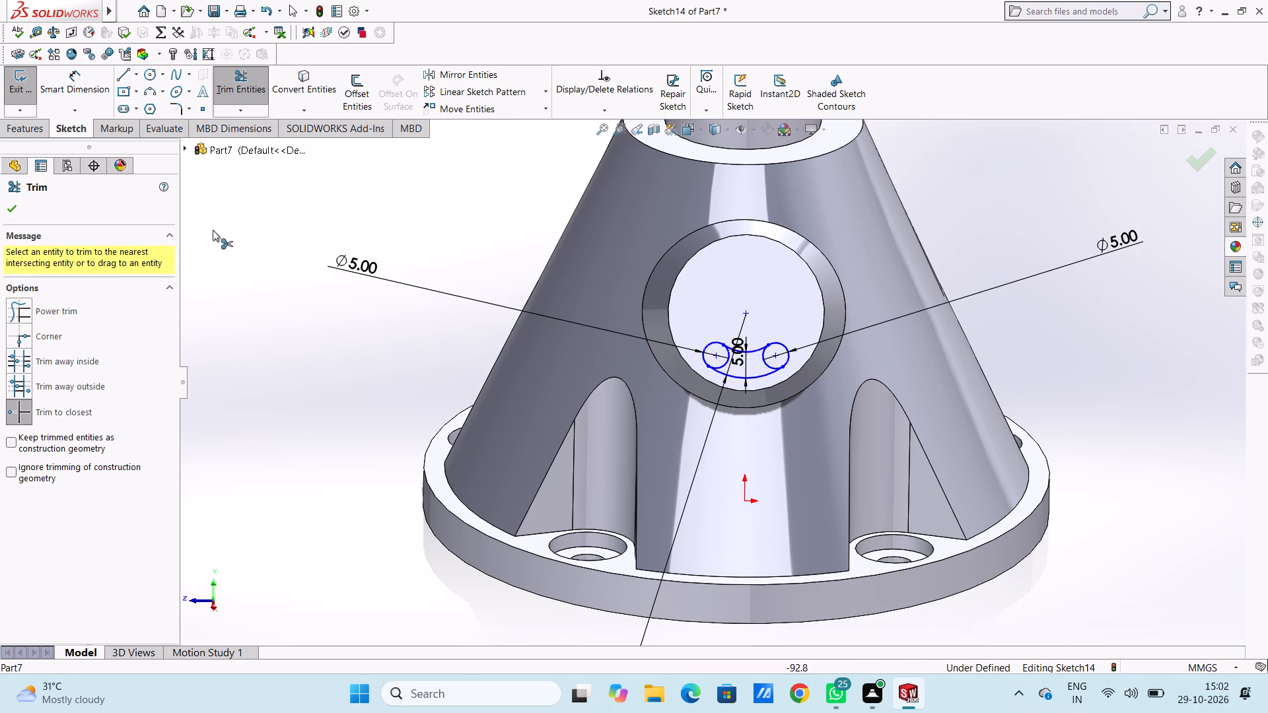
{"action": "left_click", "coordinate": [13, 204]}
{"action": "left_click", "coordinate": [282, 207]}
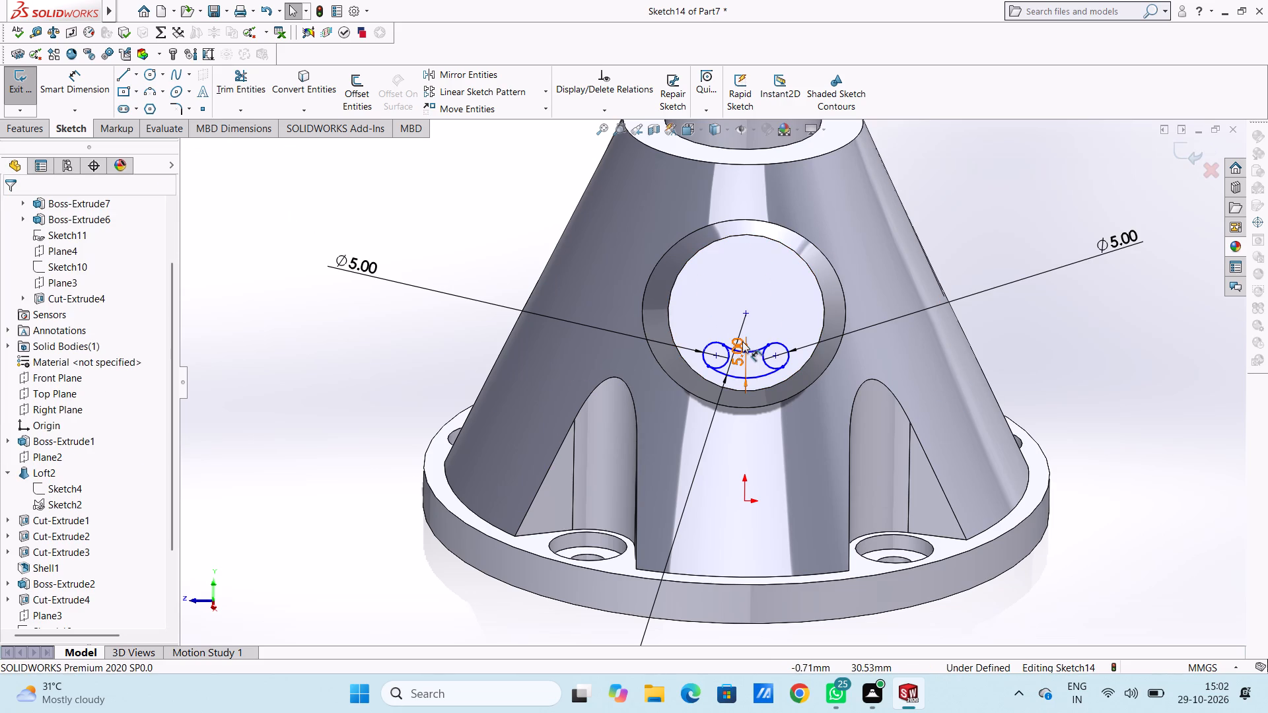
Move the 5 mm offset dimension clear of the slot profile, out beside the cone.
{"action": "left_click_drag", "start_coordinate": [738, 341], "coordinate": [1046, 186]}
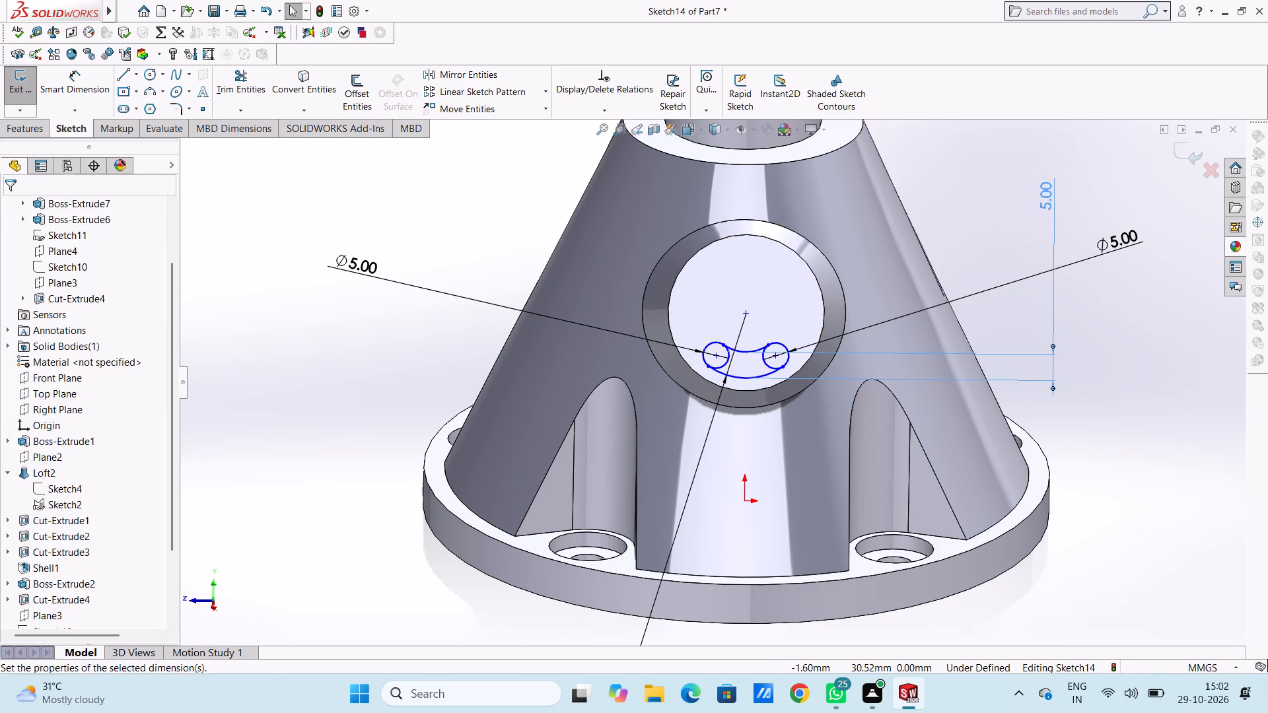
{"action": "left_click", "coordinate": [969, 199]}
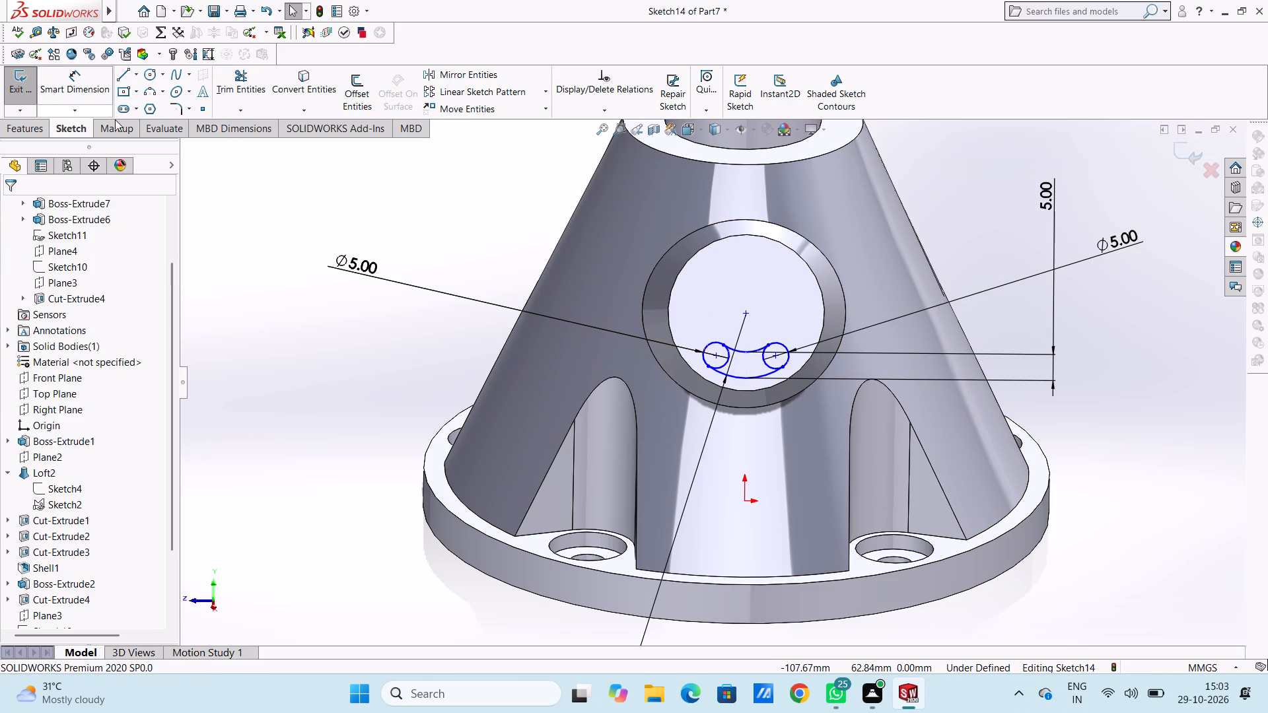
Add a Fix relation to the slot's left-hand small circle and delete its 5 mm diameter dimension.
{"action": "left_click", "coordinate": [724, 345]}
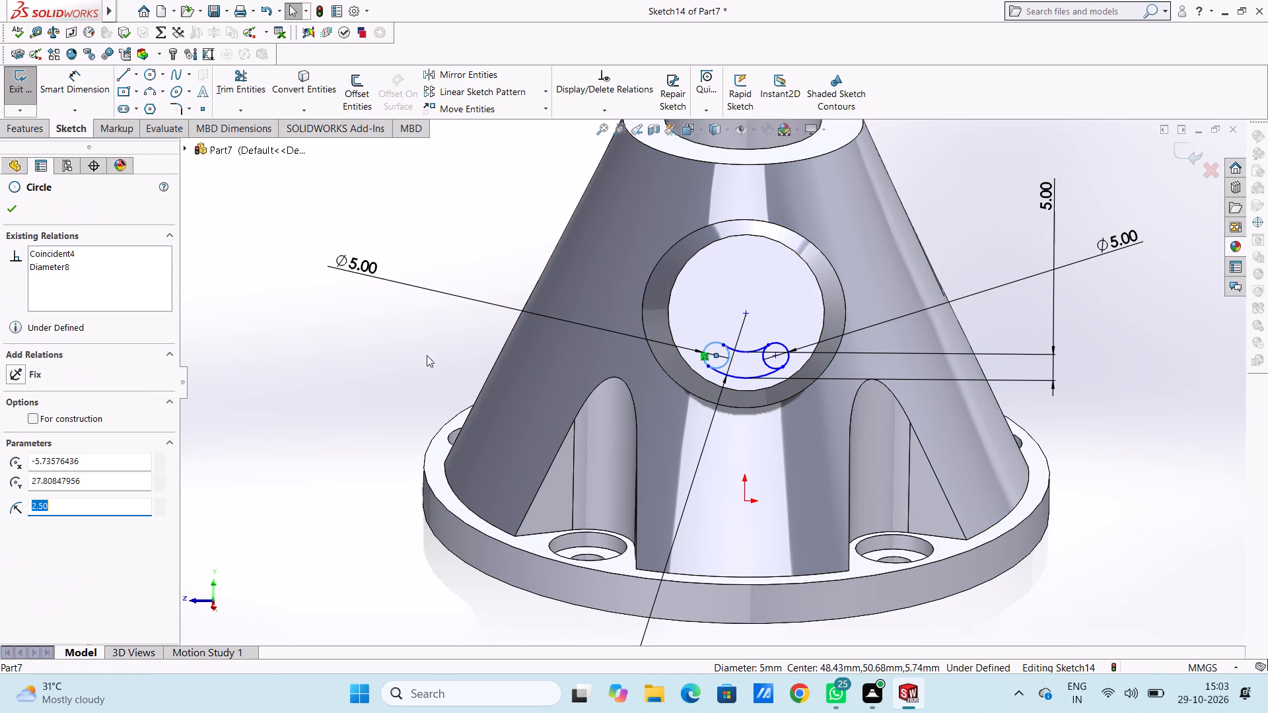
{"action": "left_click", "coordinate": [14, 370]}
{"action": "left_click", "coordinate": [341, 355]}
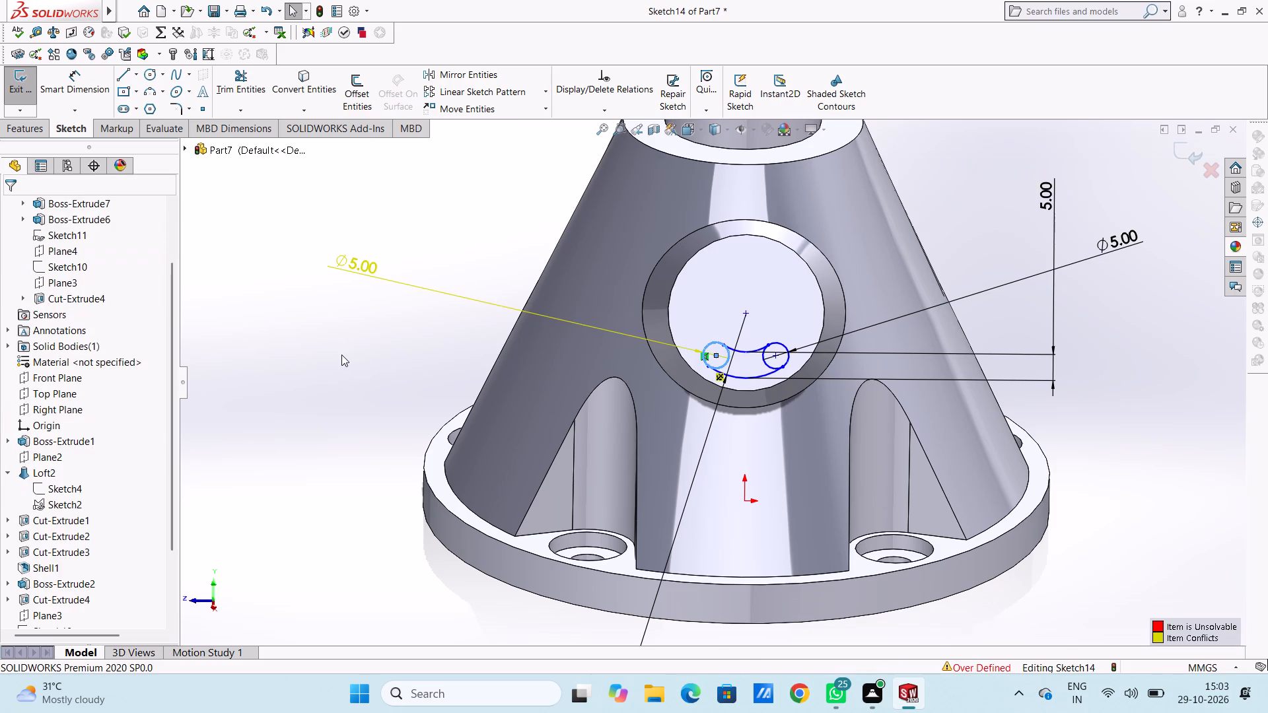
{"action": "left_click", "coordinate": [349, 256]}
{"action": "right_click", "coordinate": [353, 218]}
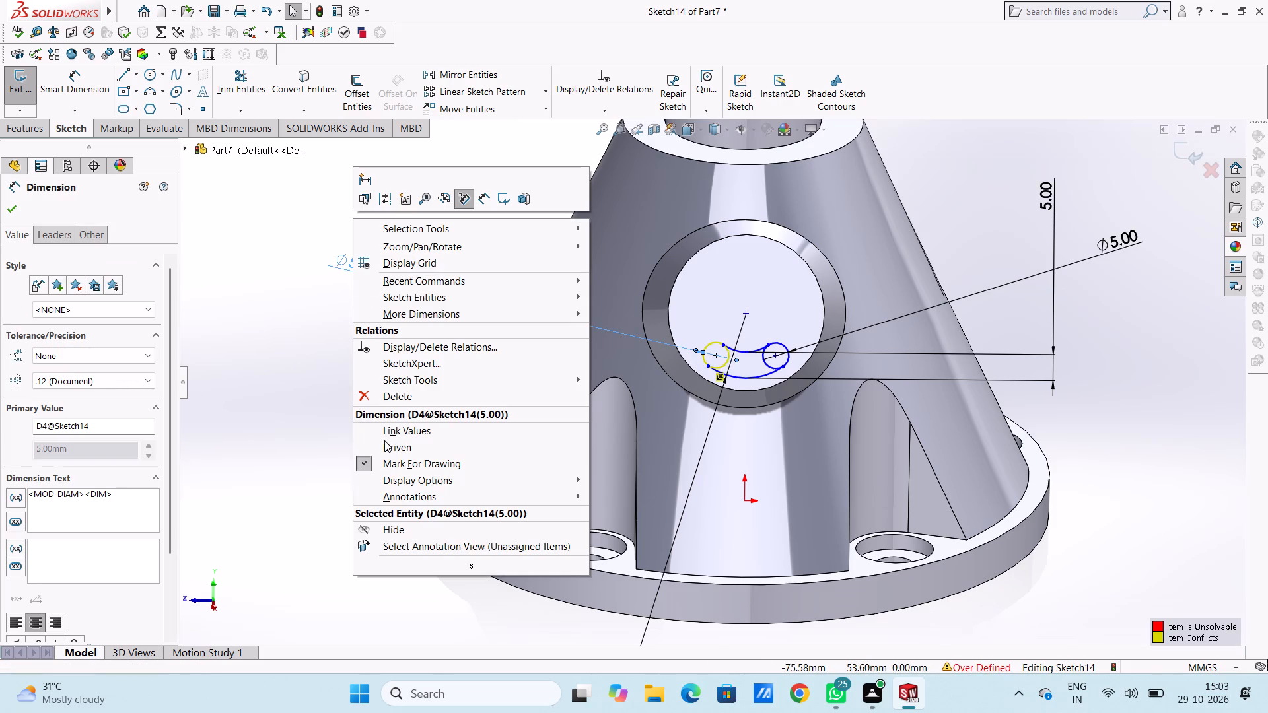
{"action": "left_click", "coordinate": [382, 395]}
{"action": "left_click", "coordinate": [370, 378]}
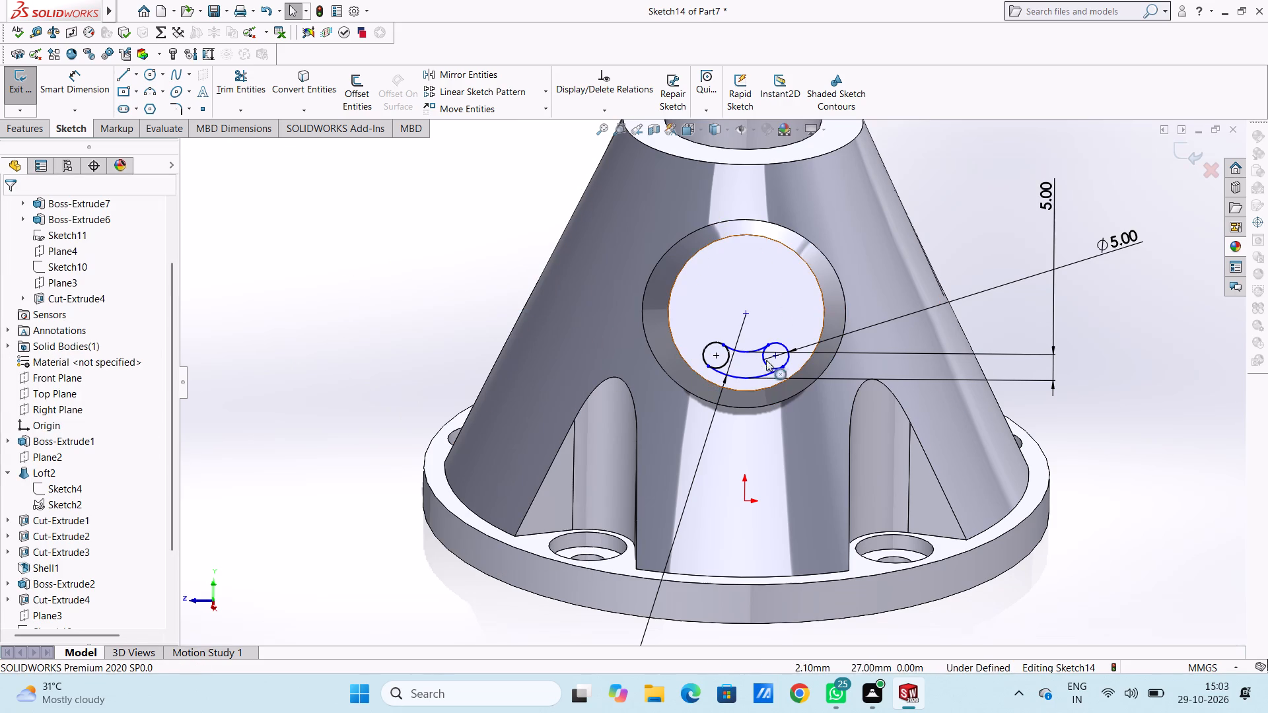
Add a Fix relation to the slot's right-hand small circle and delete its 5 mm diameter dimension.
{"action": "left_click", "coordinate": [770, 346]}
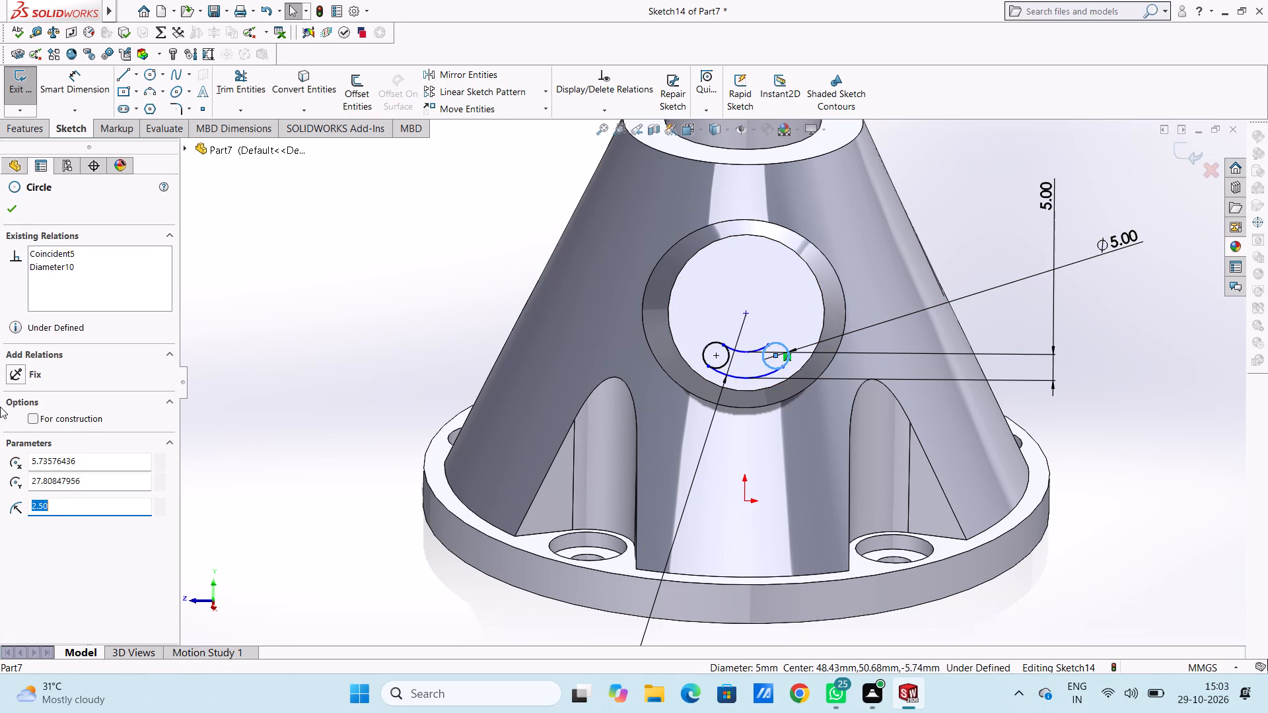
{"action": "left_click", "coordinate": [18, 368]}
{"action": "left_click", "coordinate": [346, 307]}
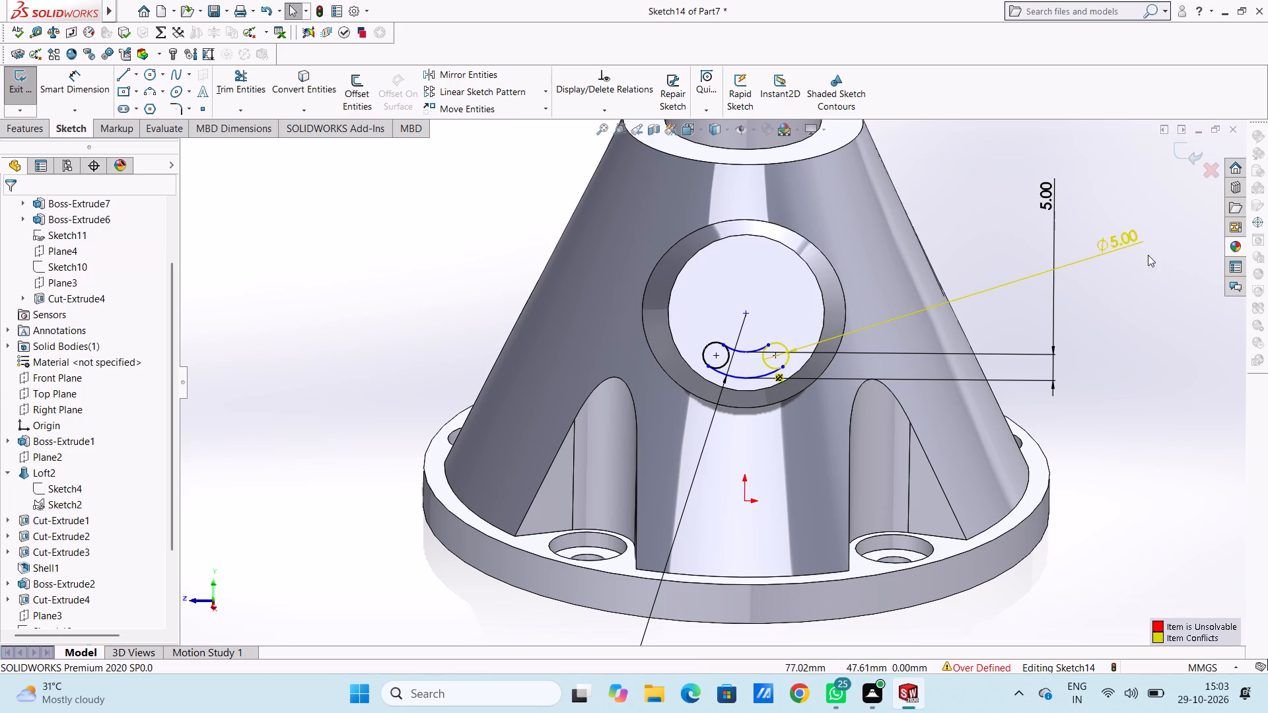
{"action": "left_click", "coordinate": [1117, 239]}
{"action": "right_click", "coordinate": [1133, 327]}
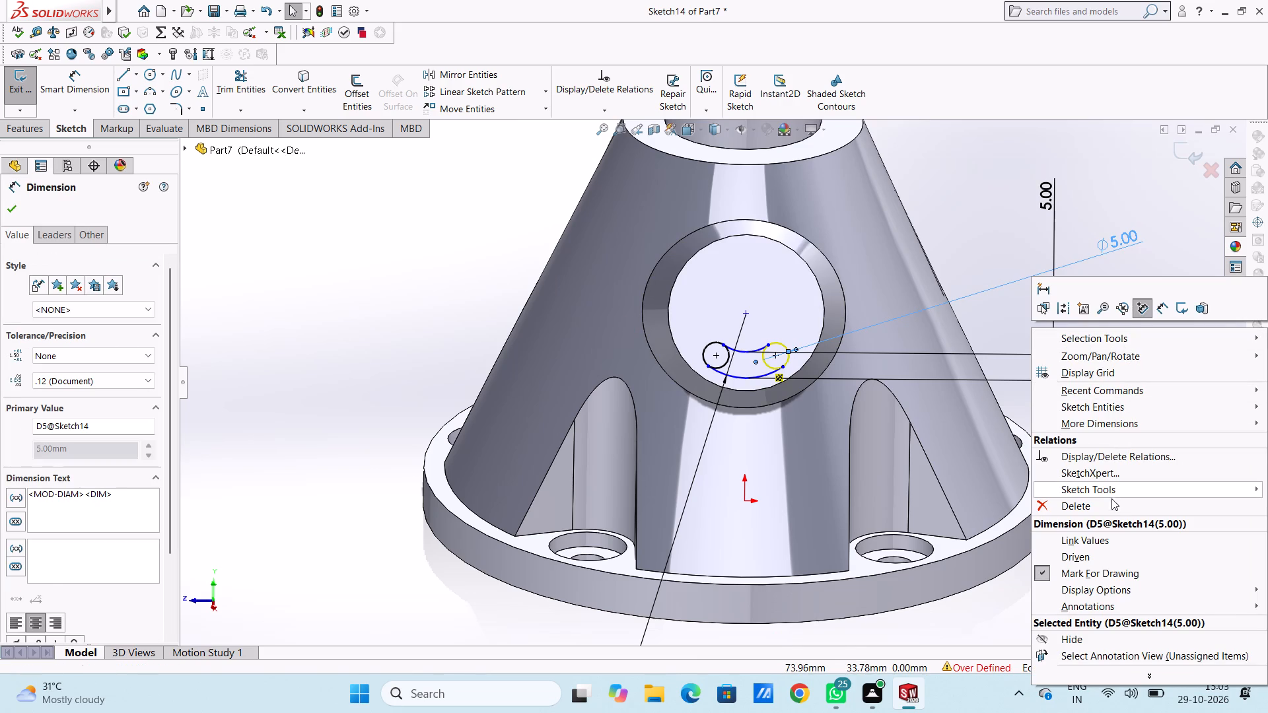
{"action": "left_click", "coordinate": [1110, 505]}
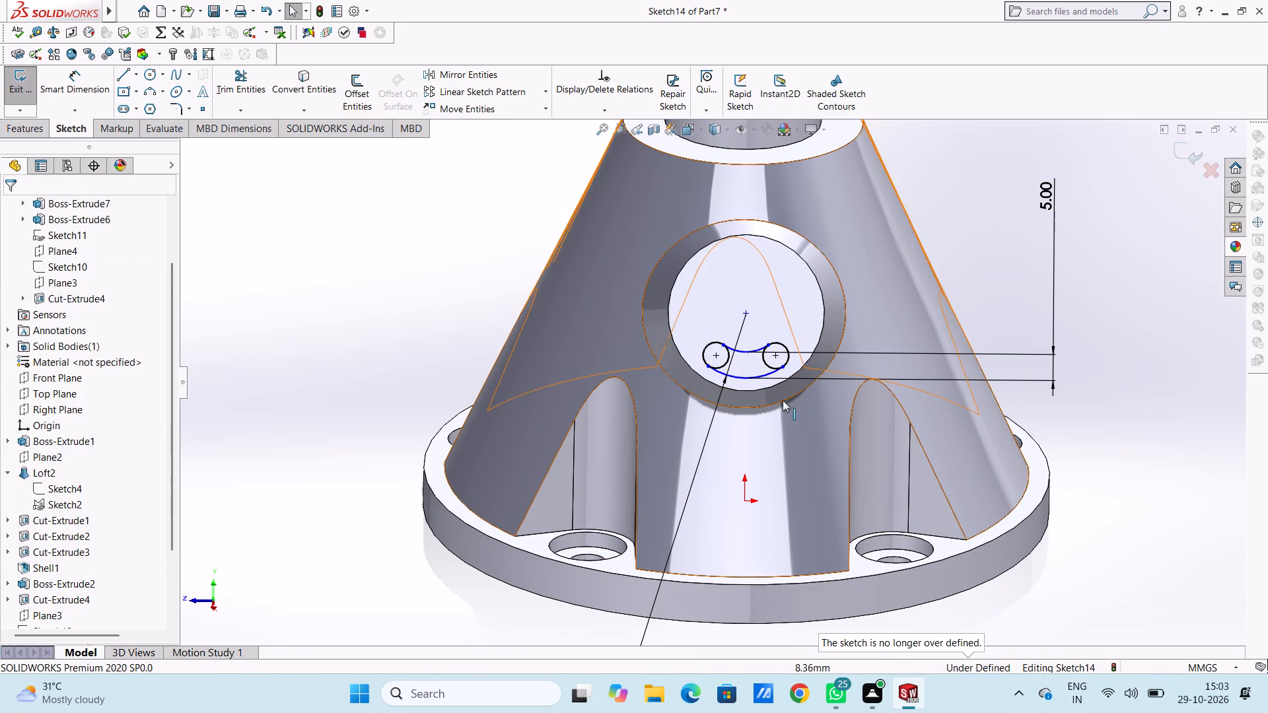
Add a Fix relation to the slot's lower, outer arc and delete its R12.40 radius dimension.
{"action": "left_click", "coordinate": [743, 380]}
{"action": "right_click", "coordinate": [432, 263]}
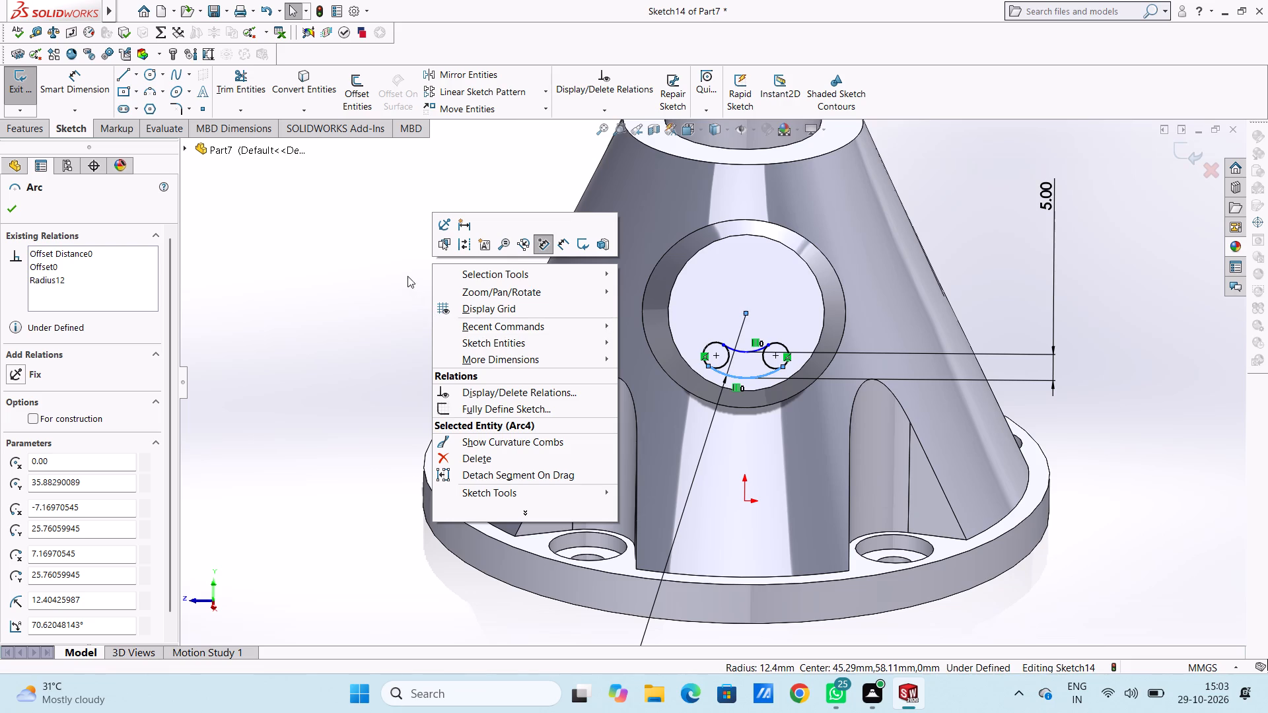
{"action": "left_click", "coordinate": [21, 368]}
{"action": "left_click", "coordinate": [20, 370]}
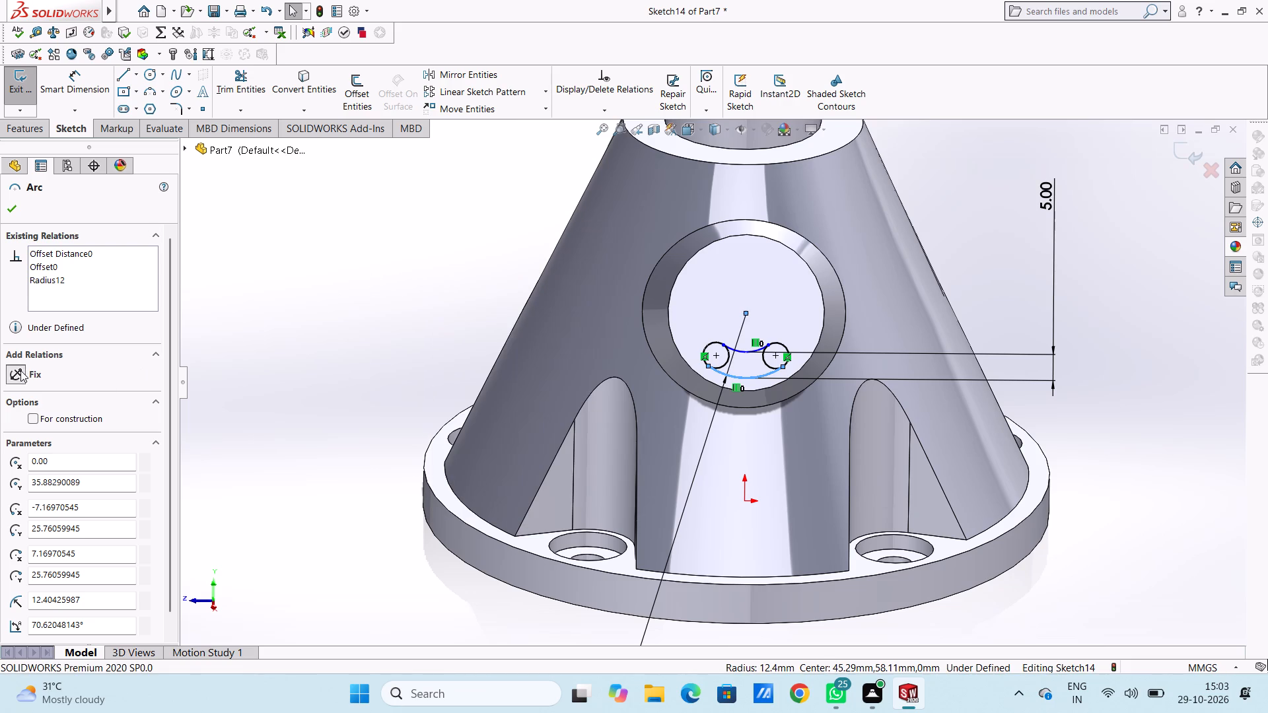
{"action": "left_click", "coordinate": [324, 329]}
{"action": "scroll", "coordinate": [344, 324], "scroll_direction": "up", "scroll_amount": 5}
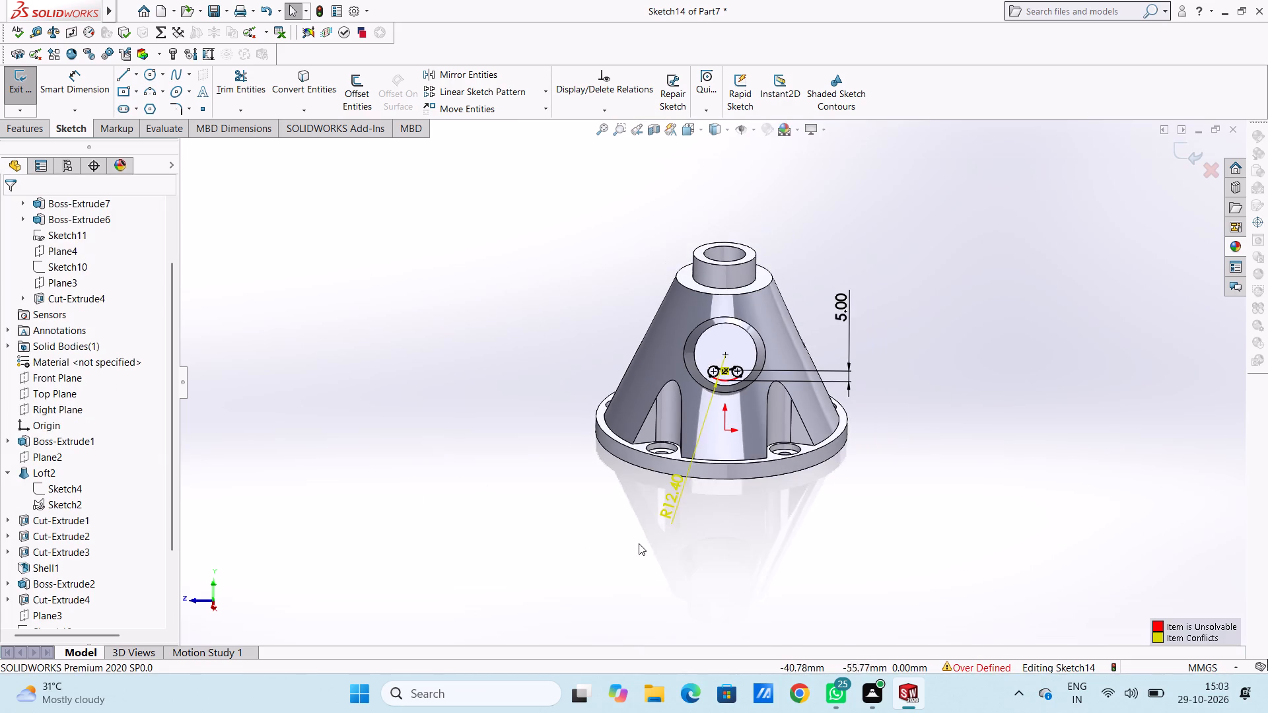
{"action": "scroll", "coordinate": [639, 543], "scroll_direction": "down", "scroll_amount": 3}
{"action": "left_click", "coordinate": [710, 442]}
{"action": "right_click", "coordinate": [435, 391]}
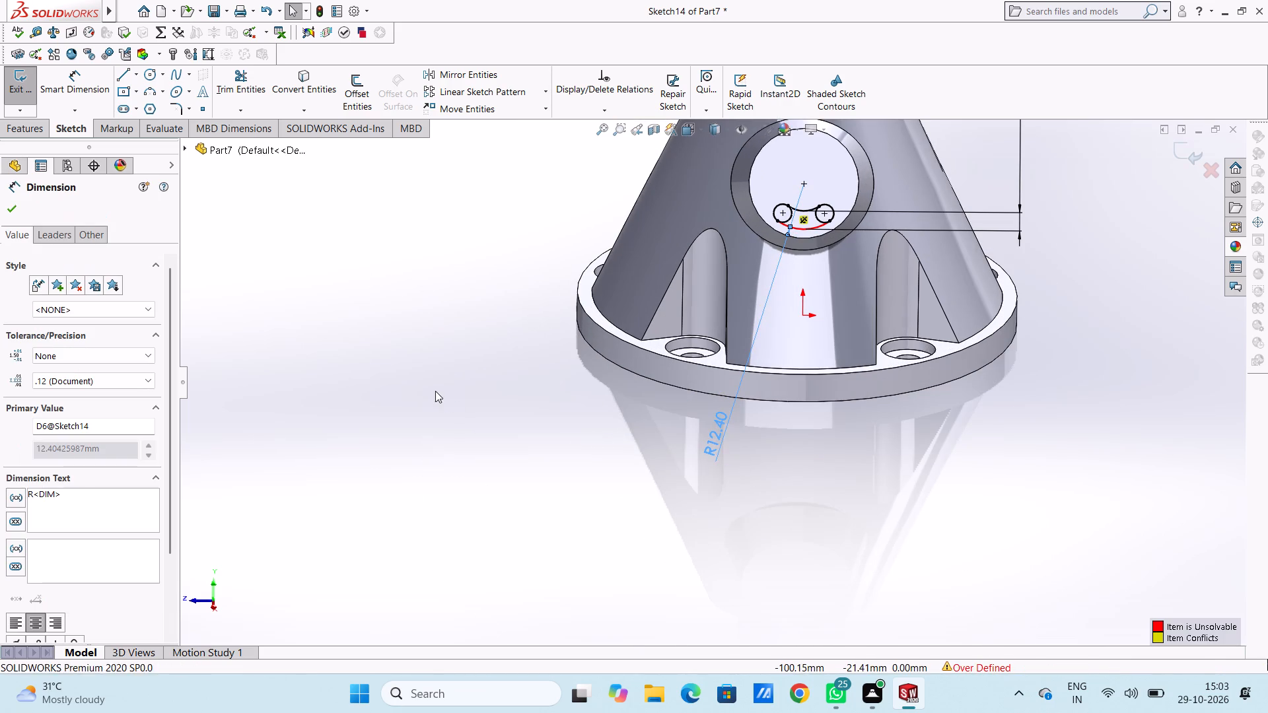
{"action": "left_click", "coordinate": [462, 531]}
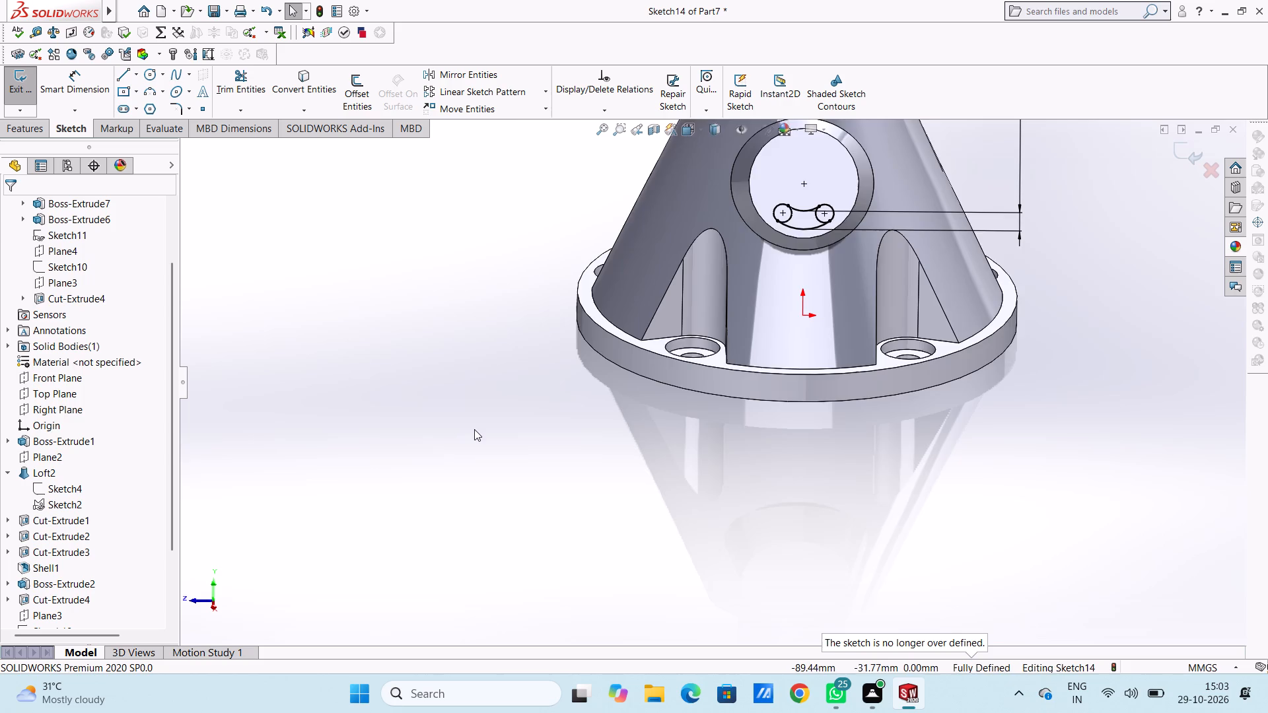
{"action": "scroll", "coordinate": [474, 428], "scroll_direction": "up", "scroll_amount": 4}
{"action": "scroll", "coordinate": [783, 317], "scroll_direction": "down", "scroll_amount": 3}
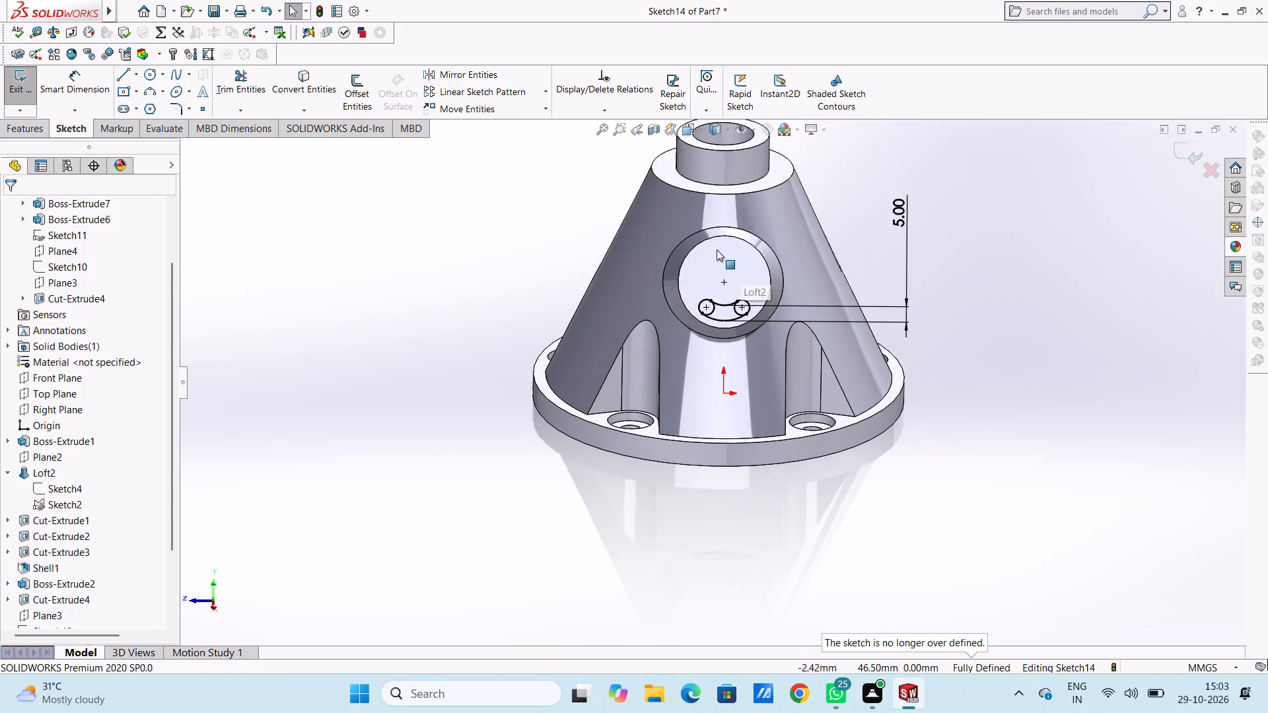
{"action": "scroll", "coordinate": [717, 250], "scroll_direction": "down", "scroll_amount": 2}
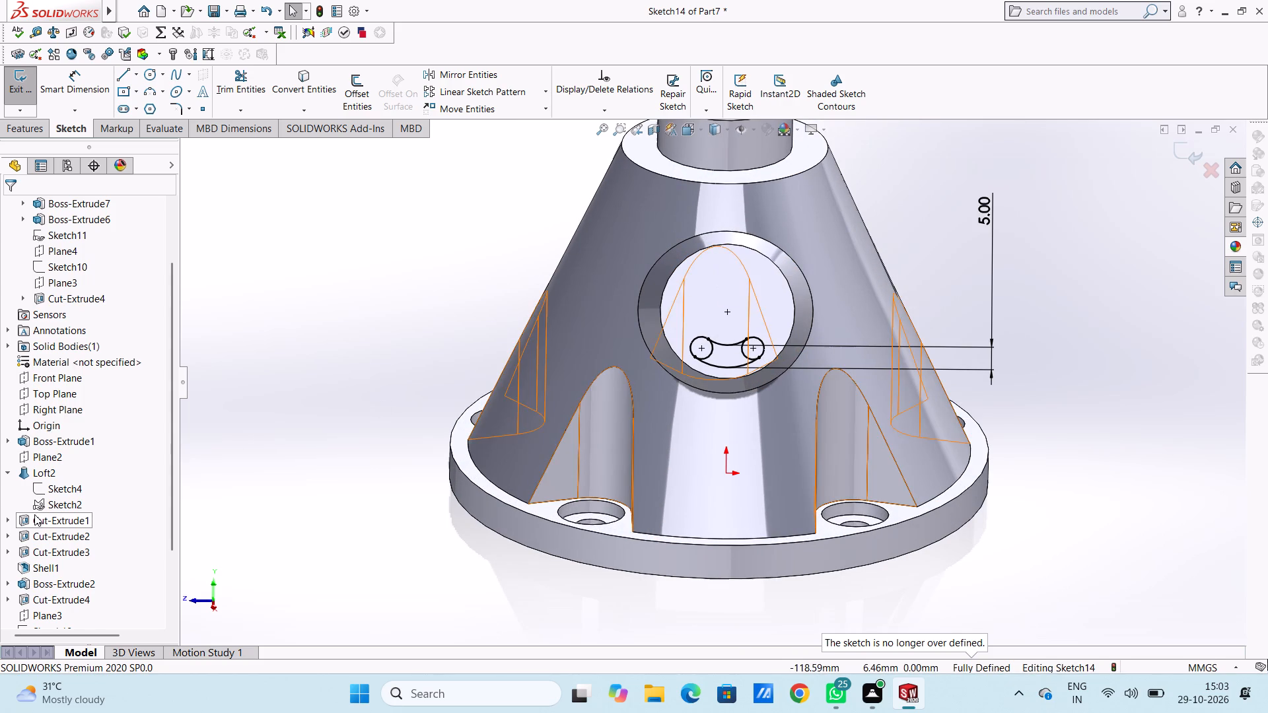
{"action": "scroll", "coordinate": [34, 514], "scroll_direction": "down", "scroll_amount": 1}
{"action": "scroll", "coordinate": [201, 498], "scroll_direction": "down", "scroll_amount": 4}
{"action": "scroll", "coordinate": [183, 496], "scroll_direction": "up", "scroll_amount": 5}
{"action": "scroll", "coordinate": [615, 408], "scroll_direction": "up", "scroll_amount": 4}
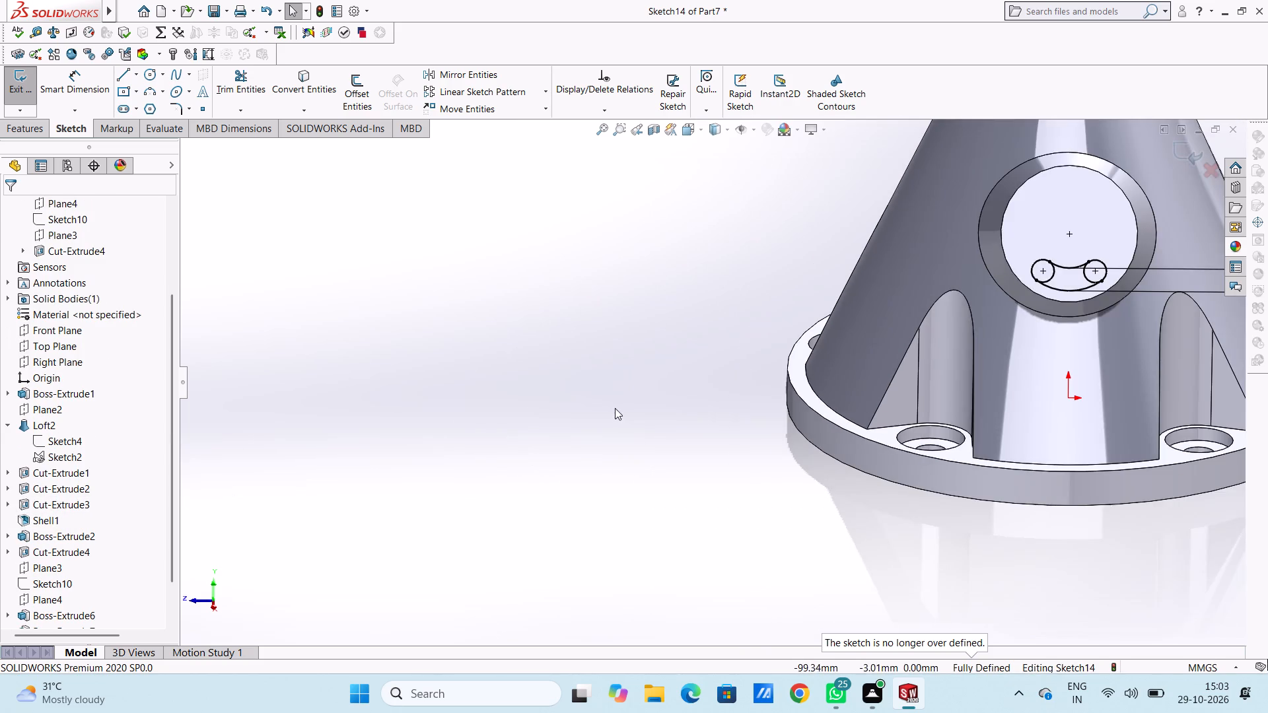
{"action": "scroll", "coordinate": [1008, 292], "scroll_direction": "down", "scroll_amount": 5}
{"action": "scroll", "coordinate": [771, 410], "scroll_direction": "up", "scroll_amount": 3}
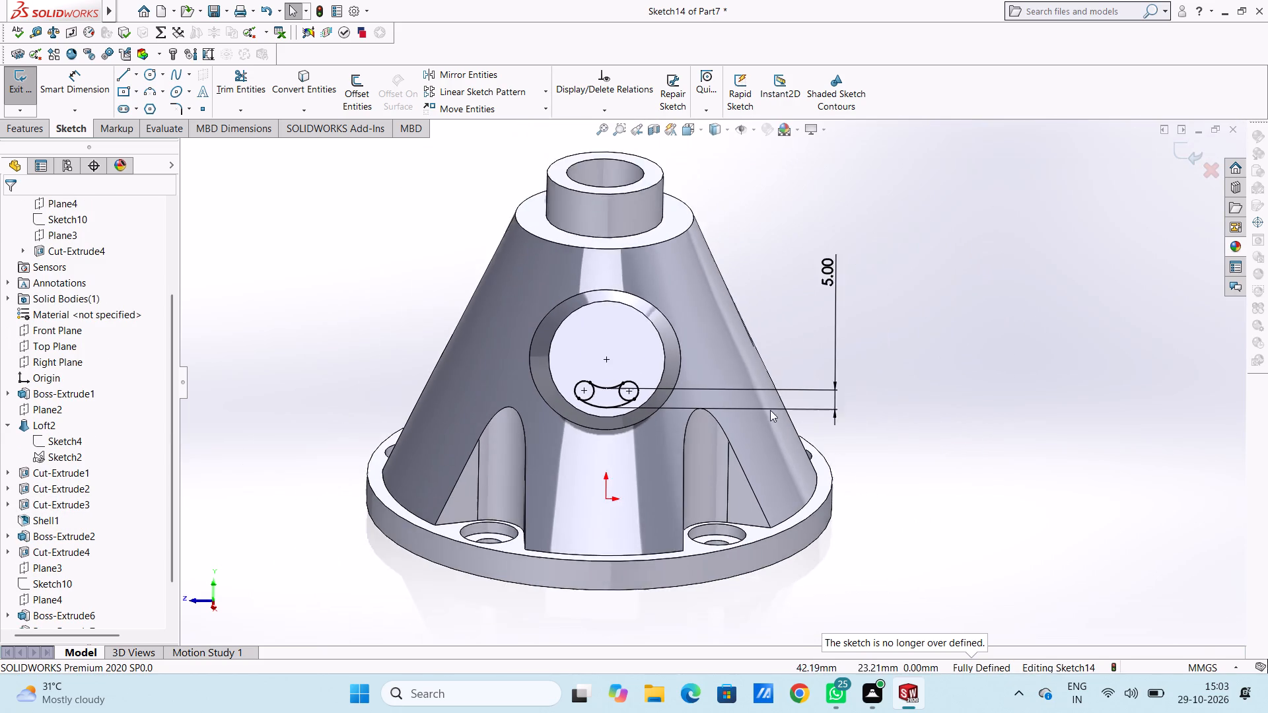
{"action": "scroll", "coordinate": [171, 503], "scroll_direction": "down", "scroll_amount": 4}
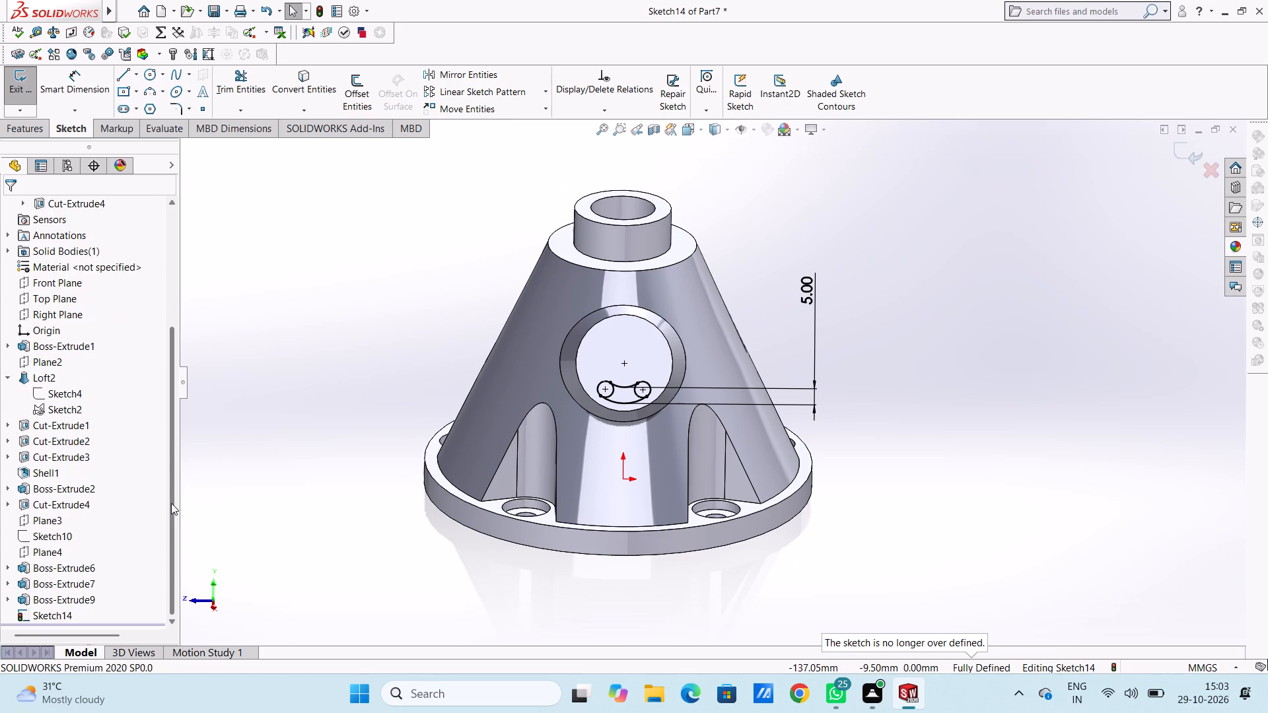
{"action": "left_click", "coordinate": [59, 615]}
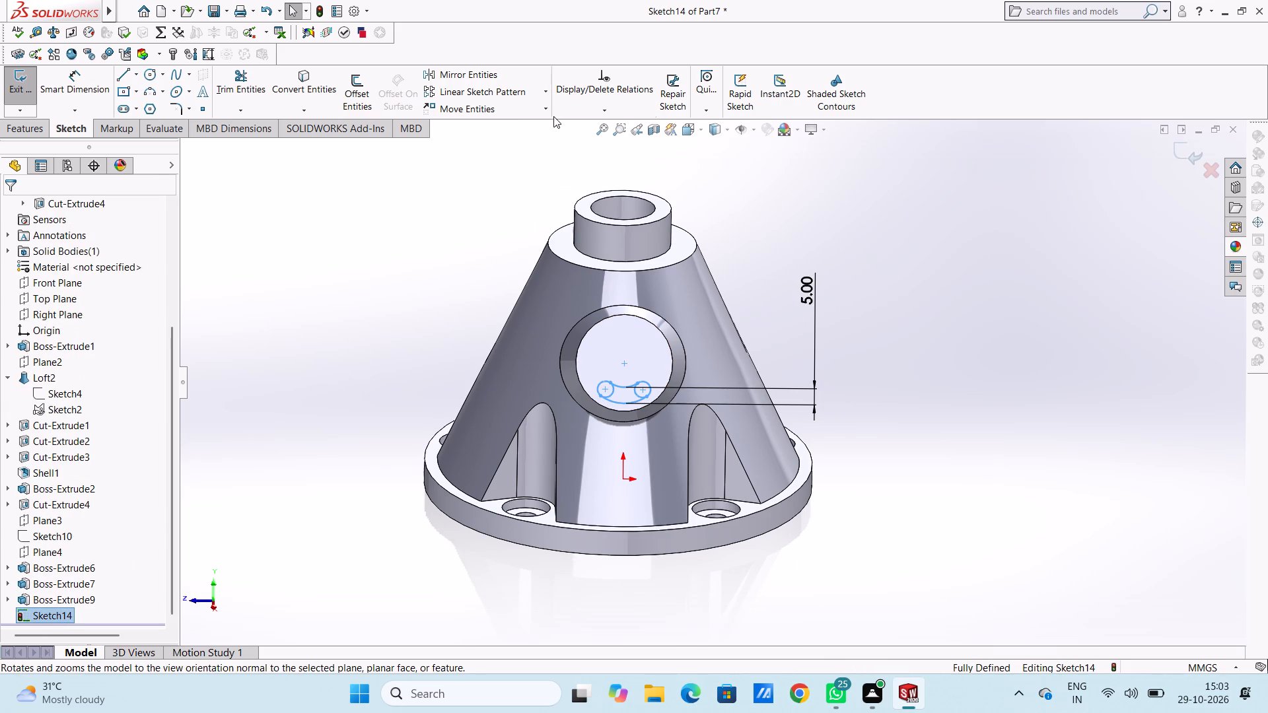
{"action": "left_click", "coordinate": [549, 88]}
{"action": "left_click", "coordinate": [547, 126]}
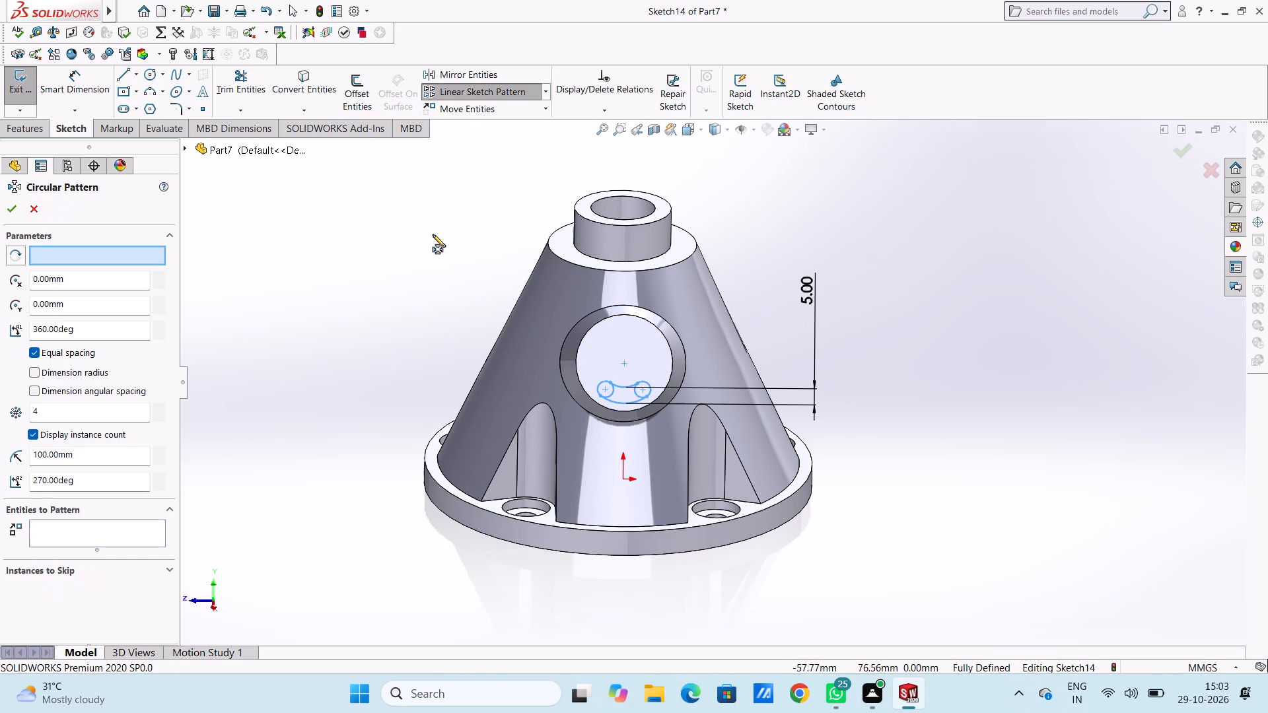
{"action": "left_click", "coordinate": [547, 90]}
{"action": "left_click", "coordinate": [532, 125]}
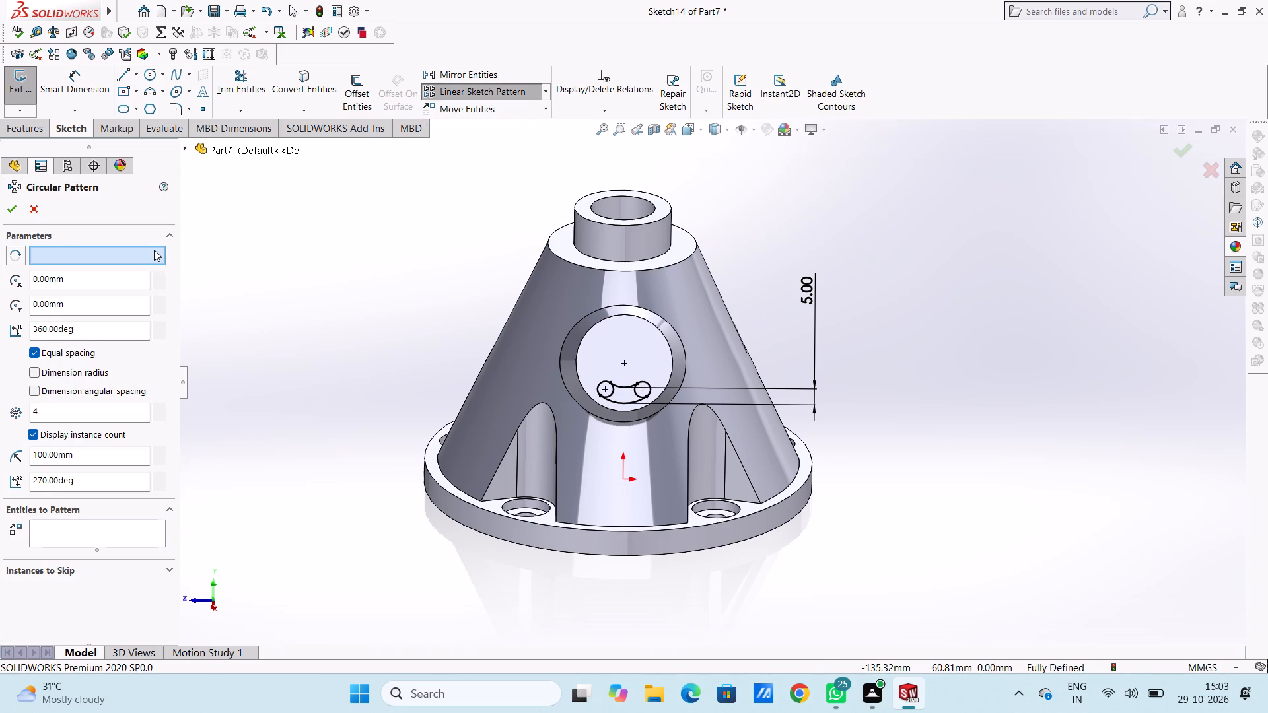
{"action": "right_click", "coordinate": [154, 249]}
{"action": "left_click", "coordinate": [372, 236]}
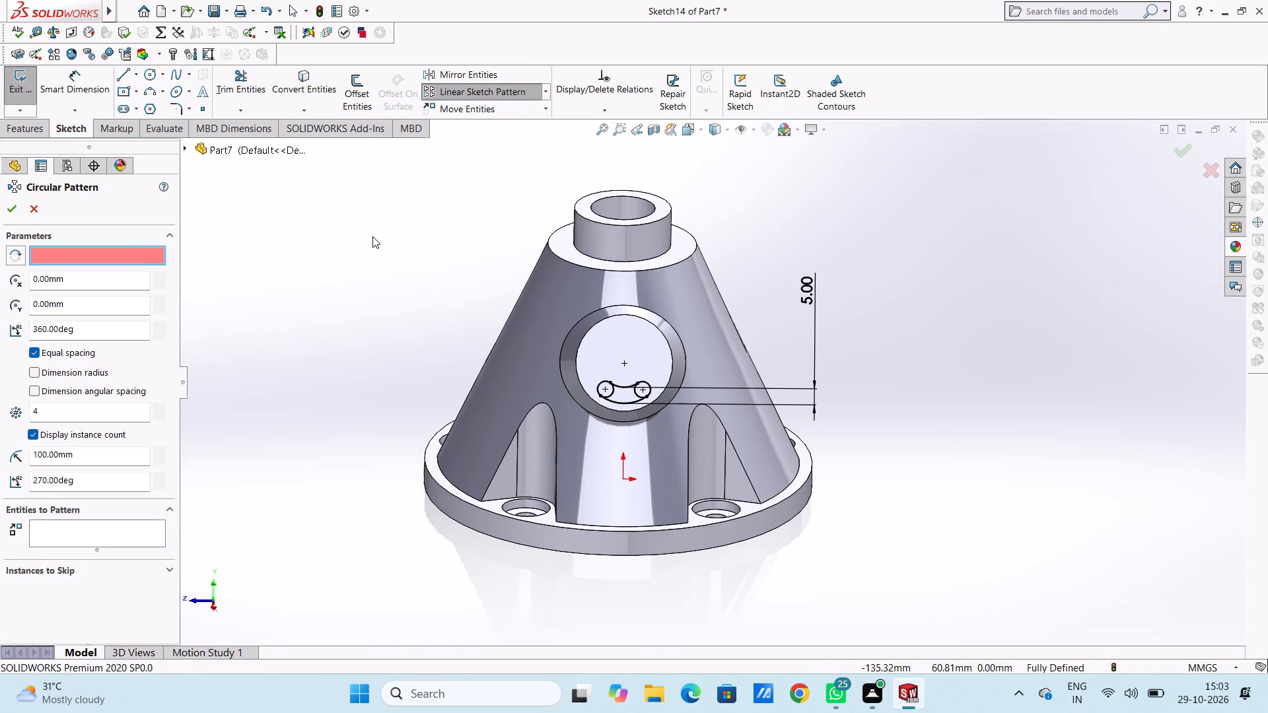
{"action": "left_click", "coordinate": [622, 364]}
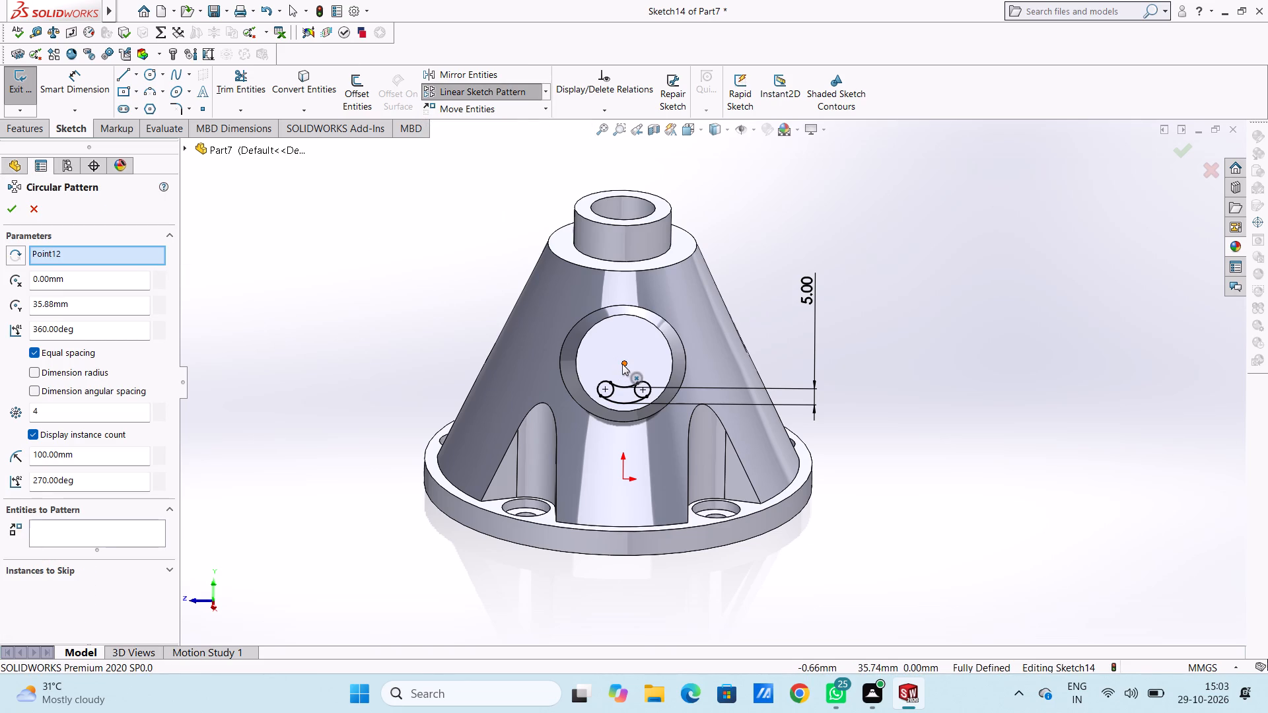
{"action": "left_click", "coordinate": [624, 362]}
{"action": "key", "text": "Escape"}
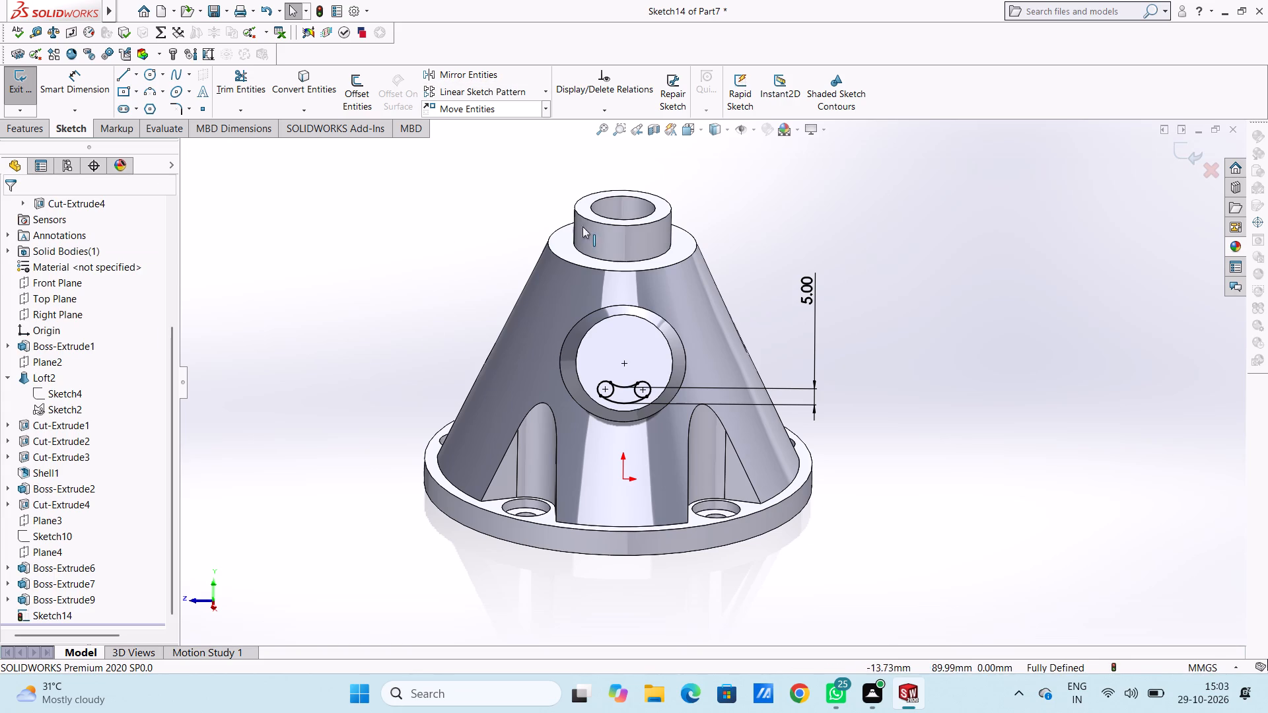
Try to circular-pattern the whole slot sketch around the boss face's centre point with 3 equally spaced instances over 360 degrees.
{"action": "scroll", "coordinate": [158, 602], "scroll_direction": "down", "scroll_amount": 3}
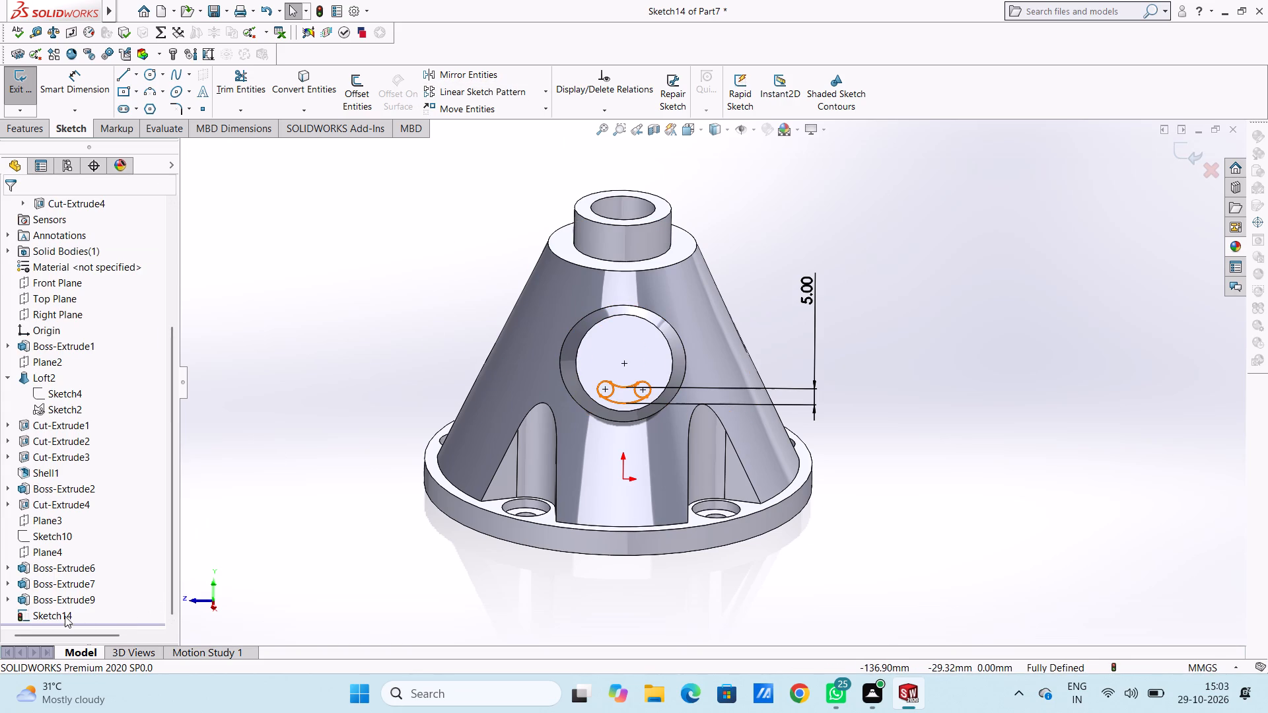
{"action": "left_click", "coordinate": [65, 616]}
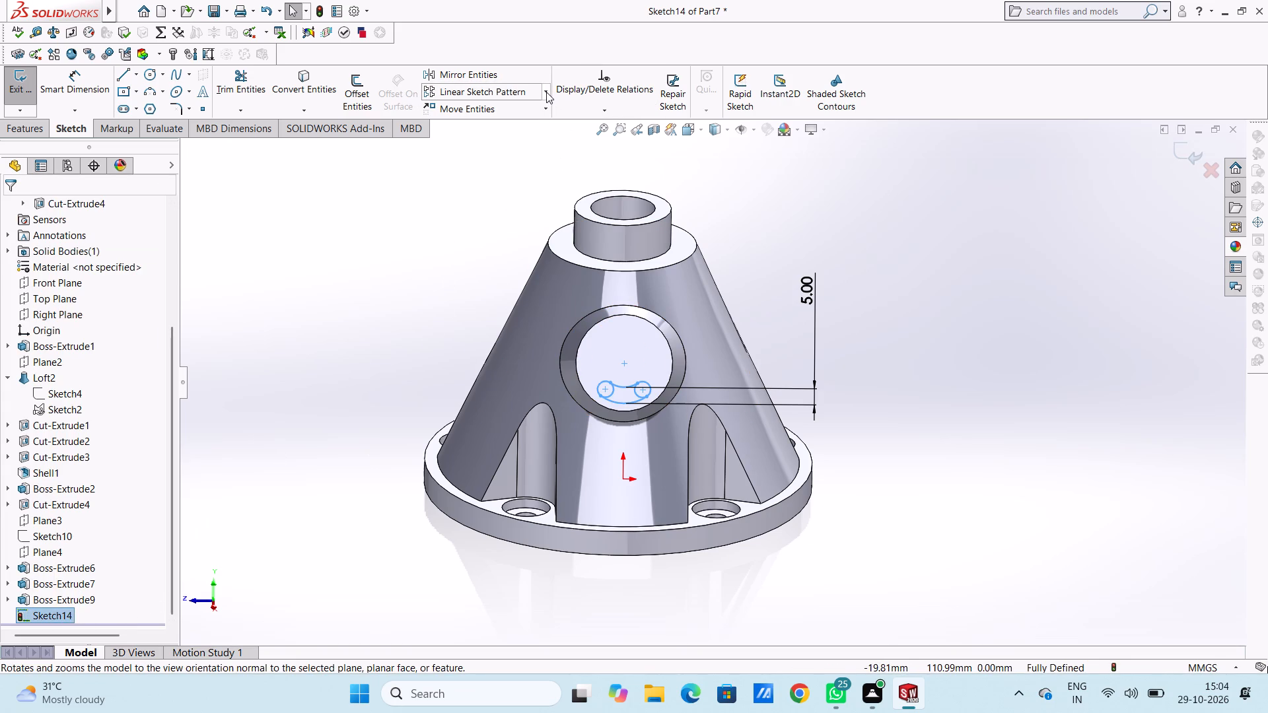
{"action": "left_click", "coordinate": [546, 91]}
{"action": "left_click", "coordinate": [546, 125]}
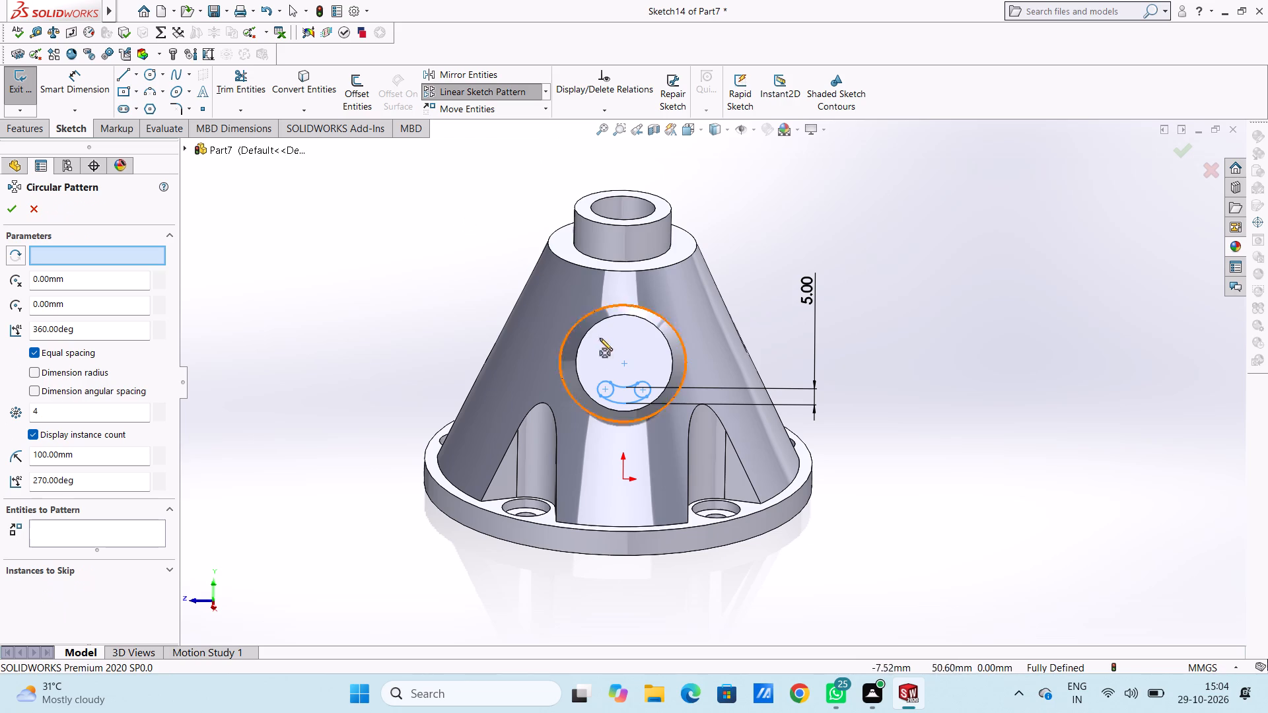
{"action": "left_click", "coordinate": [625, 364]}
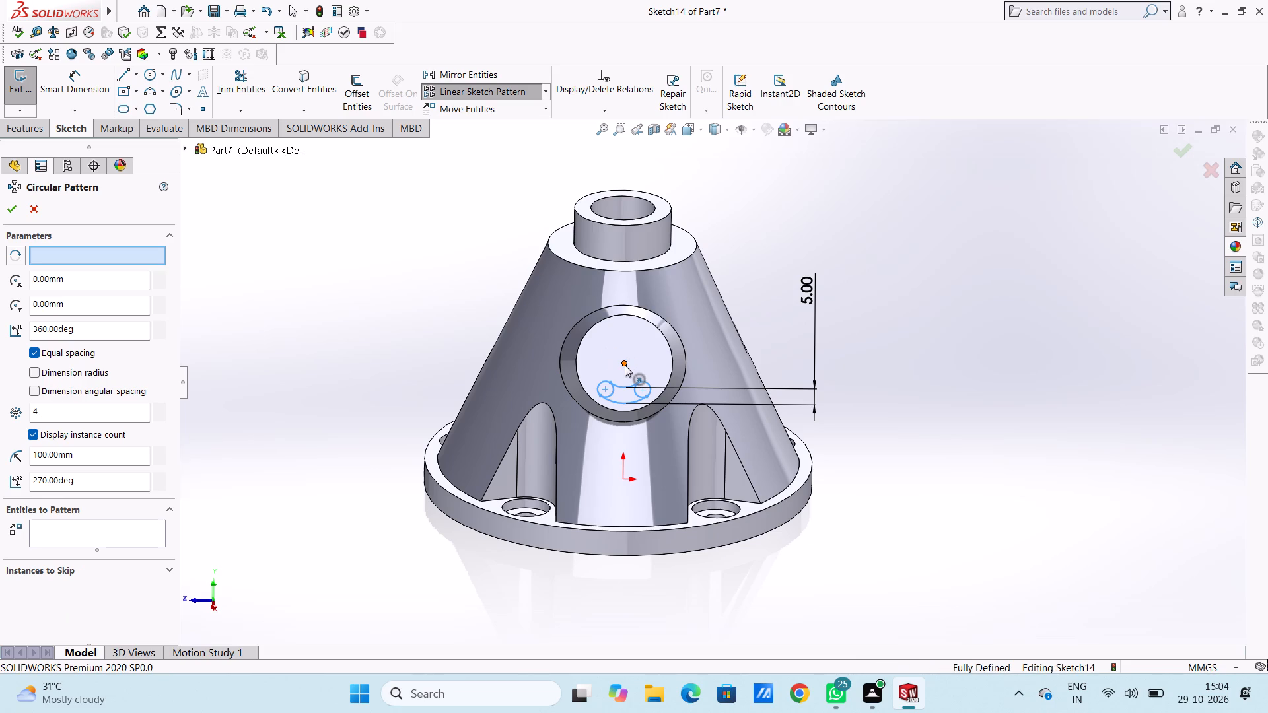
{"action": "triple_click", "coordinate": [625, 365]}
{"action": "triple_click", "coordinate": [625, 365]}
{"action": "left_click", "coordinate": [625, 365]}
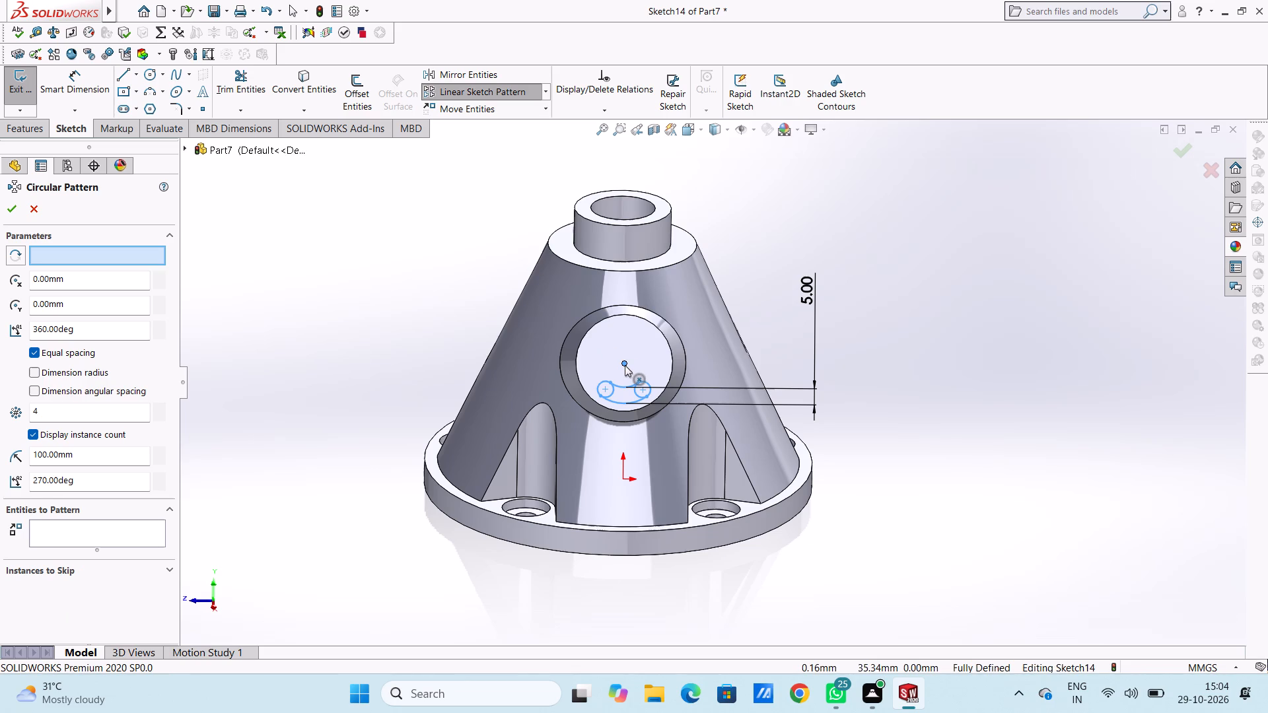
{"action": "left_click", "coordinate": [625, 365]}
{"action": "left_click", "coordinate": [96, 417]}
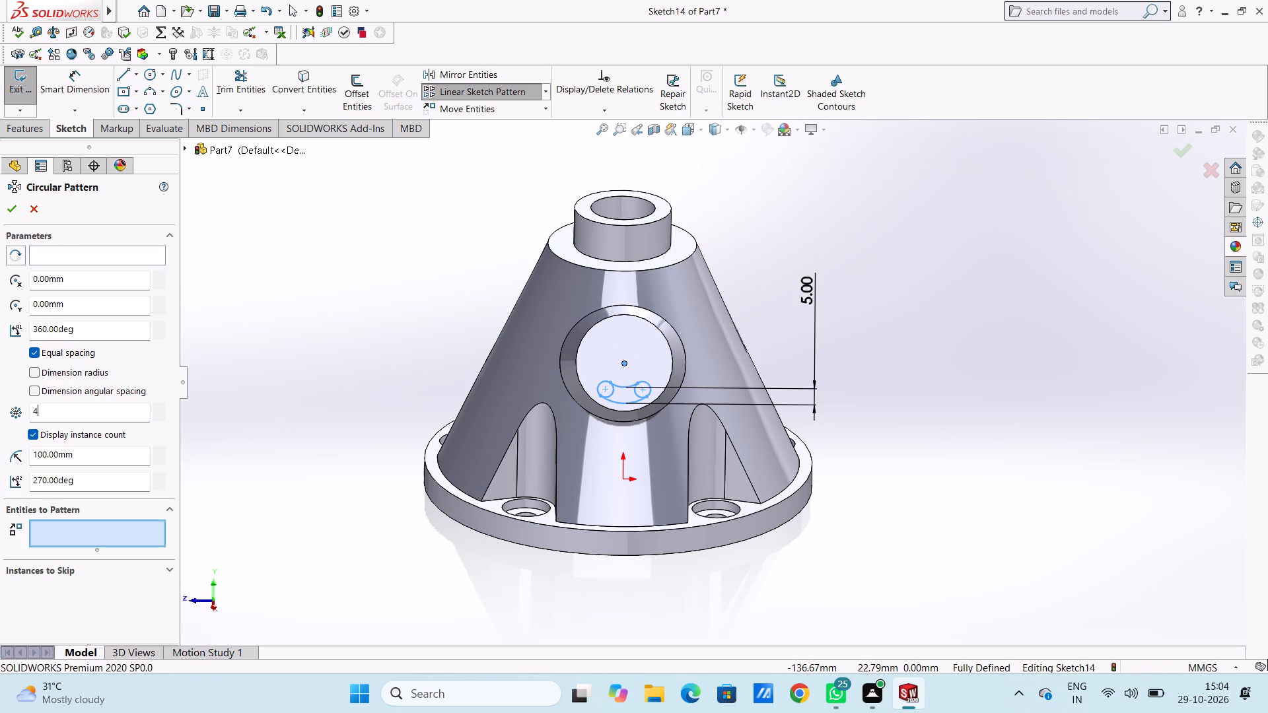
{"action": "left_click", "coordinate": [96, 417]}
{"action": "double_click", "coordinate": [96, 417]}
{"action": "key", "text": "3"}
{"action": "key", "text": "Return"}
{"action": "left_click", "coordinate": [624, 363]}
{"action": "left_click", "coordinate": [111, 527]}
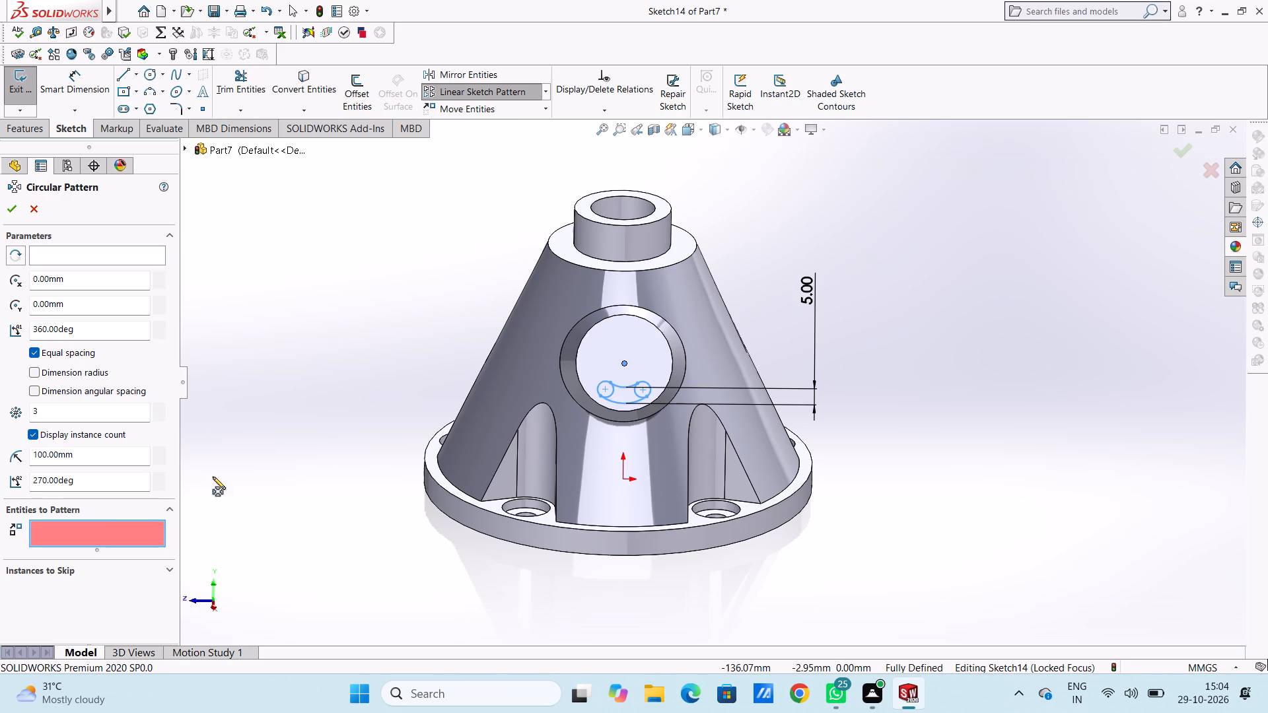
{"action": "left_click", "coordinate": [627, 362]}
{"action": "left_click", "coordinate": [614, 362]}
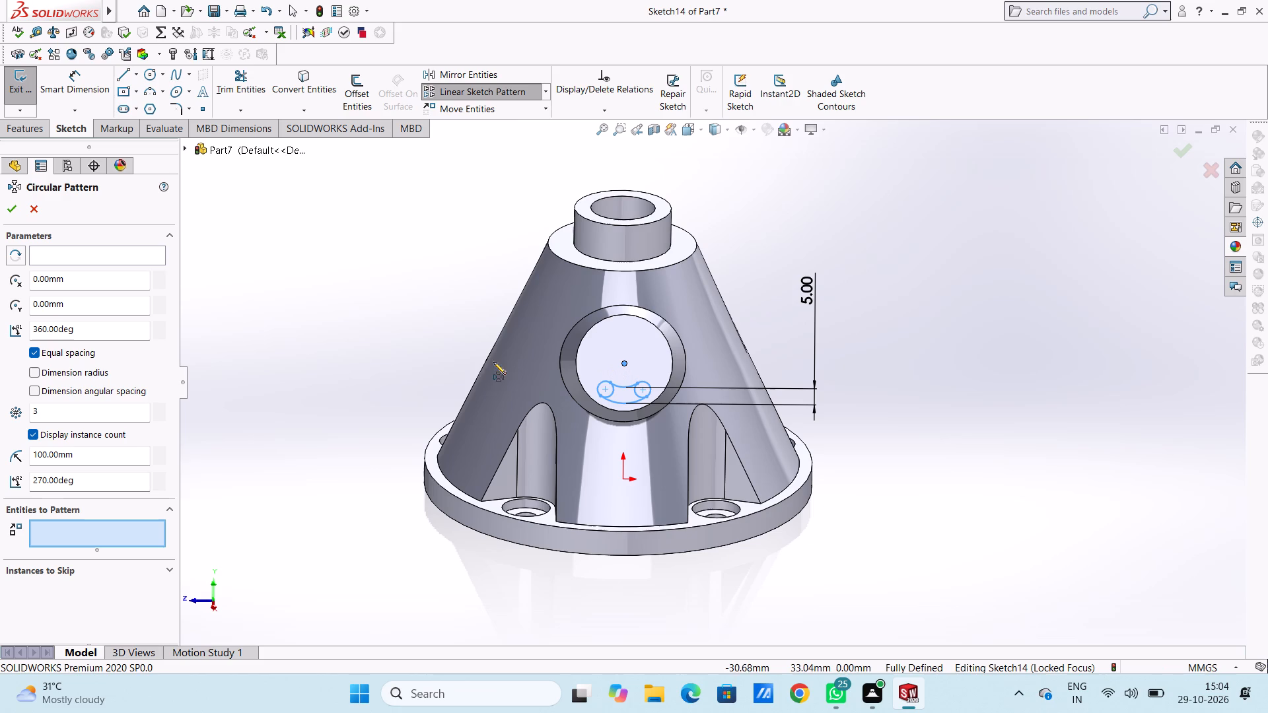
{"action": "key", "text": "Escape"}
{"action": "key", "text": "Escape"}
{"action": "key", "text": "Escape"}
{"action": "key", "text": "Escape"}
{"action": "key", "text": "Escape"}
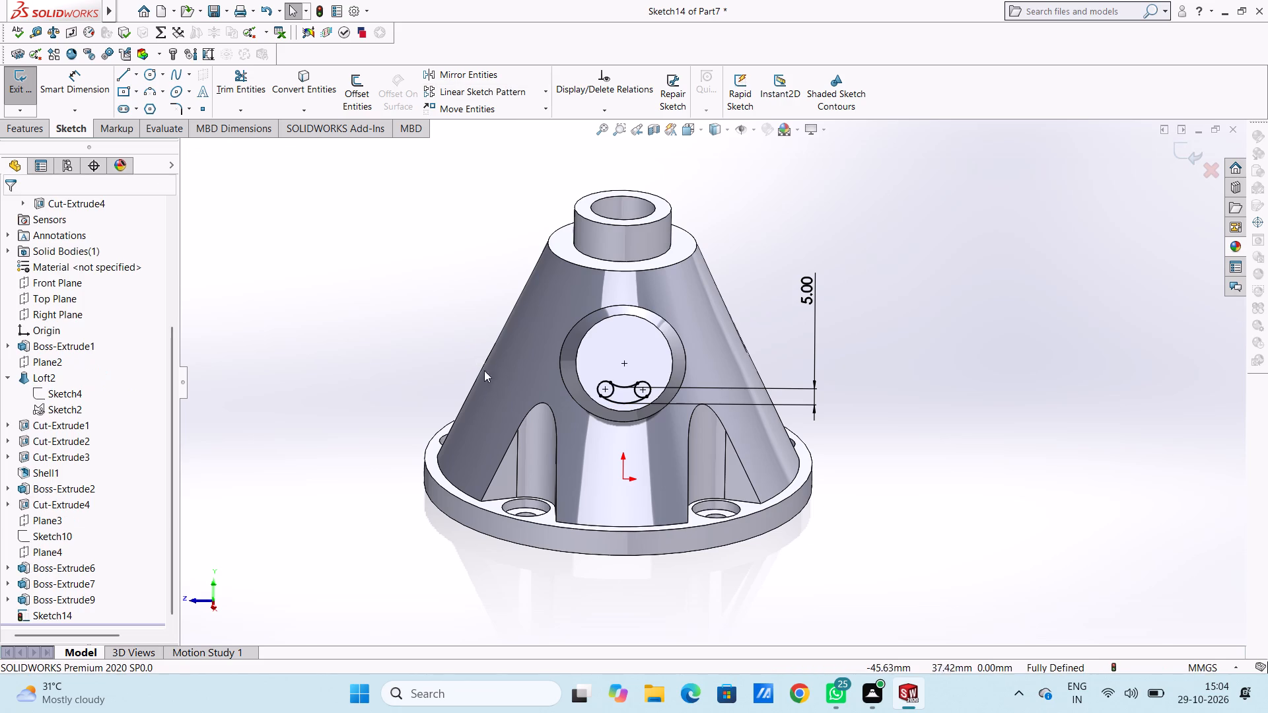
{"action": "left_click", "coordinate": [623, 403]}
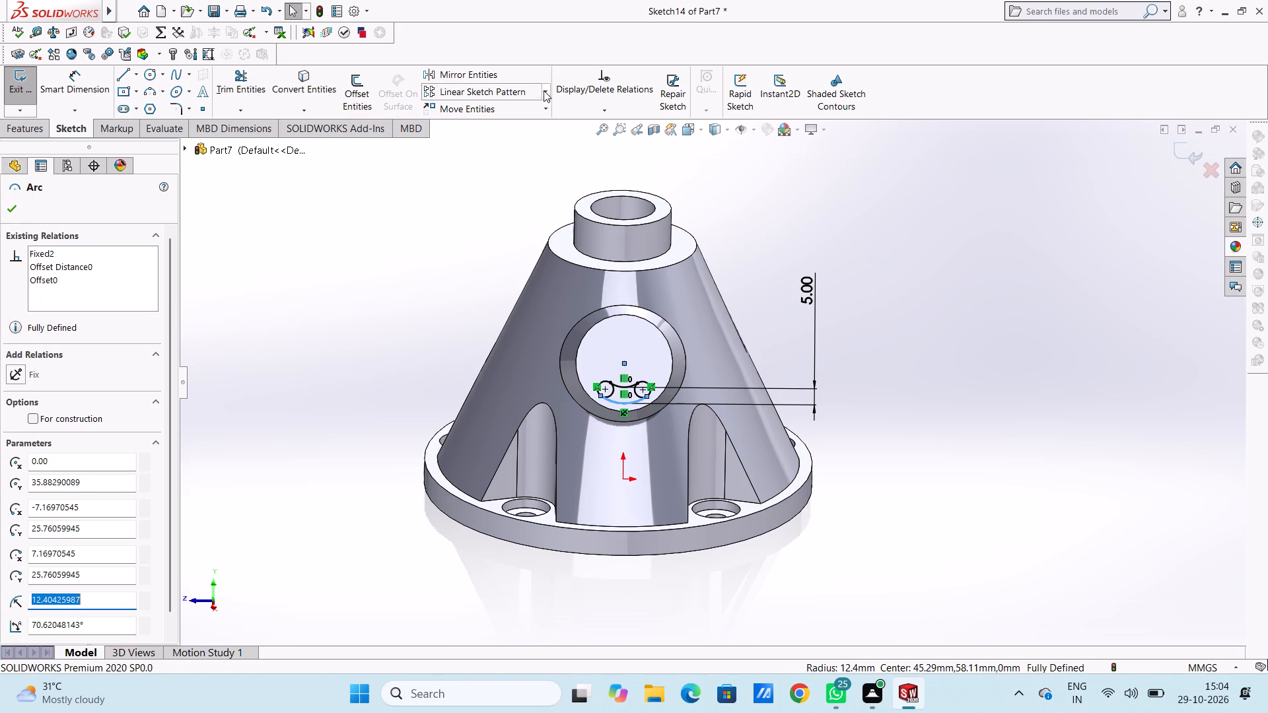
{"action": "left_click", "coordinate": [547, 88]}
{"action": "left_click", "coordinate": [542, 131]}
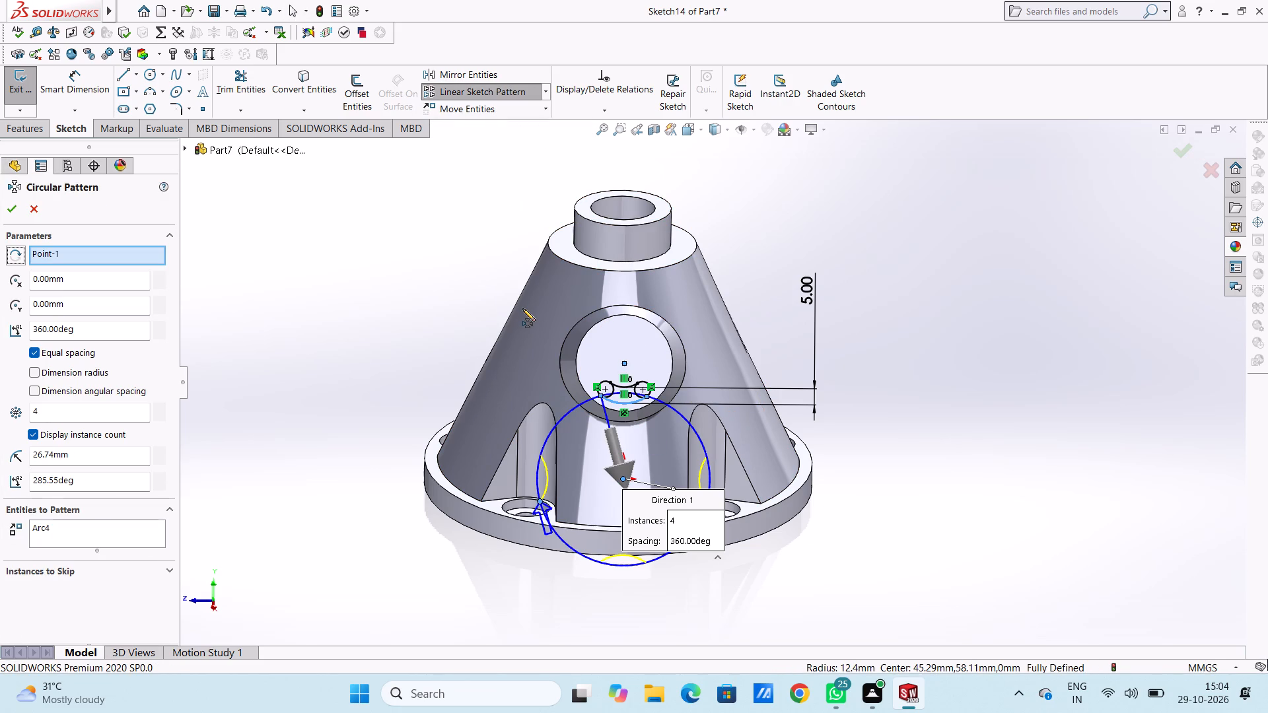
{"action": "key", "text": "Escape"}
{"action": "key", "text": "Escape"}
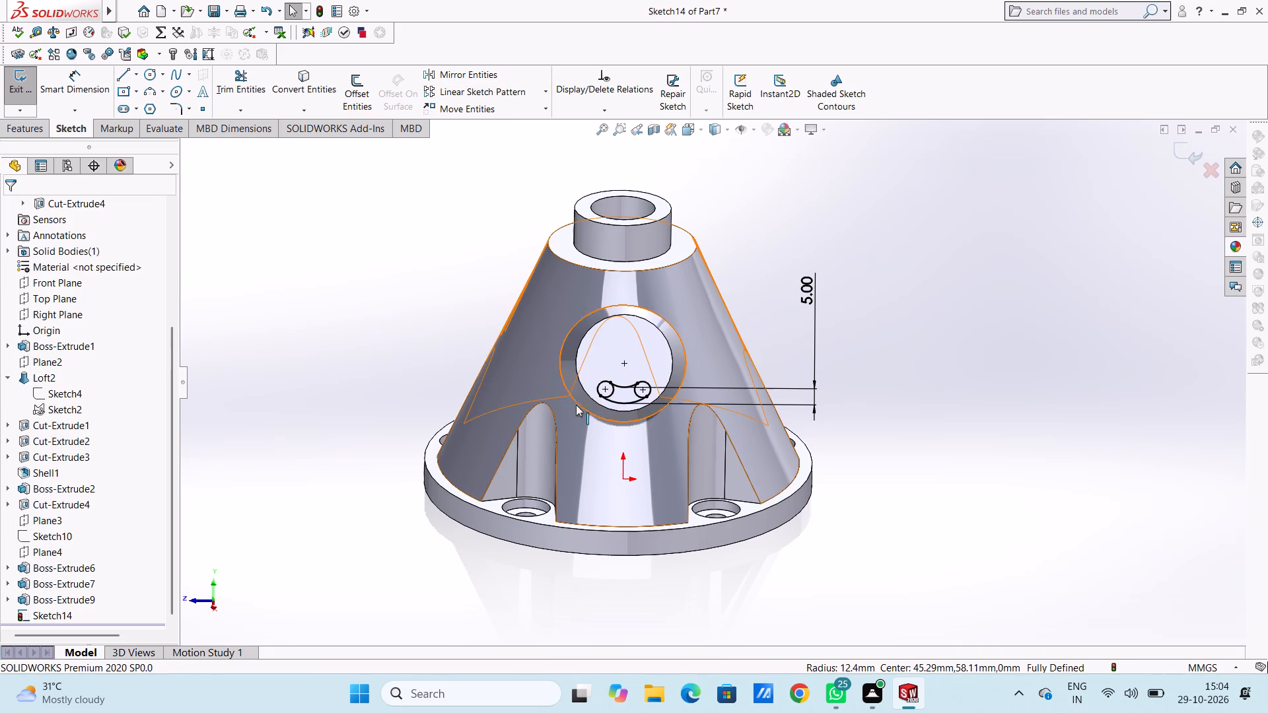
Circular-pattern the slot's two arcs and two end circles around the boss face's centre point with 3 equally spaced instances over 360 degrees.
{"action": "left_click", "coordinate": [614, 405]}
{"action": "scroll", "coordinate": [620, 402], "scroll_direction": "down", "scroll_amount": 2}
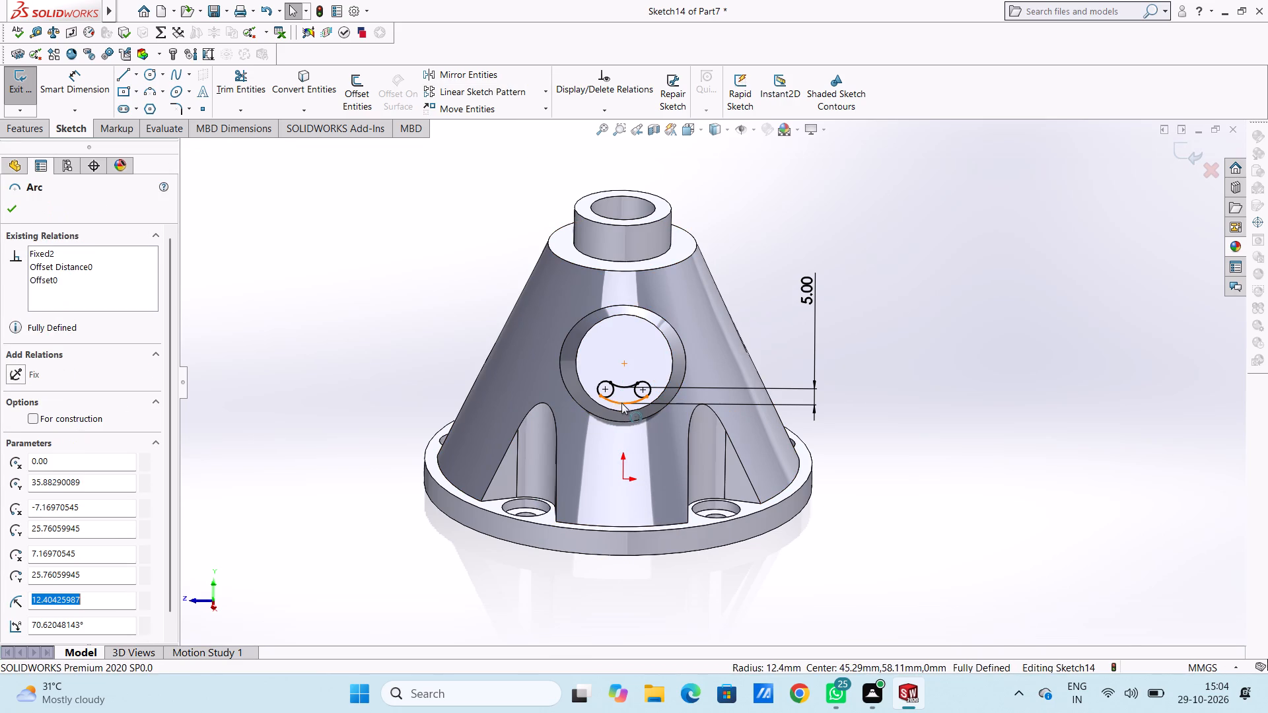
{"action": "scroll", "coordinate": [621, 403], "scroll_direction": "down", "scroll_amount": 3}
{"action": "left_click", "coordinate": [630, 376]}
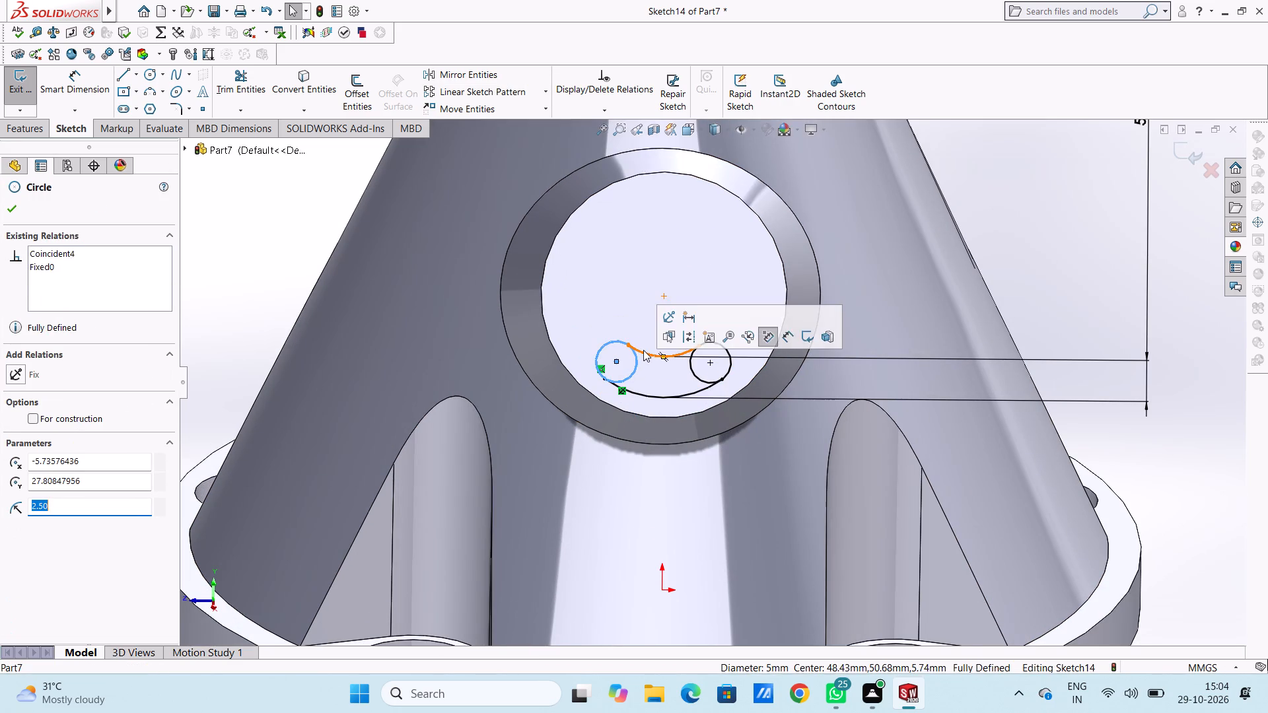
{"action": "left_click", "coordinate": [643, 350]}
{"action": "left_click", "coordinate": [634, 374], "text": "ctrl"}
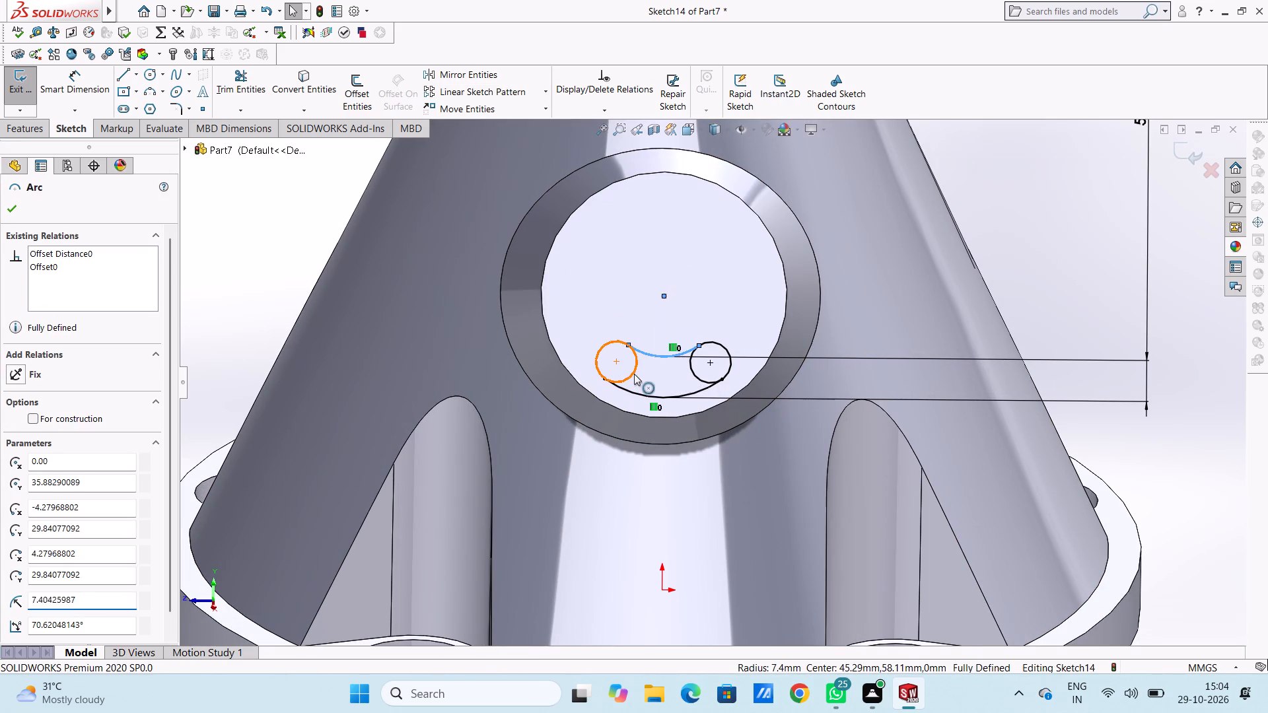
{"action": "left_click", "coordinate": [635, 391], "text": "ctrl"}
{"action": "left_click", "coordinate": [695, 370], "text": "ctrl"}
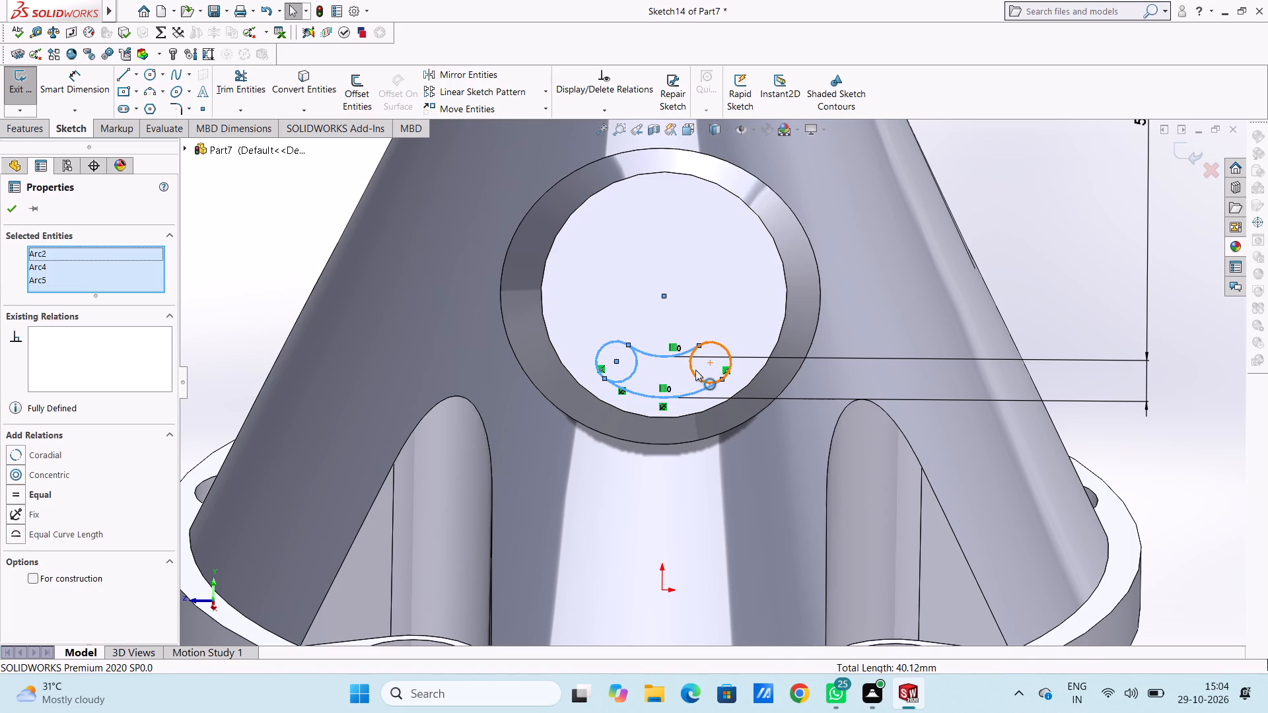
{"action": "scroll", "coordinate": [685, 351], "scroll_direction": "up", "scroll_amount": 5}
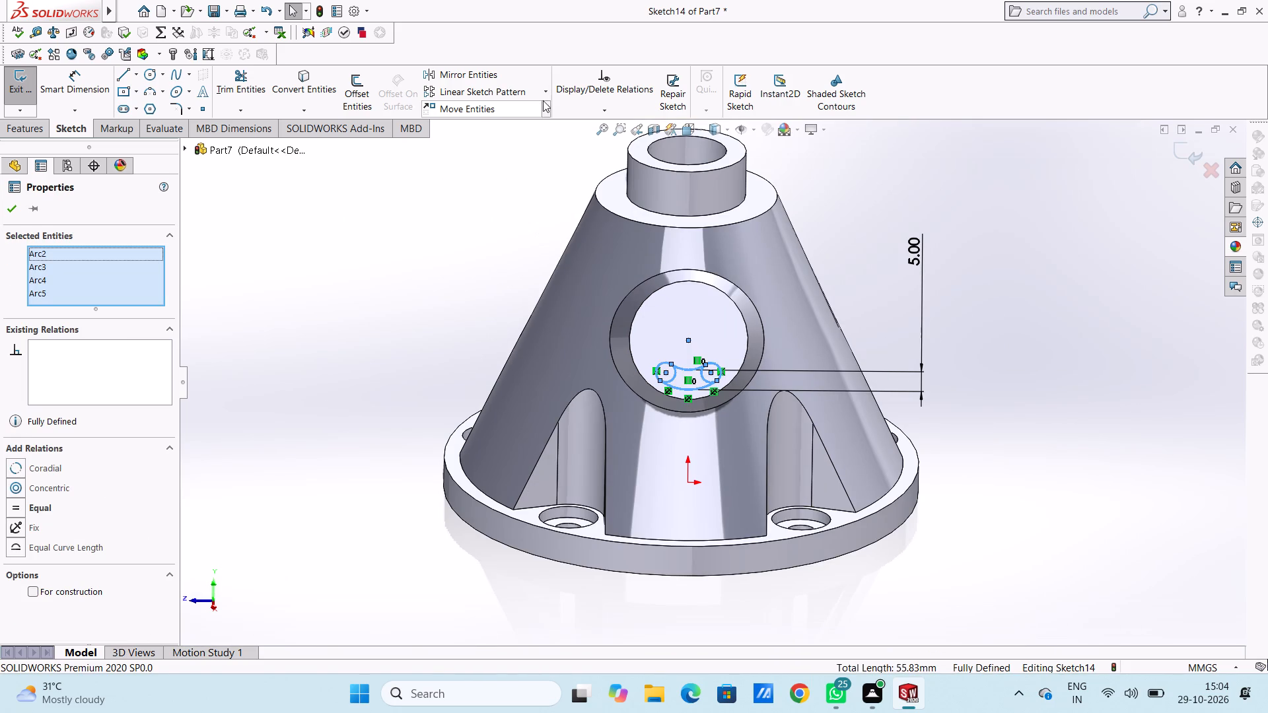
{"action": "left_click", "coordinate": [542, 96]}
{"action": "left_click", "coordinate": [546, 126]}
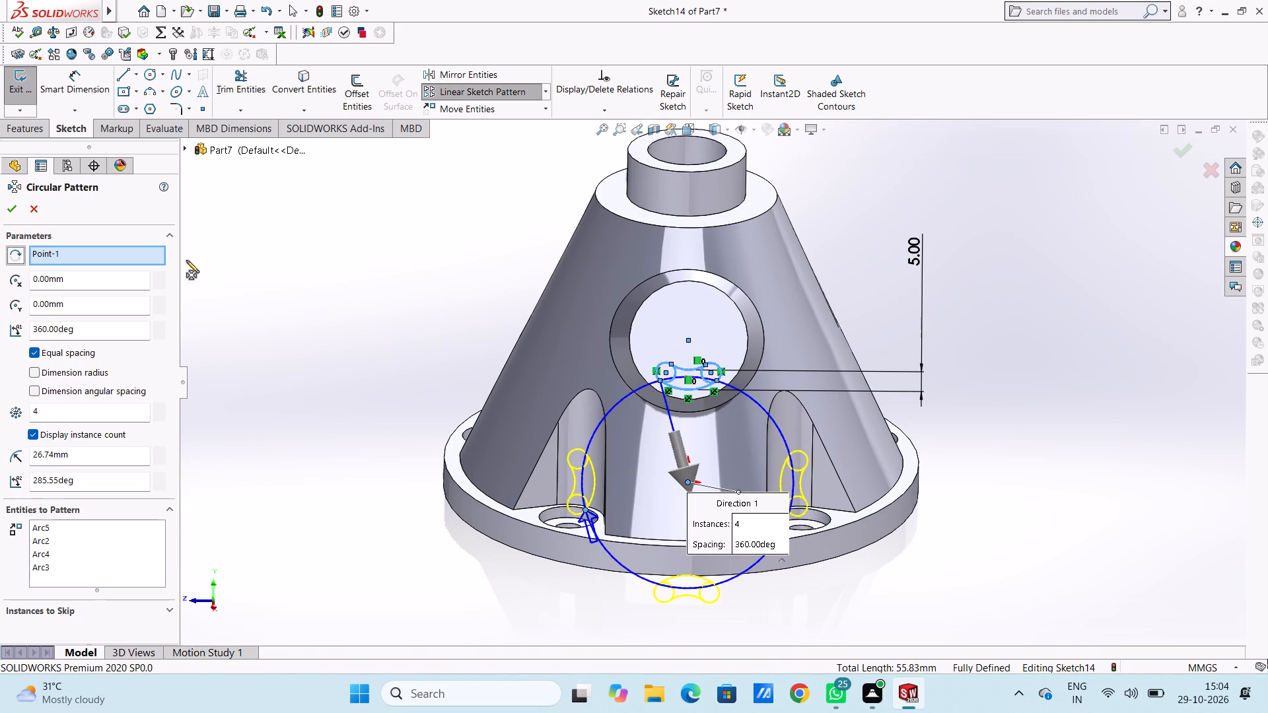
{"action": "right_click", "coordinate": [153, 252]}
{"action": "left_click", "coordinate": [169, 277]}
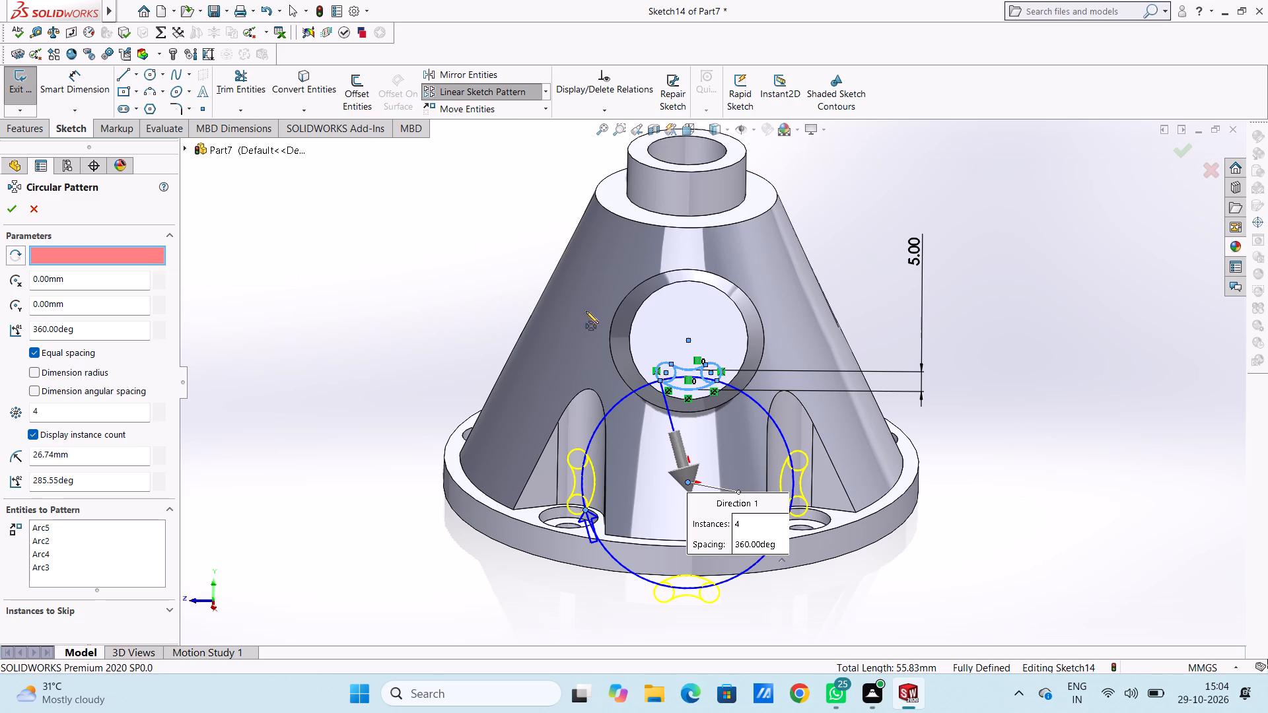
{"action": "left_click", "coordinate": [687, 339]}
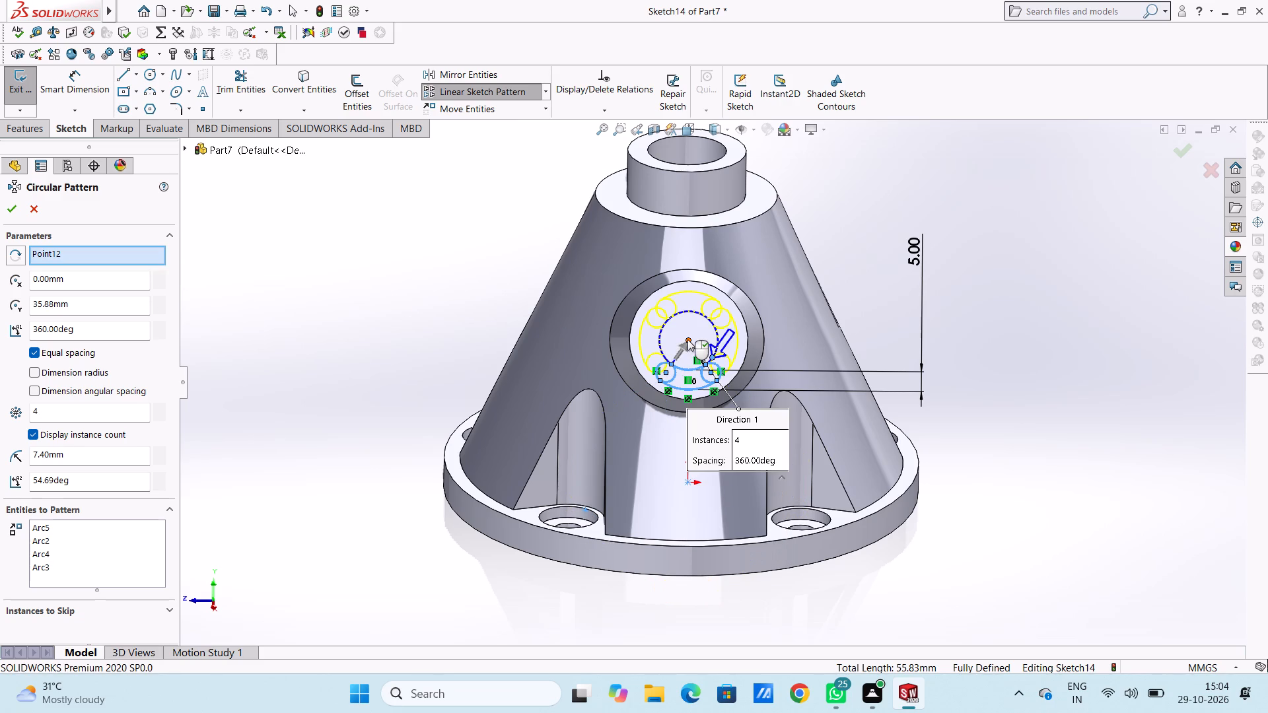
{"action": "double_click", "coordinate": [103, 411]}
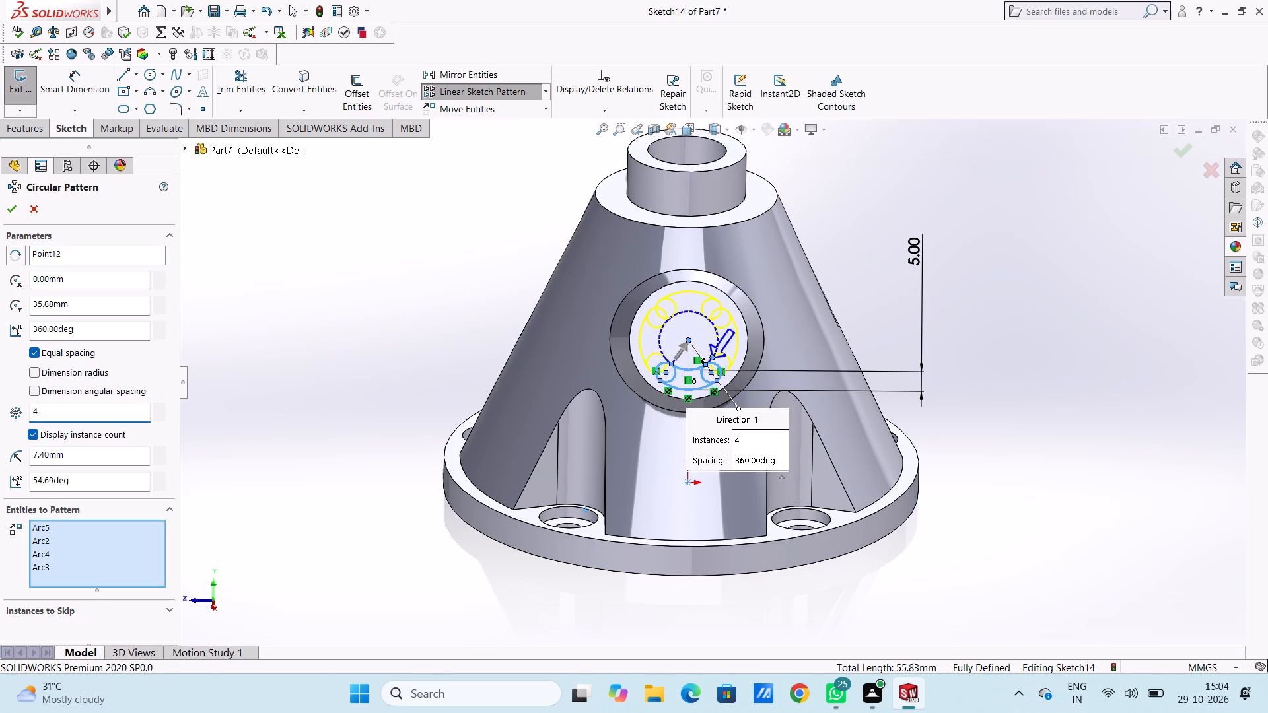
{"action": "key", "text": "3"}
{"action": "key", "text": "Return"}
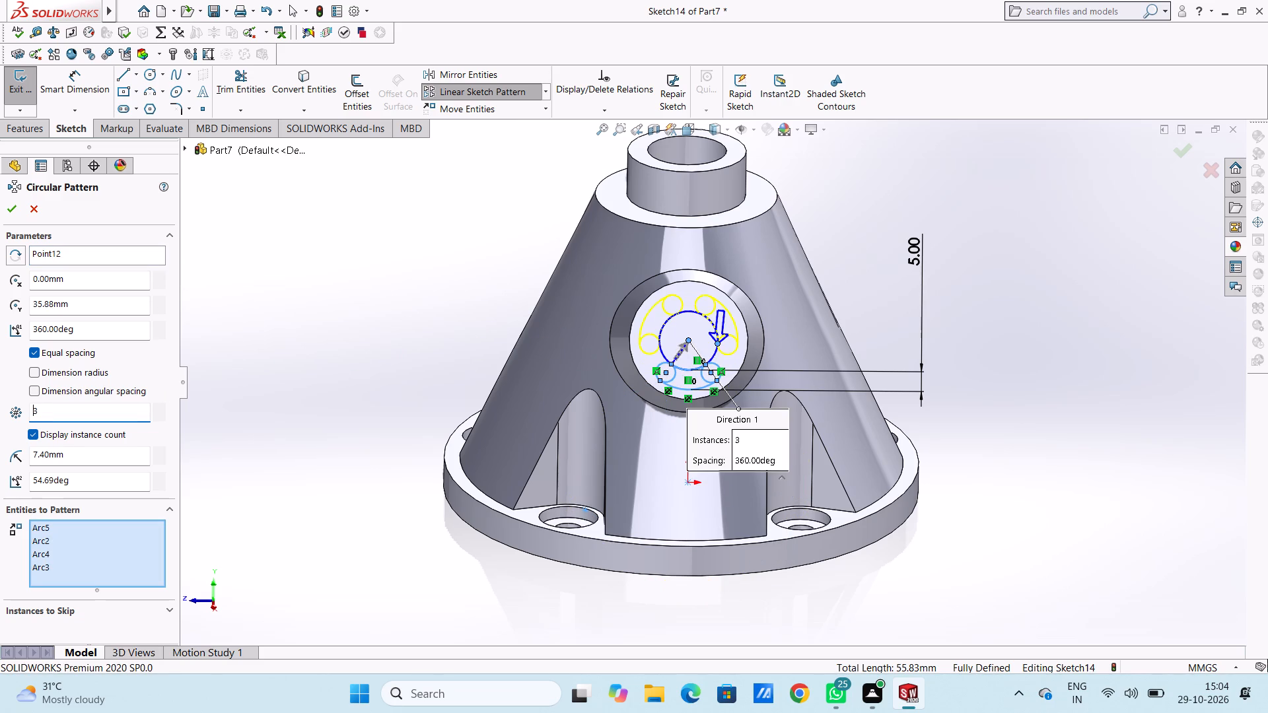
{"action": "left_click", "coordinate": [13, 209]}
{"action": "left_click", "coordinate": [435, 322]}
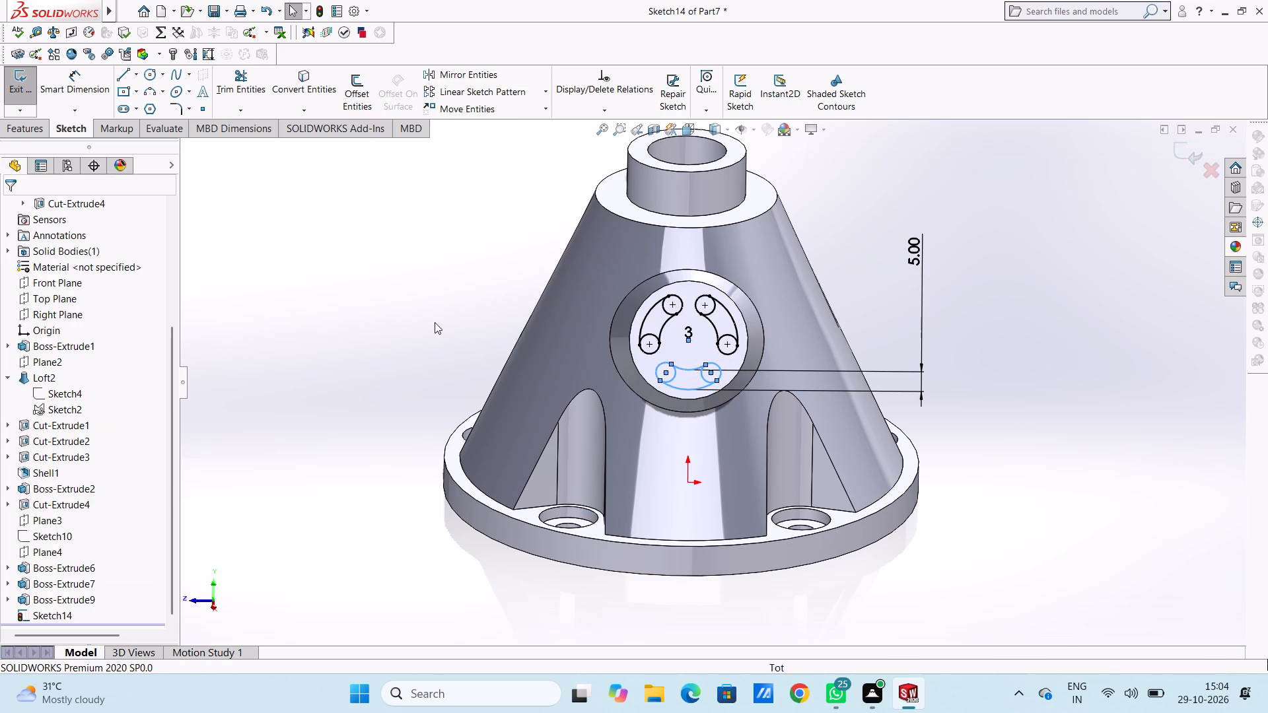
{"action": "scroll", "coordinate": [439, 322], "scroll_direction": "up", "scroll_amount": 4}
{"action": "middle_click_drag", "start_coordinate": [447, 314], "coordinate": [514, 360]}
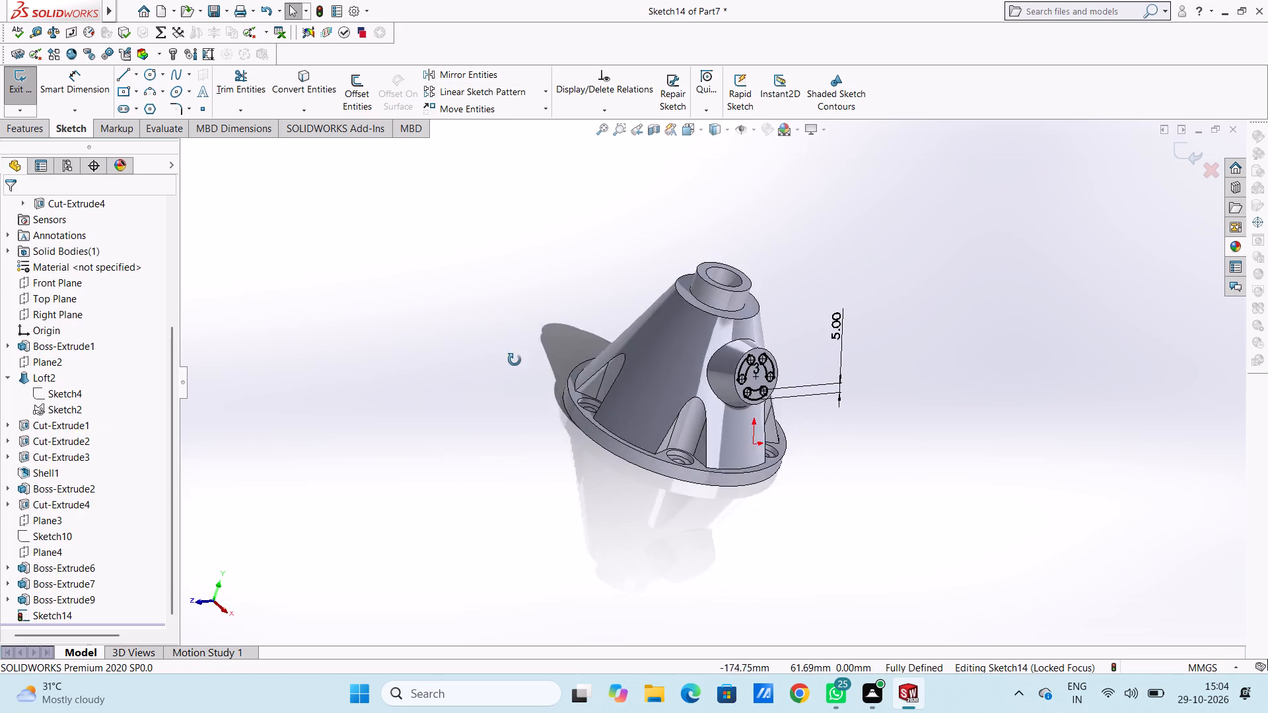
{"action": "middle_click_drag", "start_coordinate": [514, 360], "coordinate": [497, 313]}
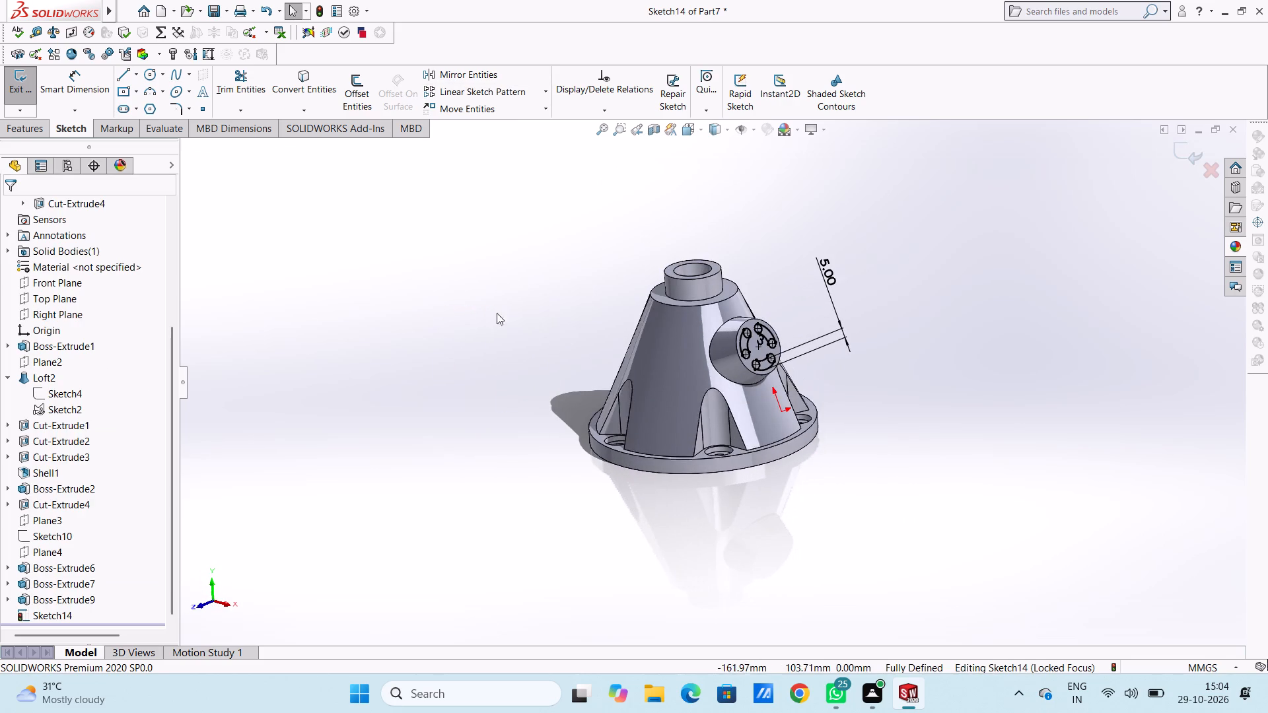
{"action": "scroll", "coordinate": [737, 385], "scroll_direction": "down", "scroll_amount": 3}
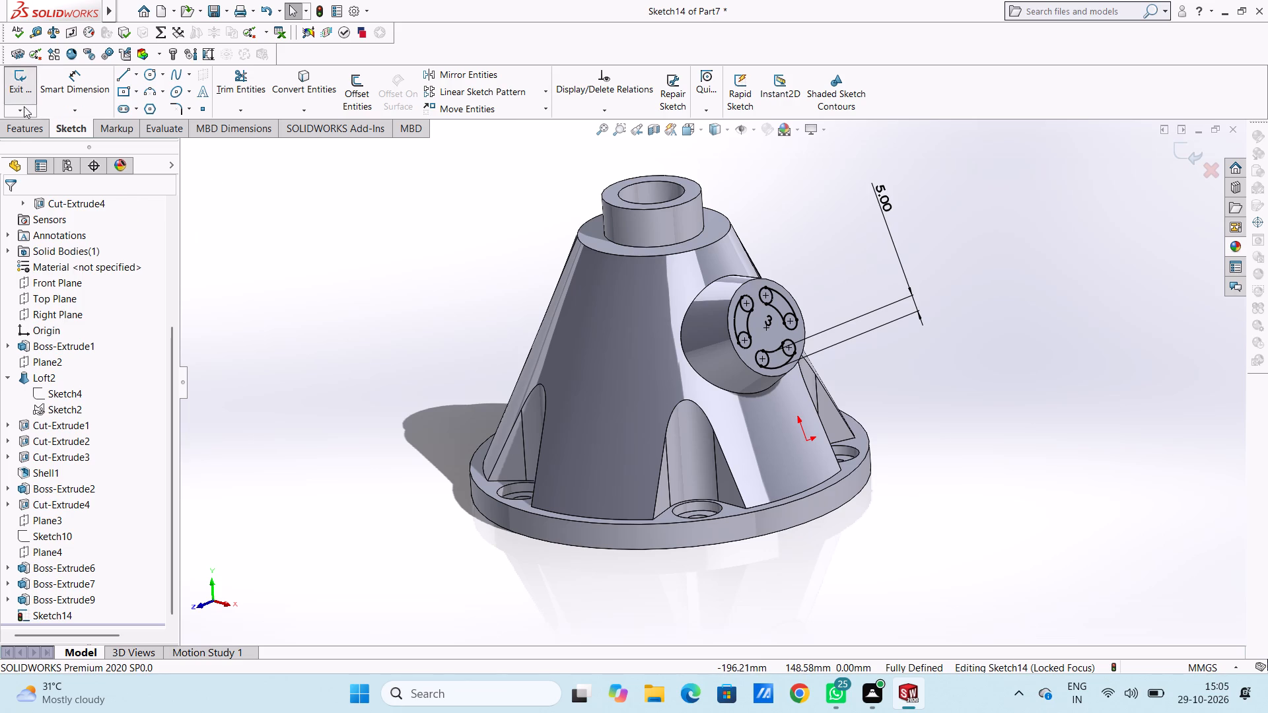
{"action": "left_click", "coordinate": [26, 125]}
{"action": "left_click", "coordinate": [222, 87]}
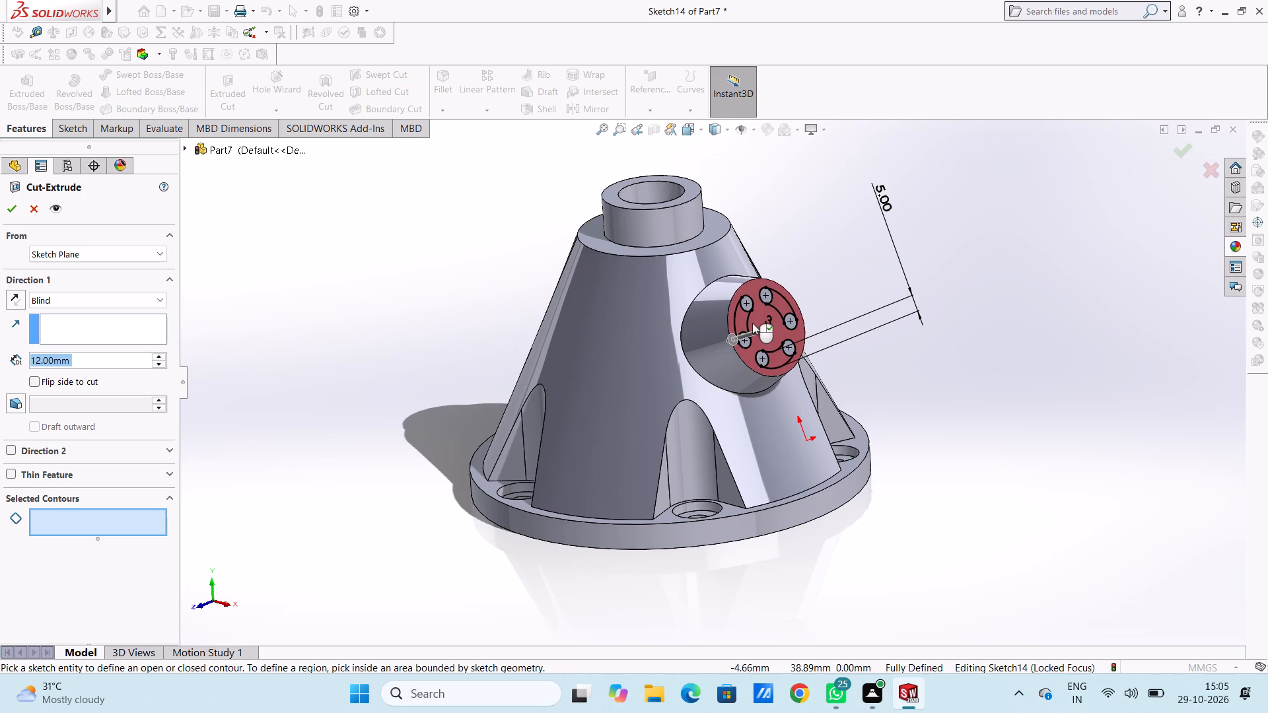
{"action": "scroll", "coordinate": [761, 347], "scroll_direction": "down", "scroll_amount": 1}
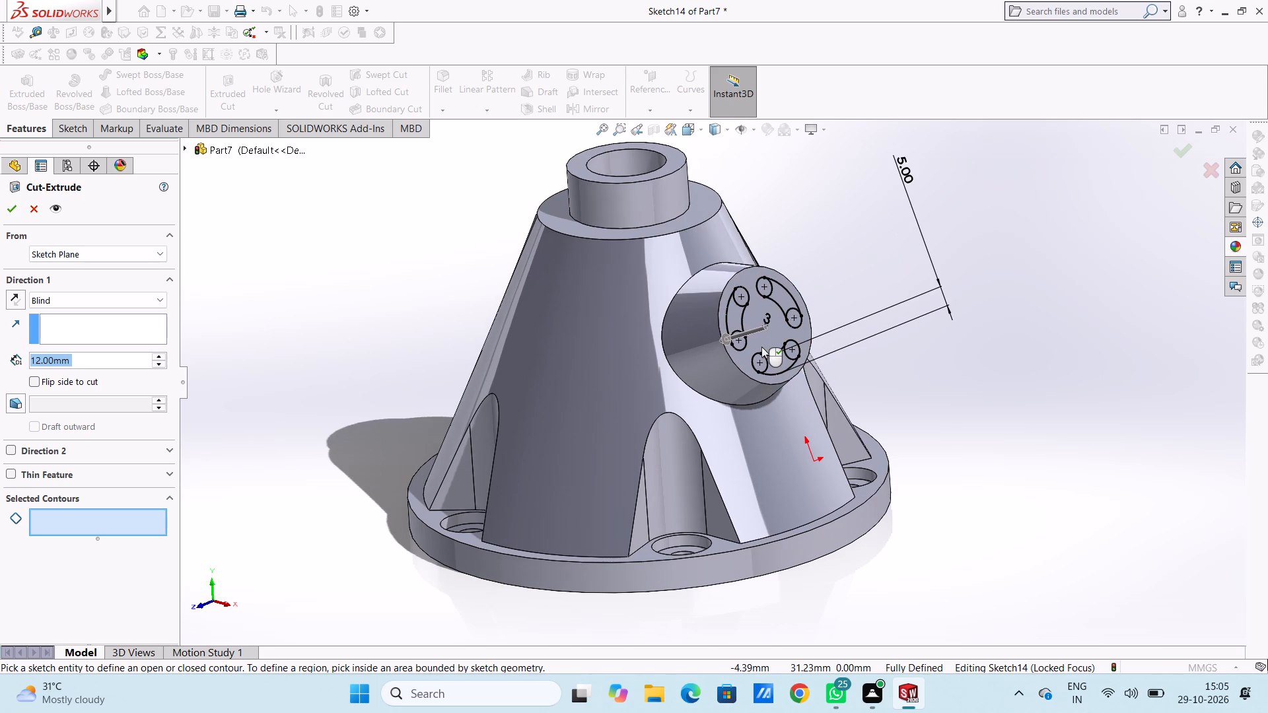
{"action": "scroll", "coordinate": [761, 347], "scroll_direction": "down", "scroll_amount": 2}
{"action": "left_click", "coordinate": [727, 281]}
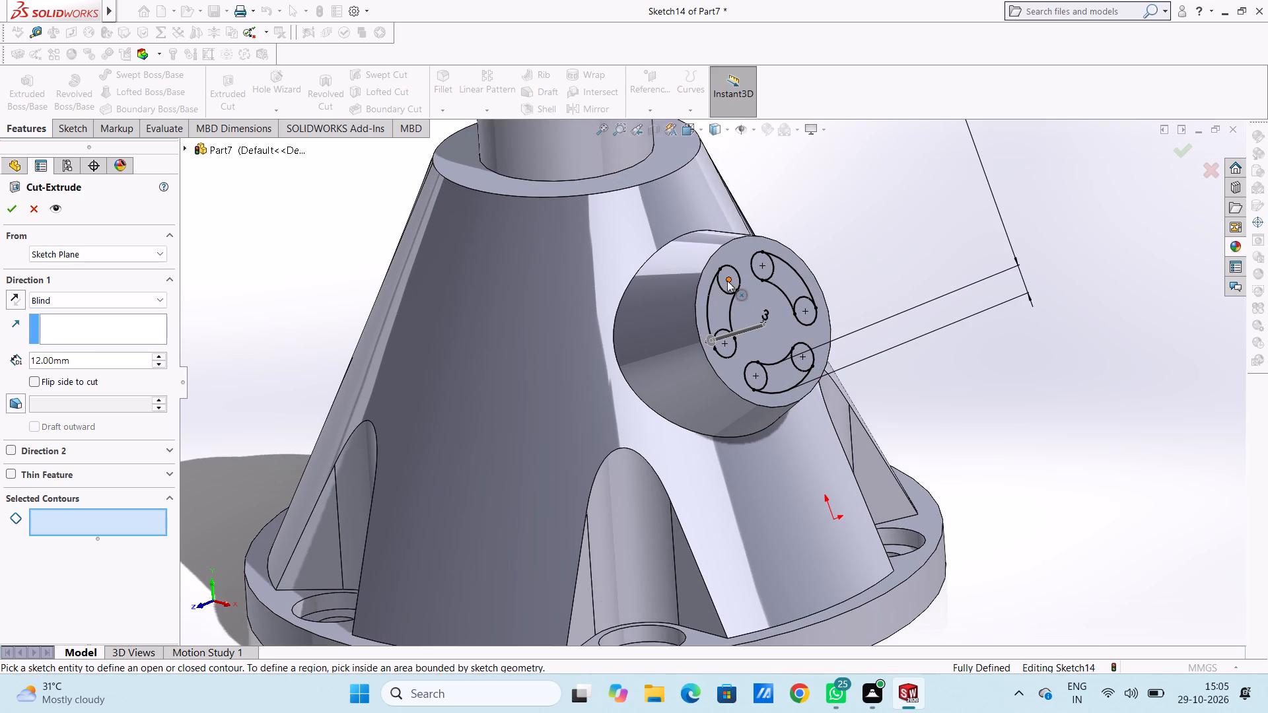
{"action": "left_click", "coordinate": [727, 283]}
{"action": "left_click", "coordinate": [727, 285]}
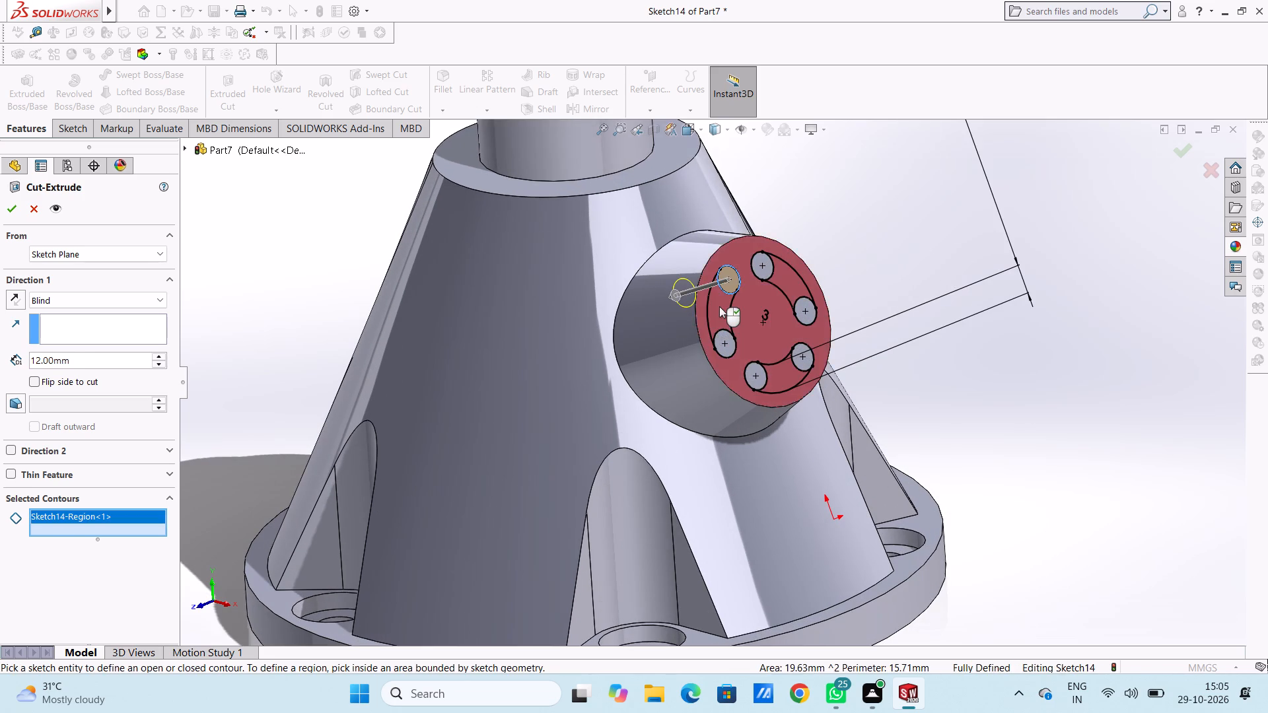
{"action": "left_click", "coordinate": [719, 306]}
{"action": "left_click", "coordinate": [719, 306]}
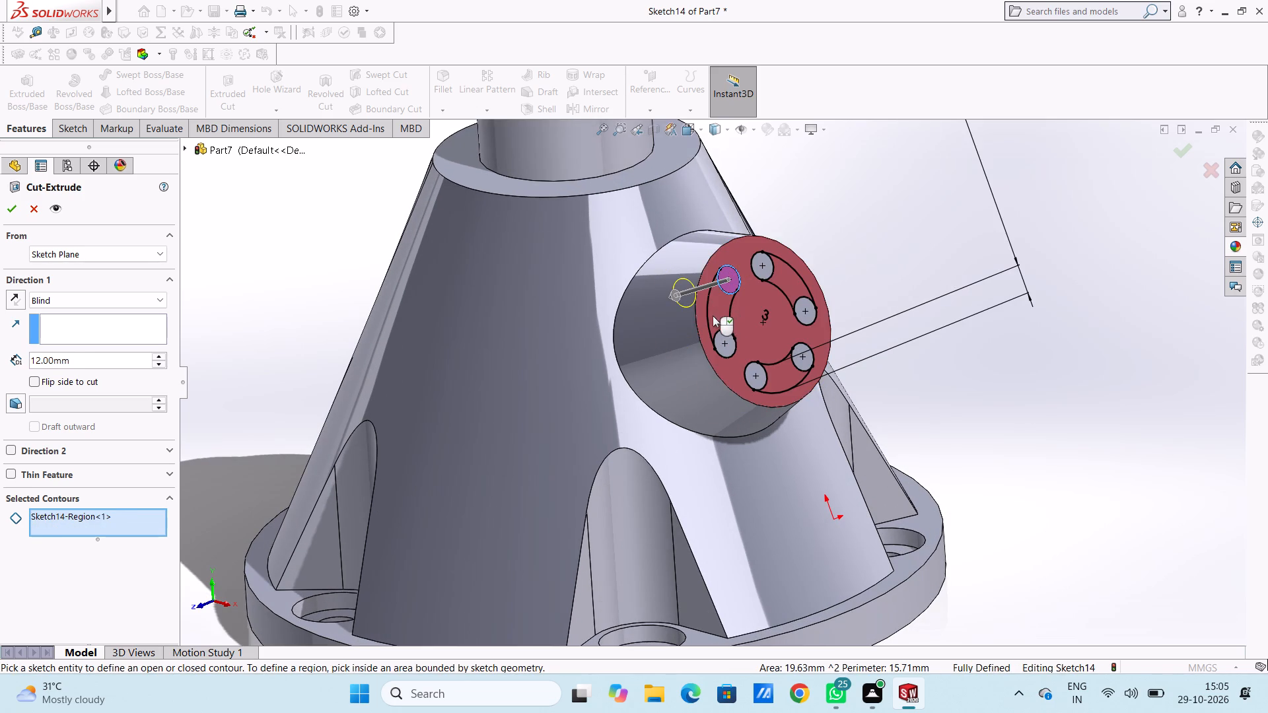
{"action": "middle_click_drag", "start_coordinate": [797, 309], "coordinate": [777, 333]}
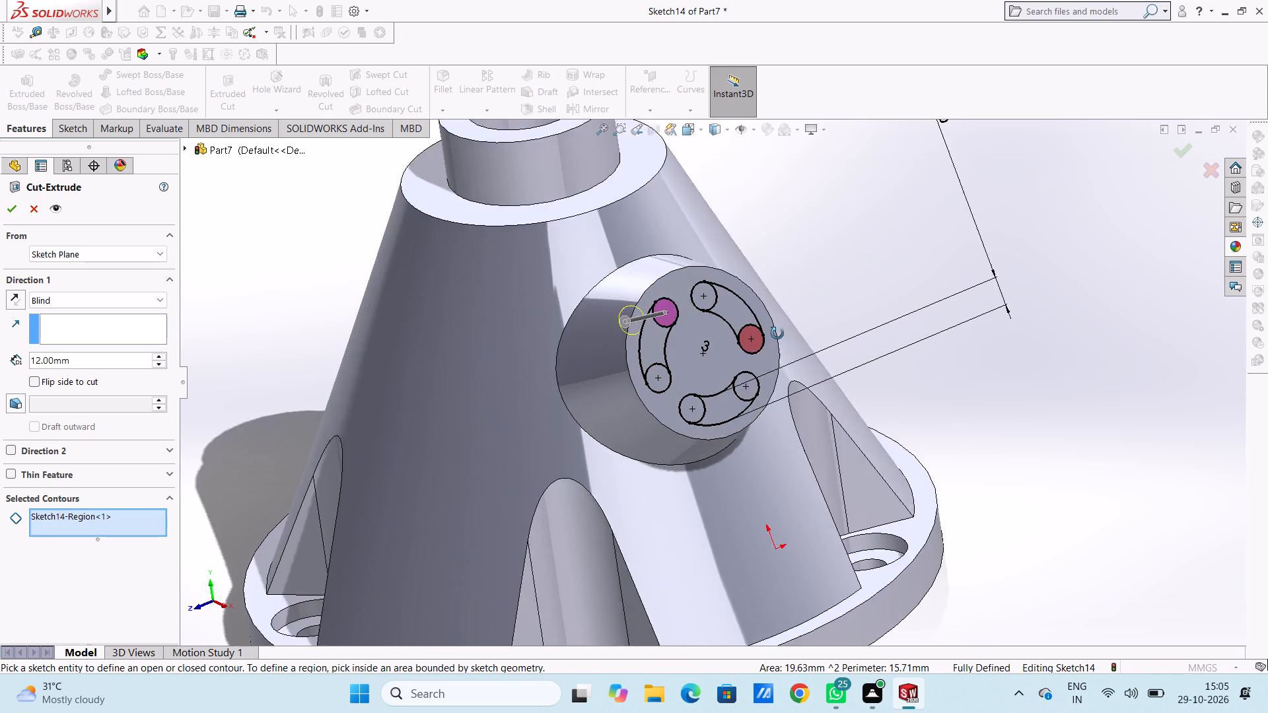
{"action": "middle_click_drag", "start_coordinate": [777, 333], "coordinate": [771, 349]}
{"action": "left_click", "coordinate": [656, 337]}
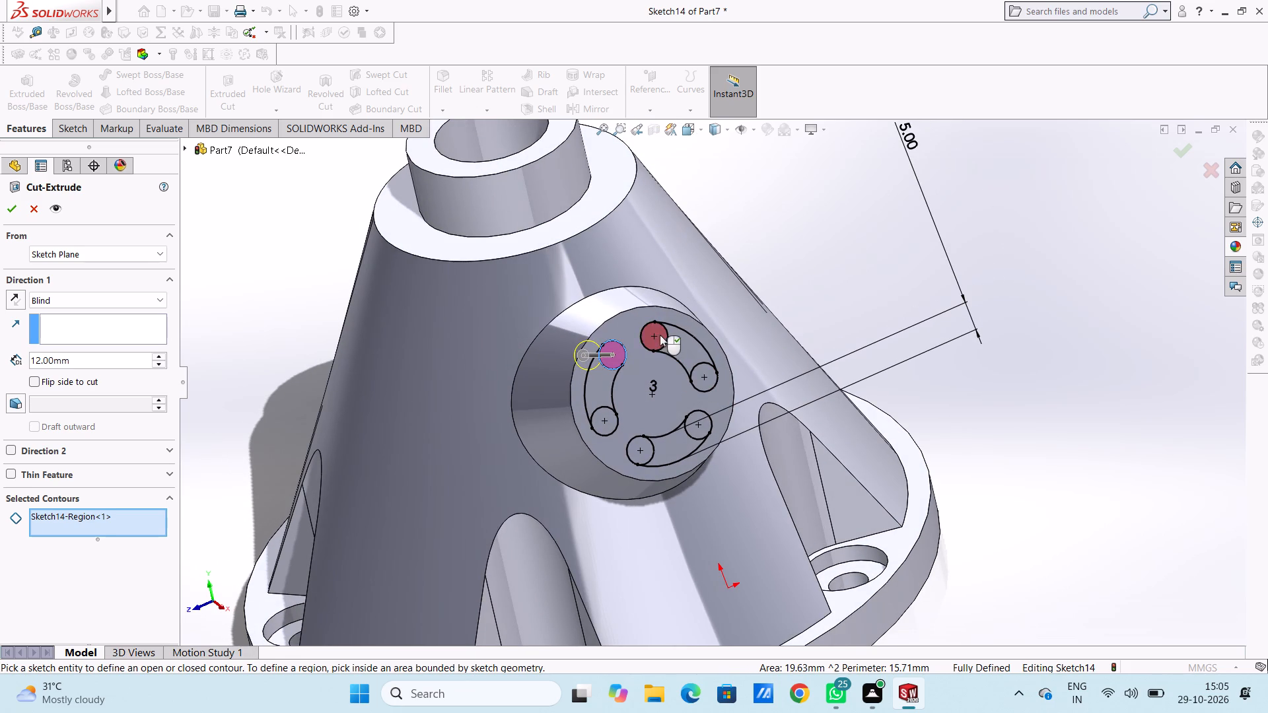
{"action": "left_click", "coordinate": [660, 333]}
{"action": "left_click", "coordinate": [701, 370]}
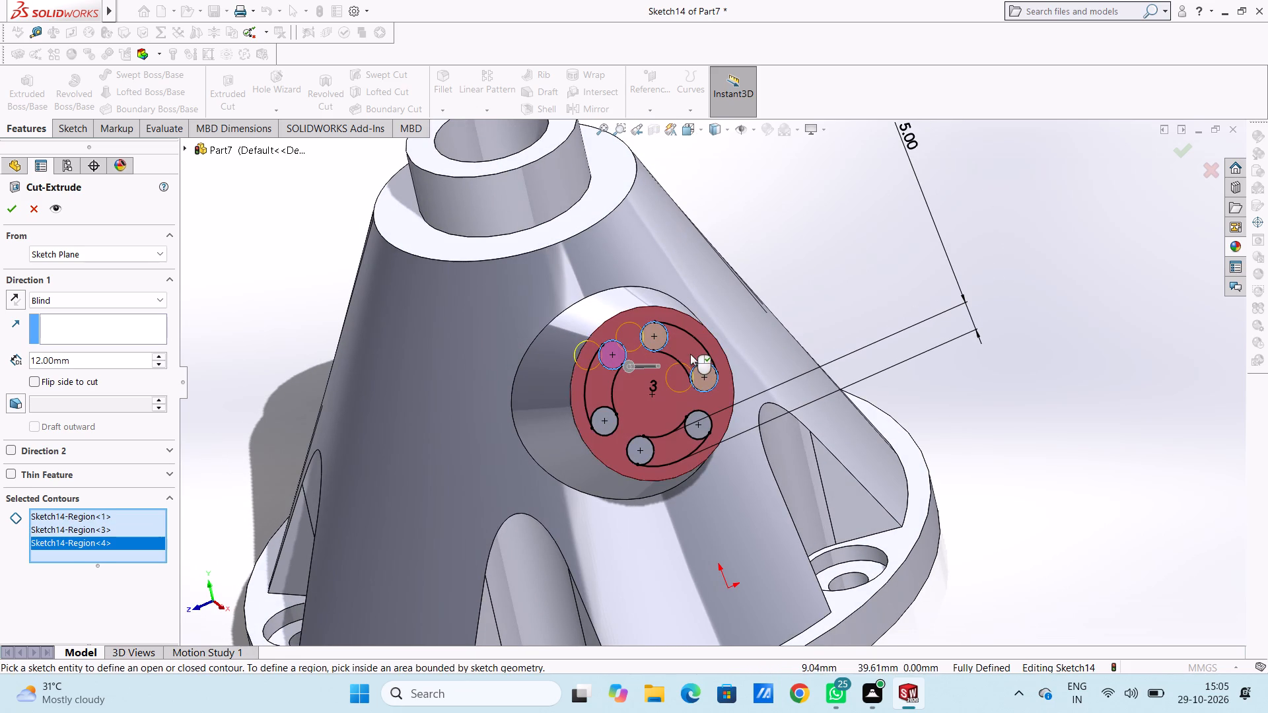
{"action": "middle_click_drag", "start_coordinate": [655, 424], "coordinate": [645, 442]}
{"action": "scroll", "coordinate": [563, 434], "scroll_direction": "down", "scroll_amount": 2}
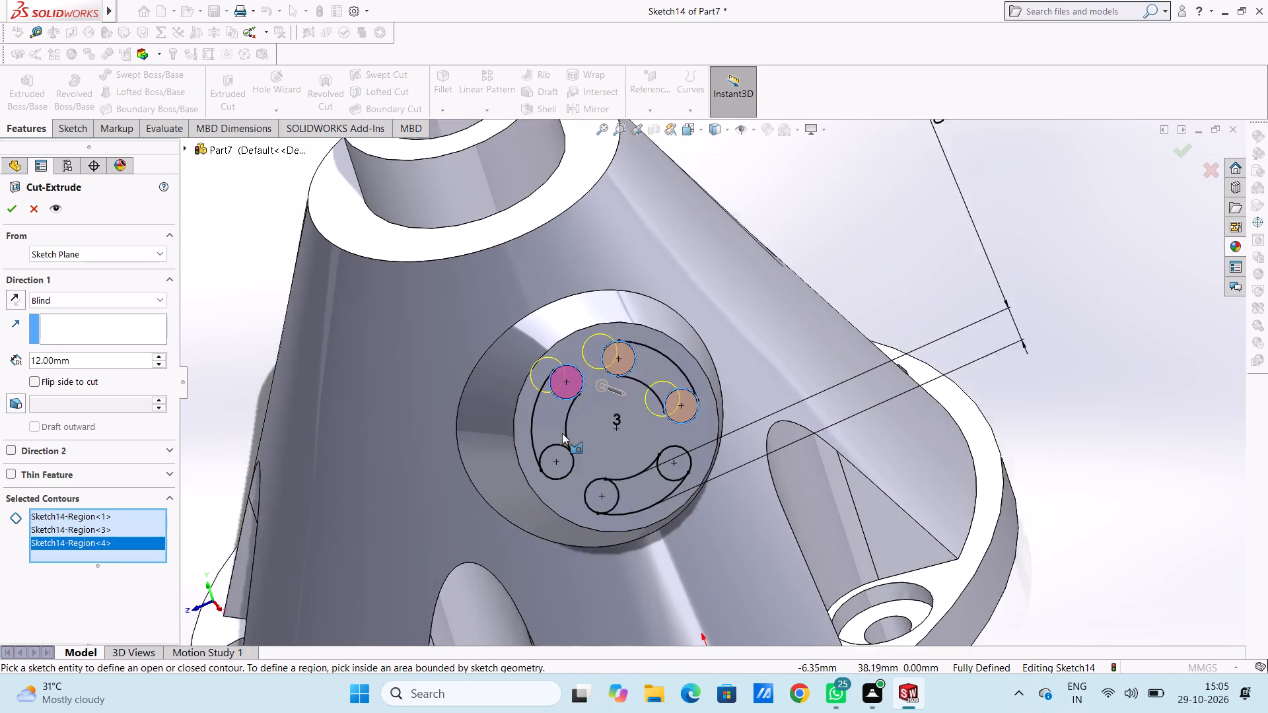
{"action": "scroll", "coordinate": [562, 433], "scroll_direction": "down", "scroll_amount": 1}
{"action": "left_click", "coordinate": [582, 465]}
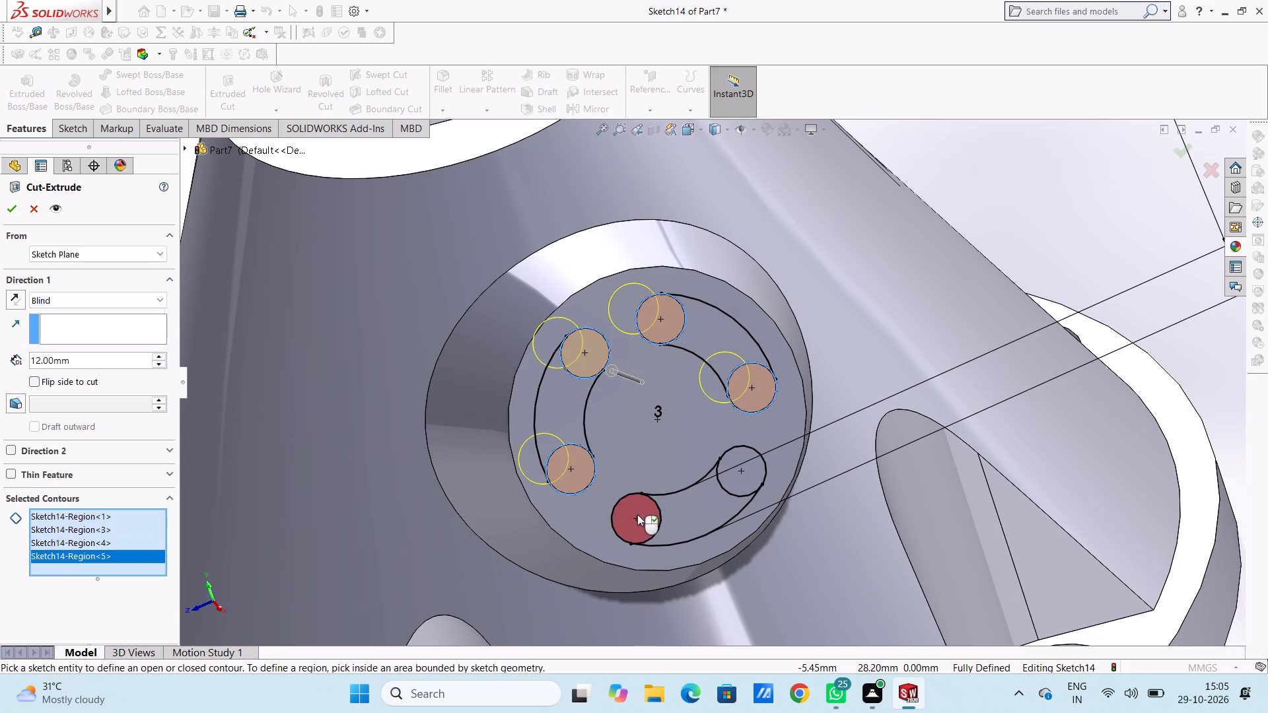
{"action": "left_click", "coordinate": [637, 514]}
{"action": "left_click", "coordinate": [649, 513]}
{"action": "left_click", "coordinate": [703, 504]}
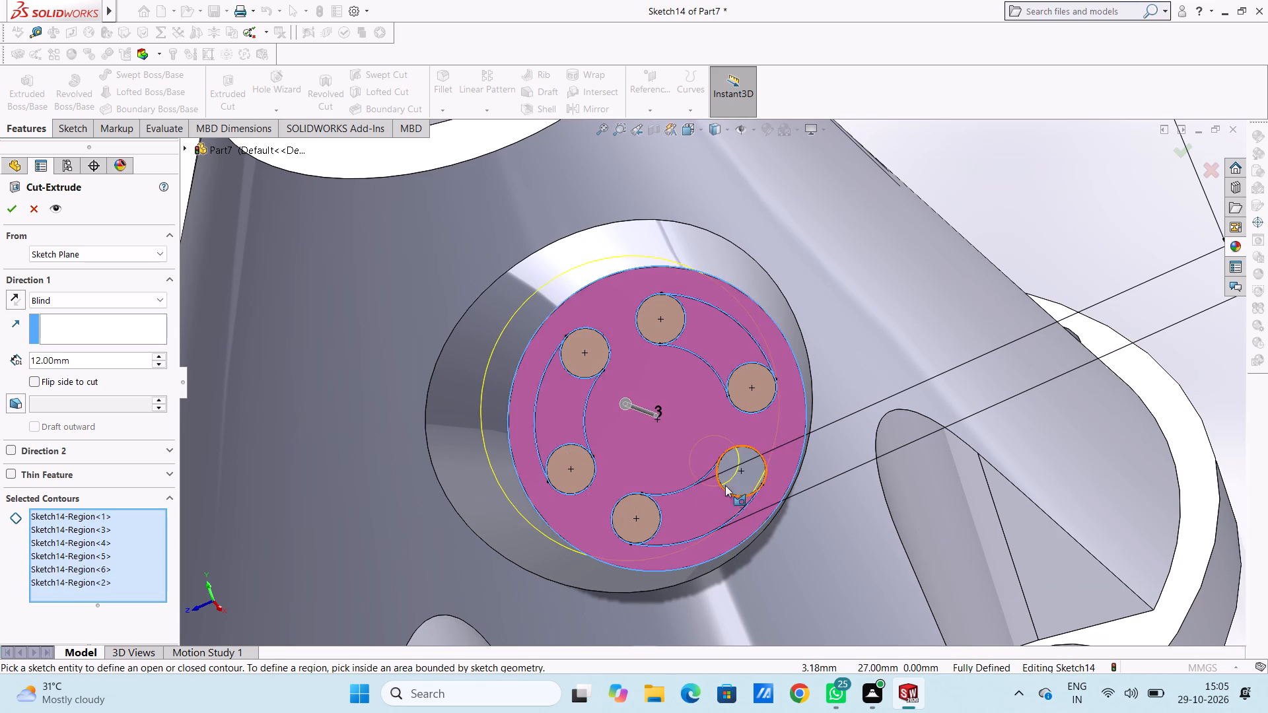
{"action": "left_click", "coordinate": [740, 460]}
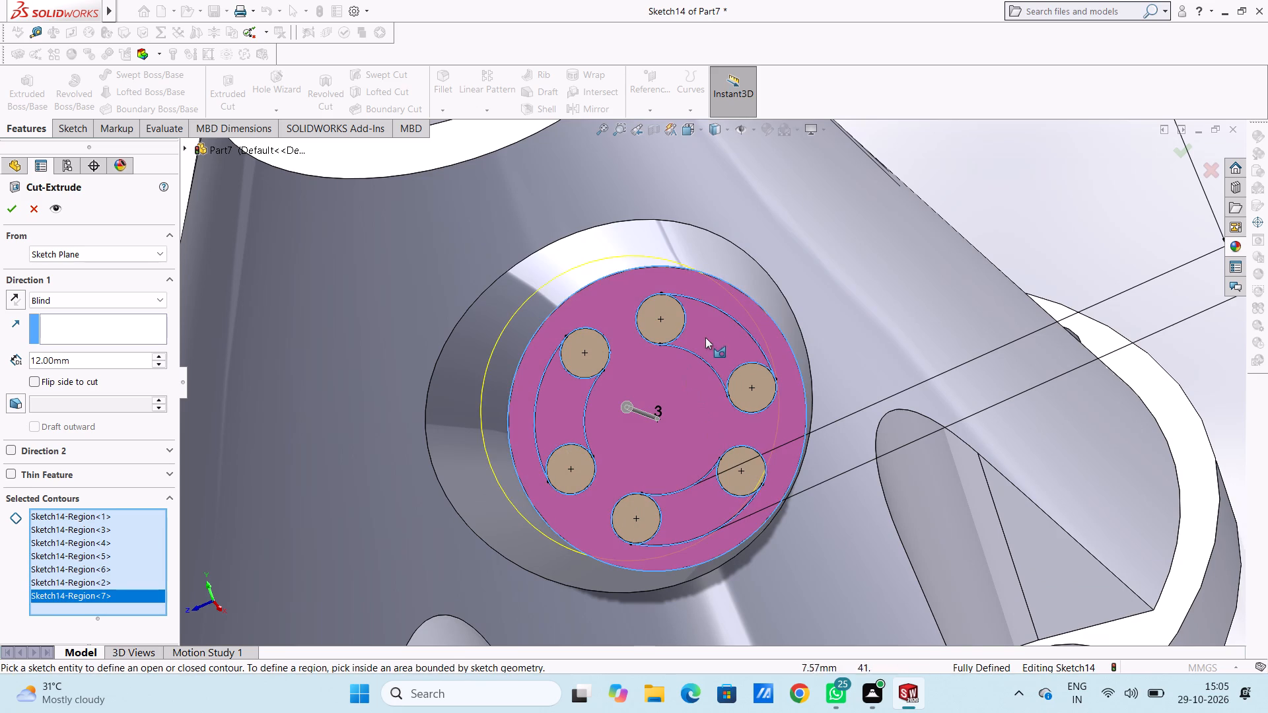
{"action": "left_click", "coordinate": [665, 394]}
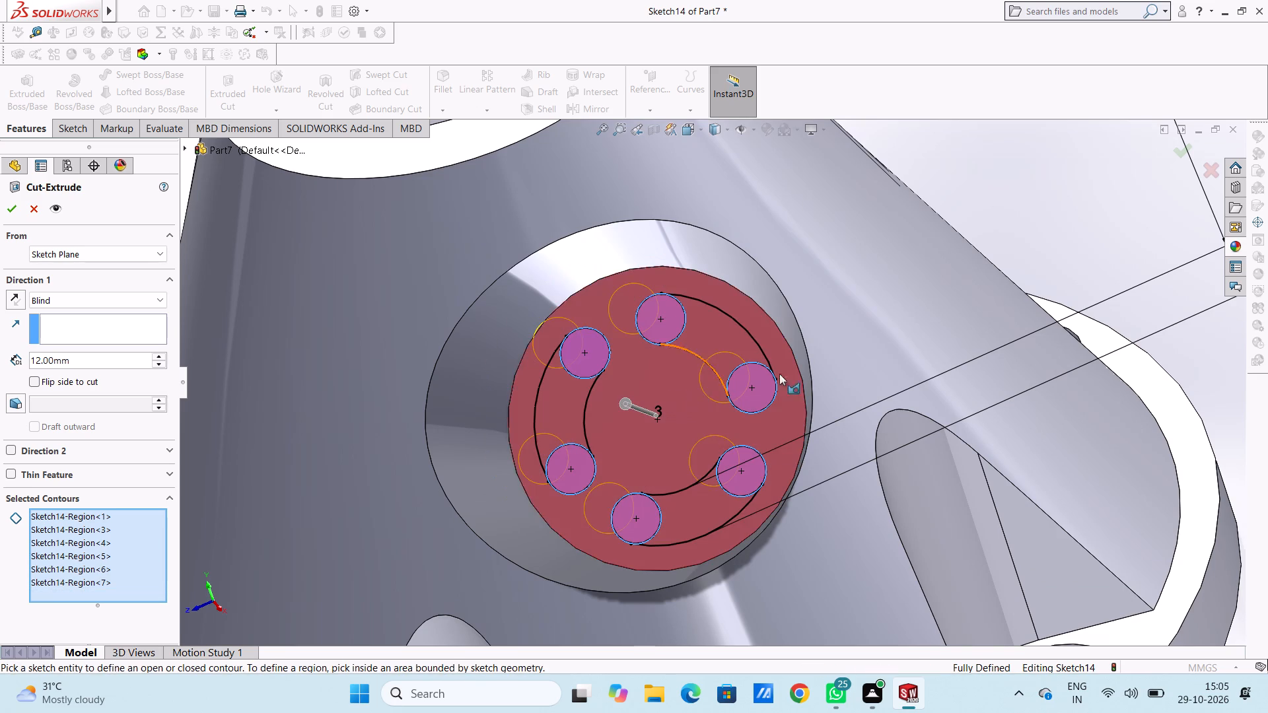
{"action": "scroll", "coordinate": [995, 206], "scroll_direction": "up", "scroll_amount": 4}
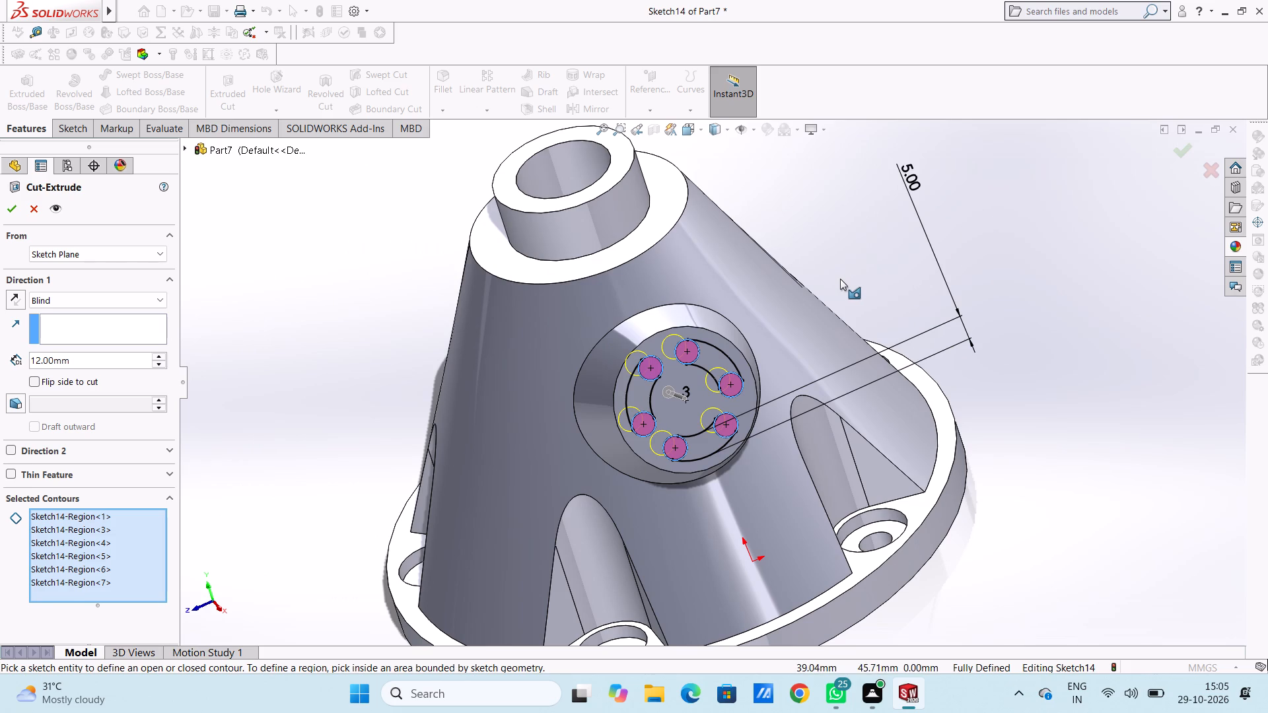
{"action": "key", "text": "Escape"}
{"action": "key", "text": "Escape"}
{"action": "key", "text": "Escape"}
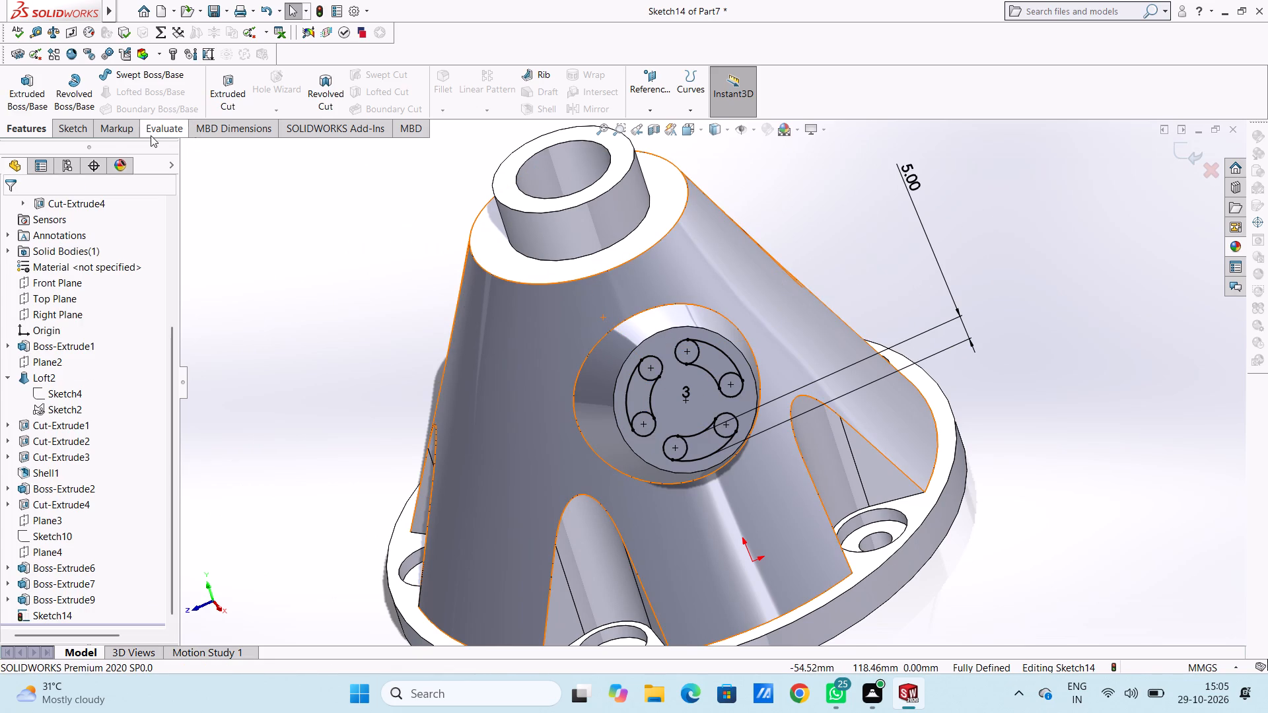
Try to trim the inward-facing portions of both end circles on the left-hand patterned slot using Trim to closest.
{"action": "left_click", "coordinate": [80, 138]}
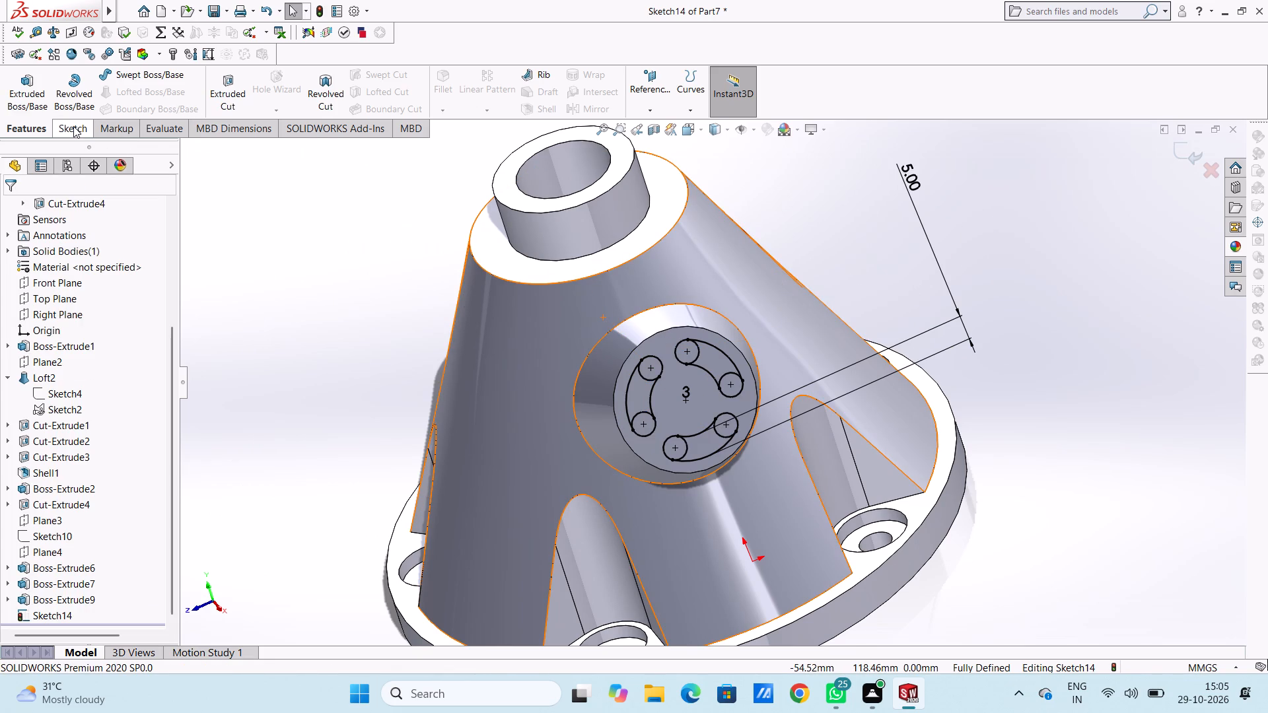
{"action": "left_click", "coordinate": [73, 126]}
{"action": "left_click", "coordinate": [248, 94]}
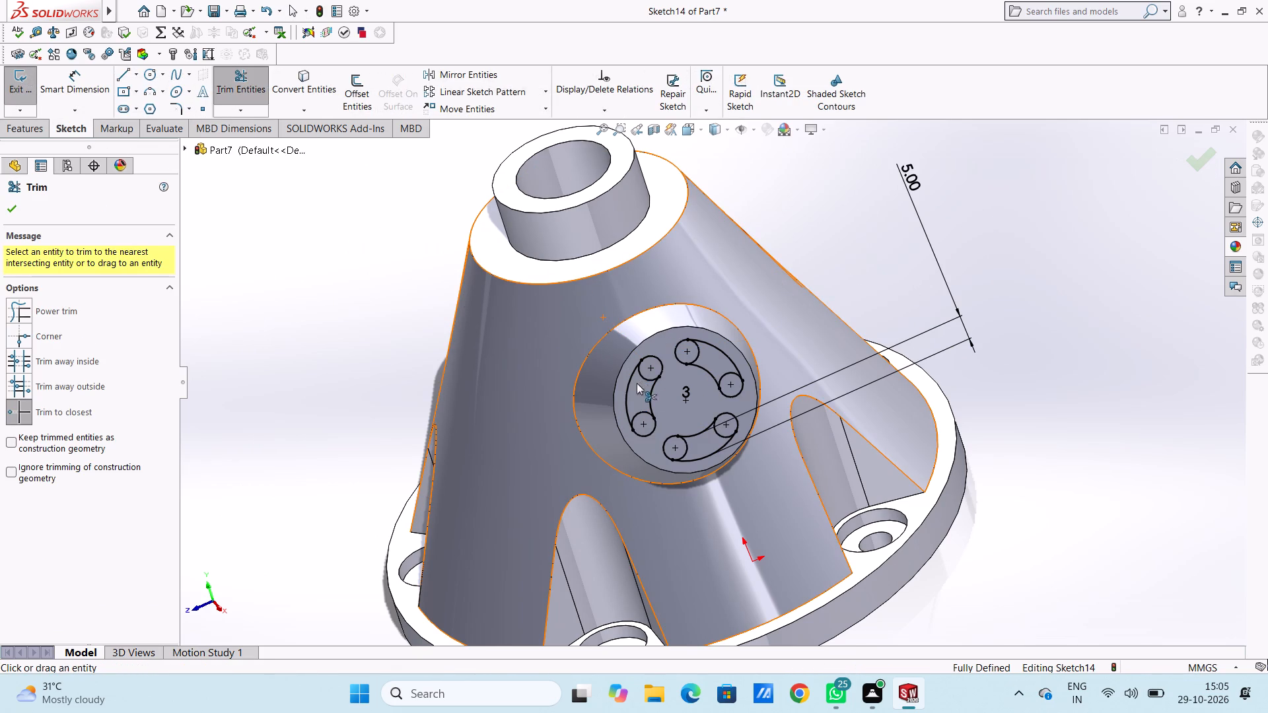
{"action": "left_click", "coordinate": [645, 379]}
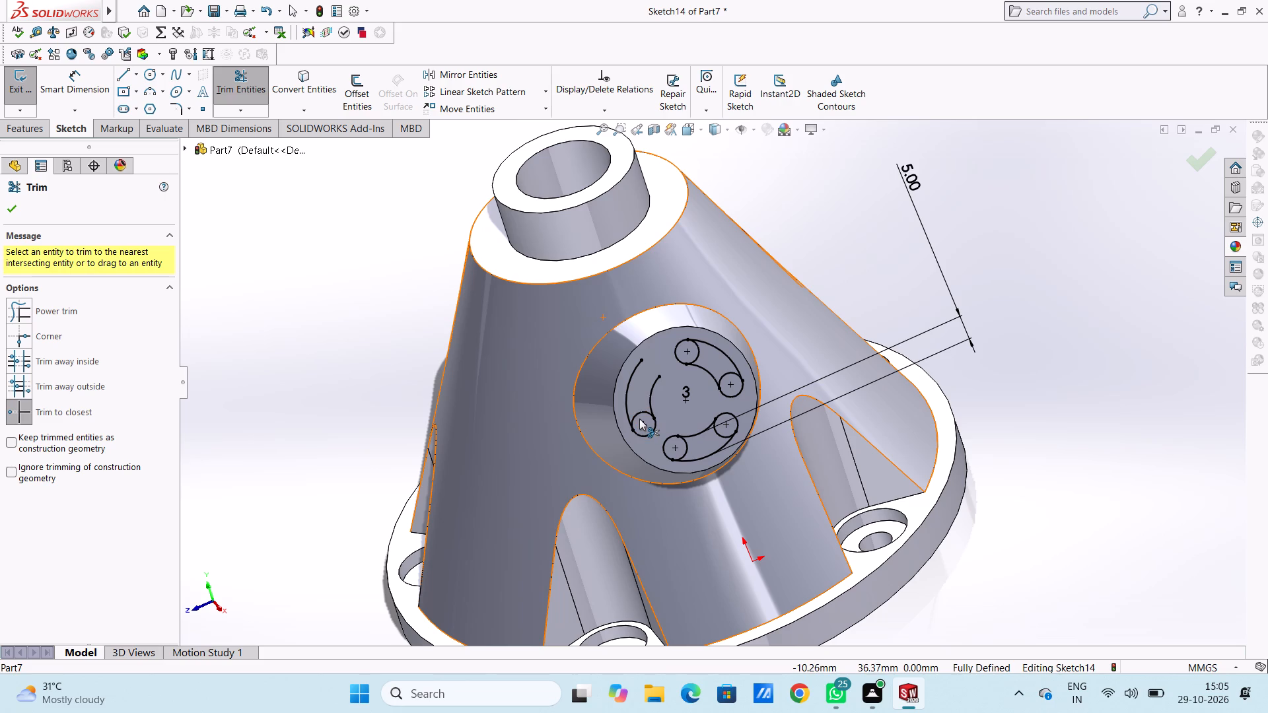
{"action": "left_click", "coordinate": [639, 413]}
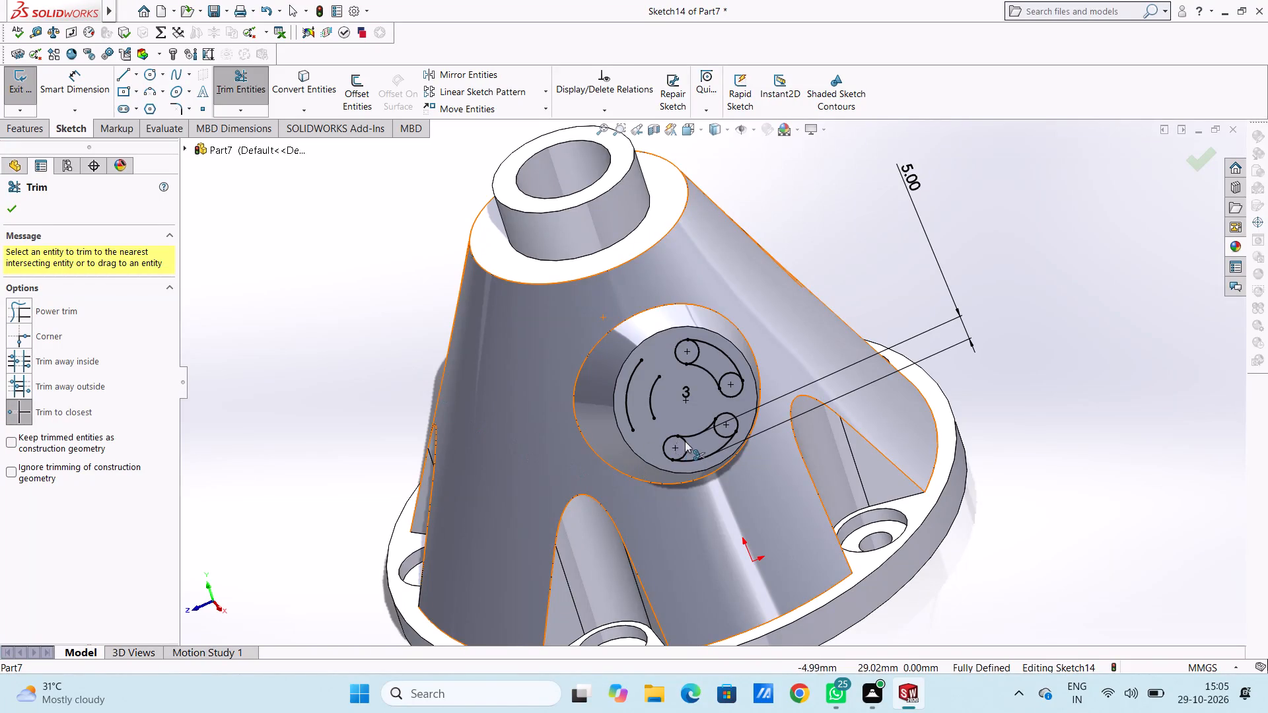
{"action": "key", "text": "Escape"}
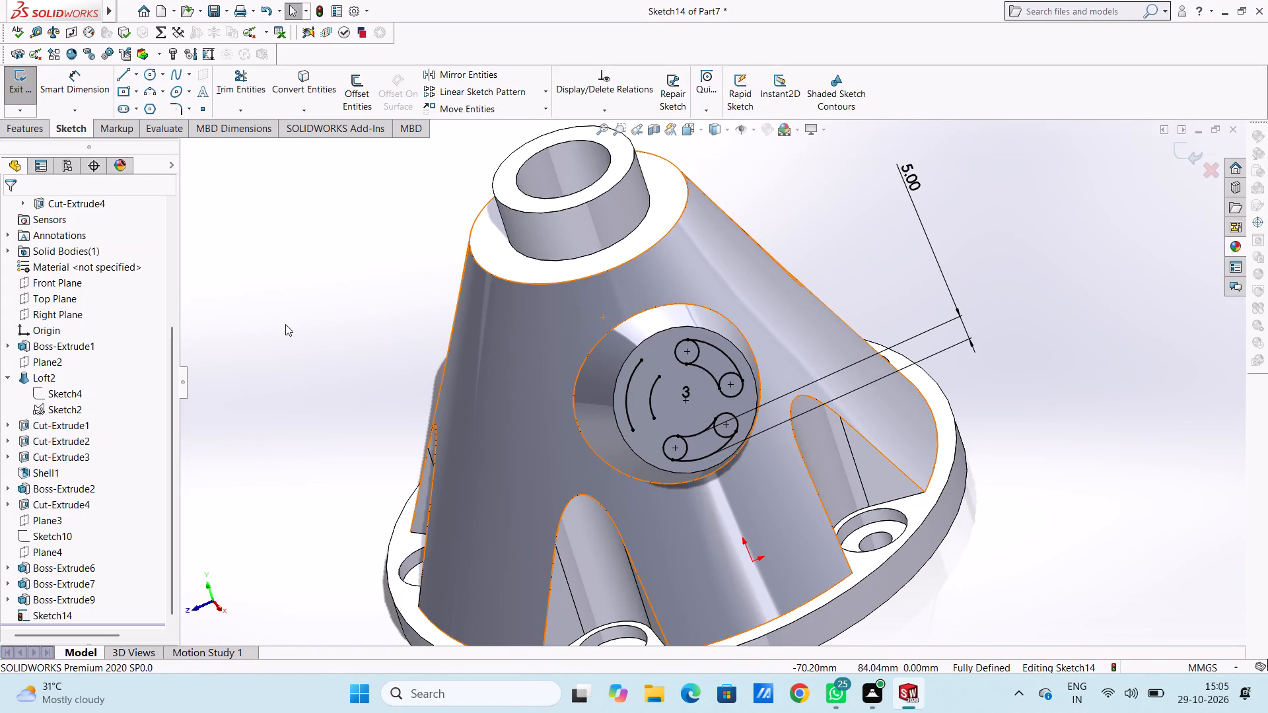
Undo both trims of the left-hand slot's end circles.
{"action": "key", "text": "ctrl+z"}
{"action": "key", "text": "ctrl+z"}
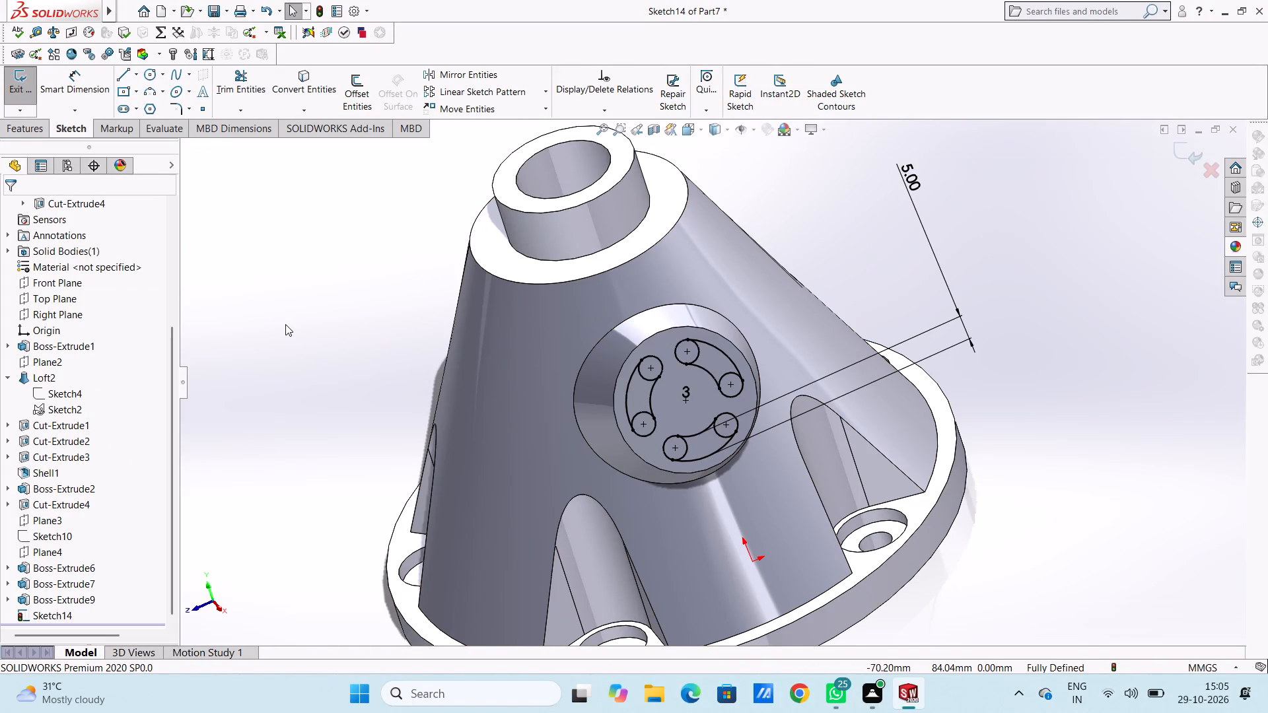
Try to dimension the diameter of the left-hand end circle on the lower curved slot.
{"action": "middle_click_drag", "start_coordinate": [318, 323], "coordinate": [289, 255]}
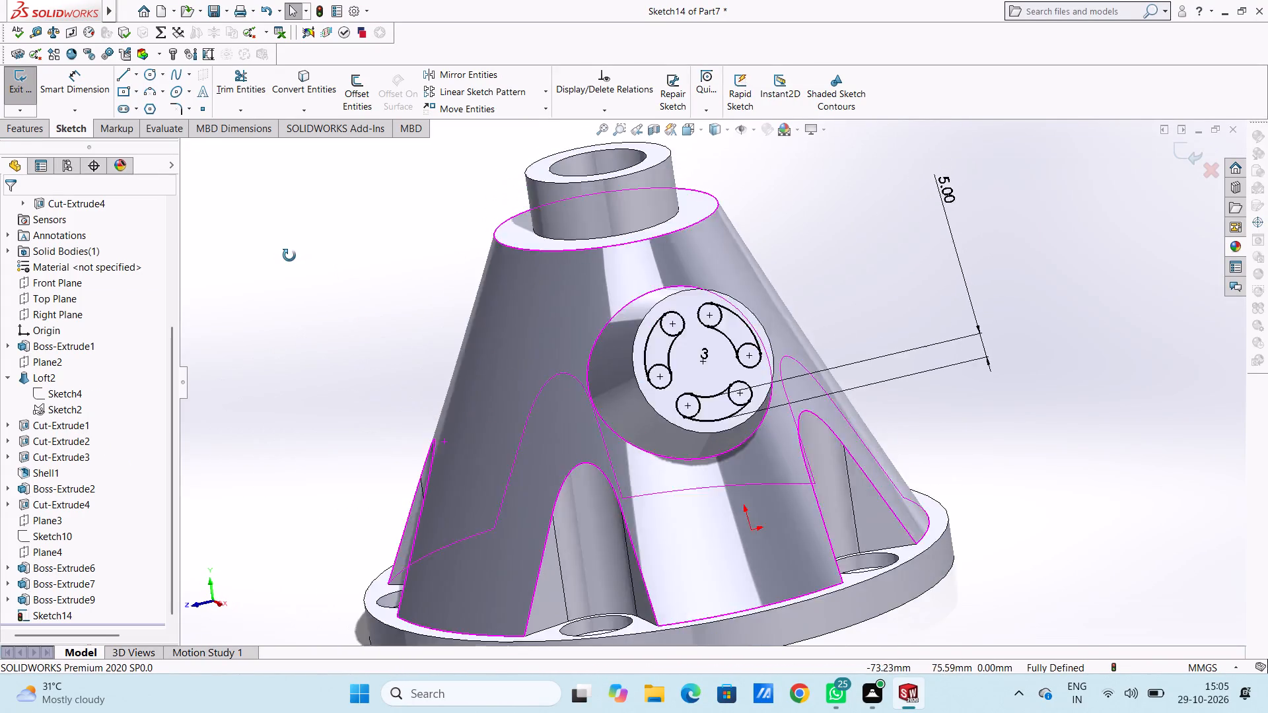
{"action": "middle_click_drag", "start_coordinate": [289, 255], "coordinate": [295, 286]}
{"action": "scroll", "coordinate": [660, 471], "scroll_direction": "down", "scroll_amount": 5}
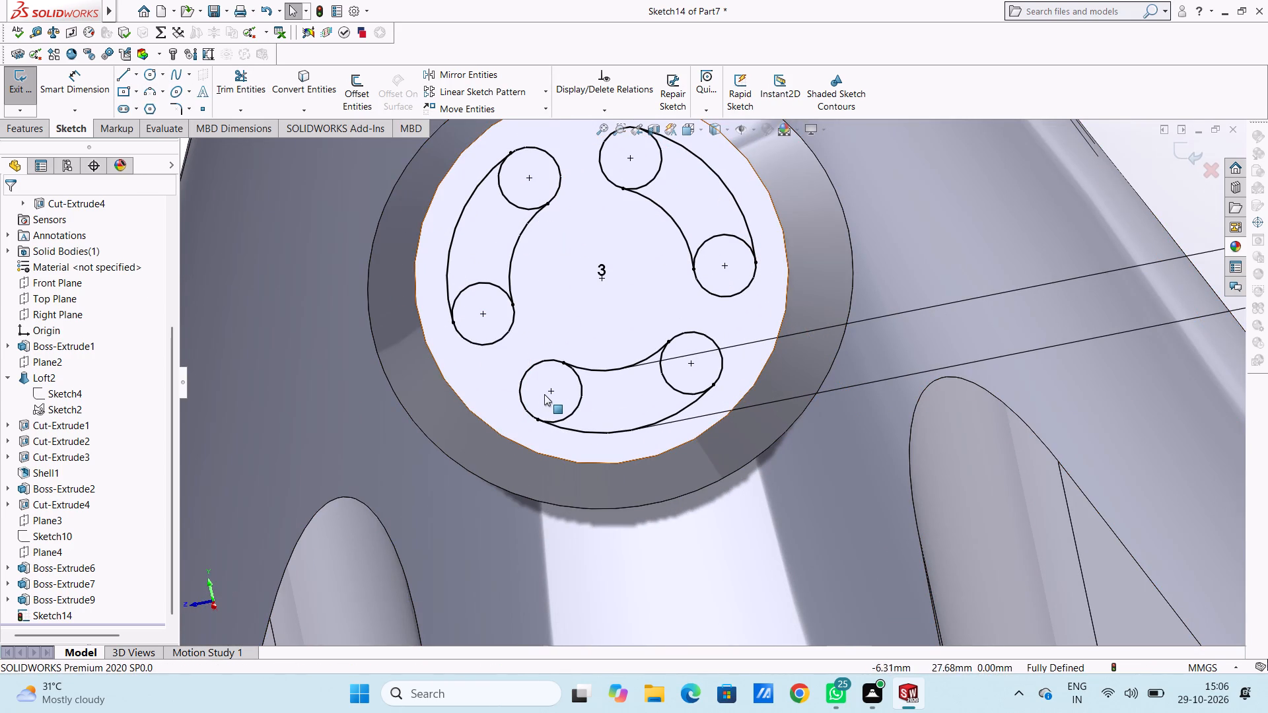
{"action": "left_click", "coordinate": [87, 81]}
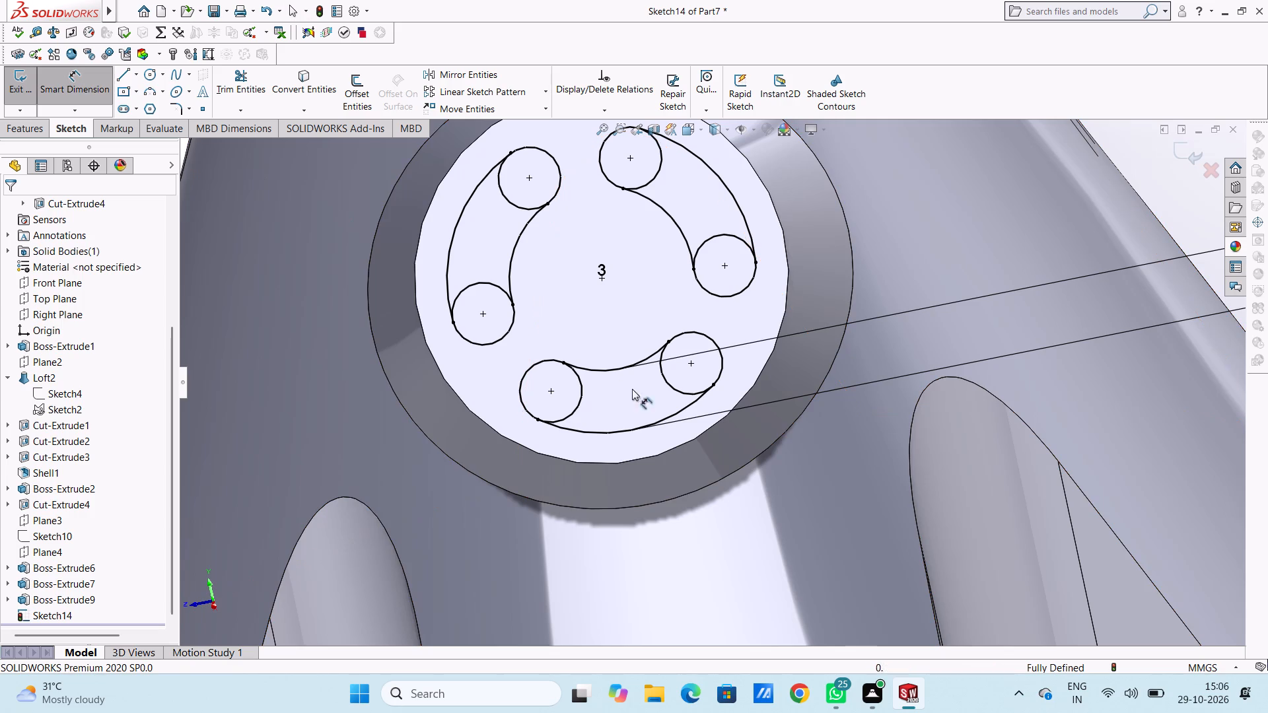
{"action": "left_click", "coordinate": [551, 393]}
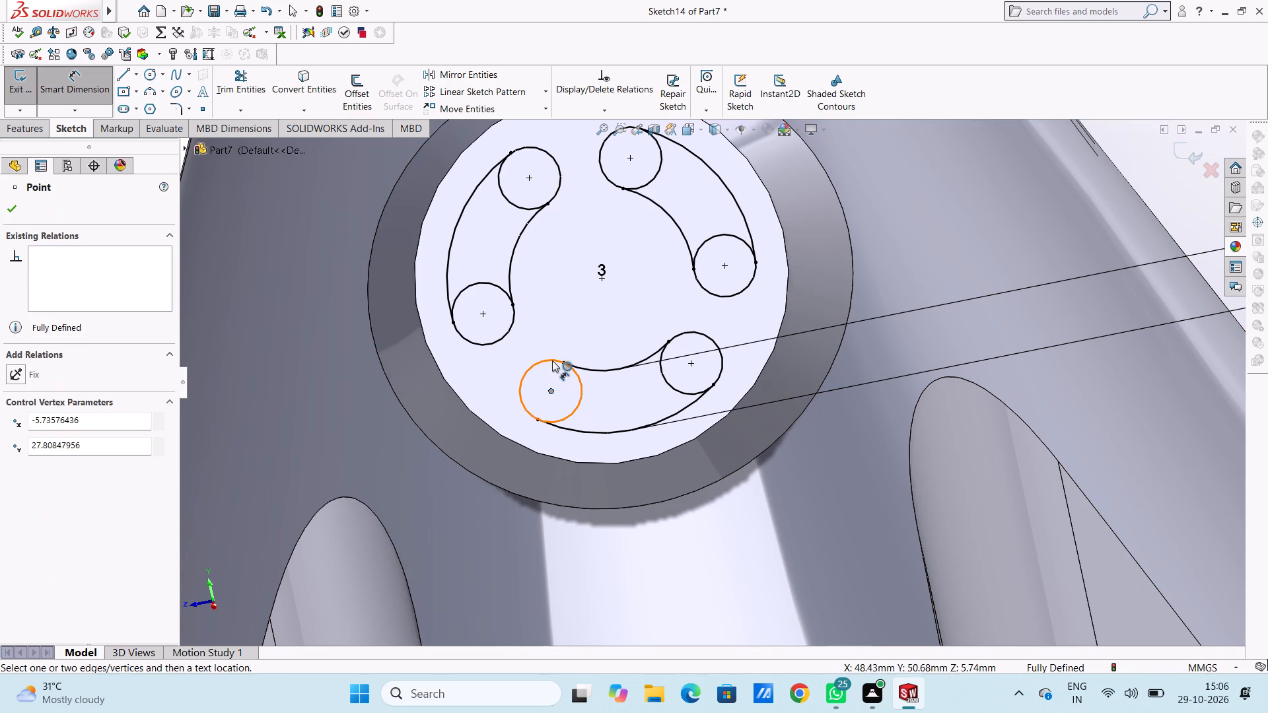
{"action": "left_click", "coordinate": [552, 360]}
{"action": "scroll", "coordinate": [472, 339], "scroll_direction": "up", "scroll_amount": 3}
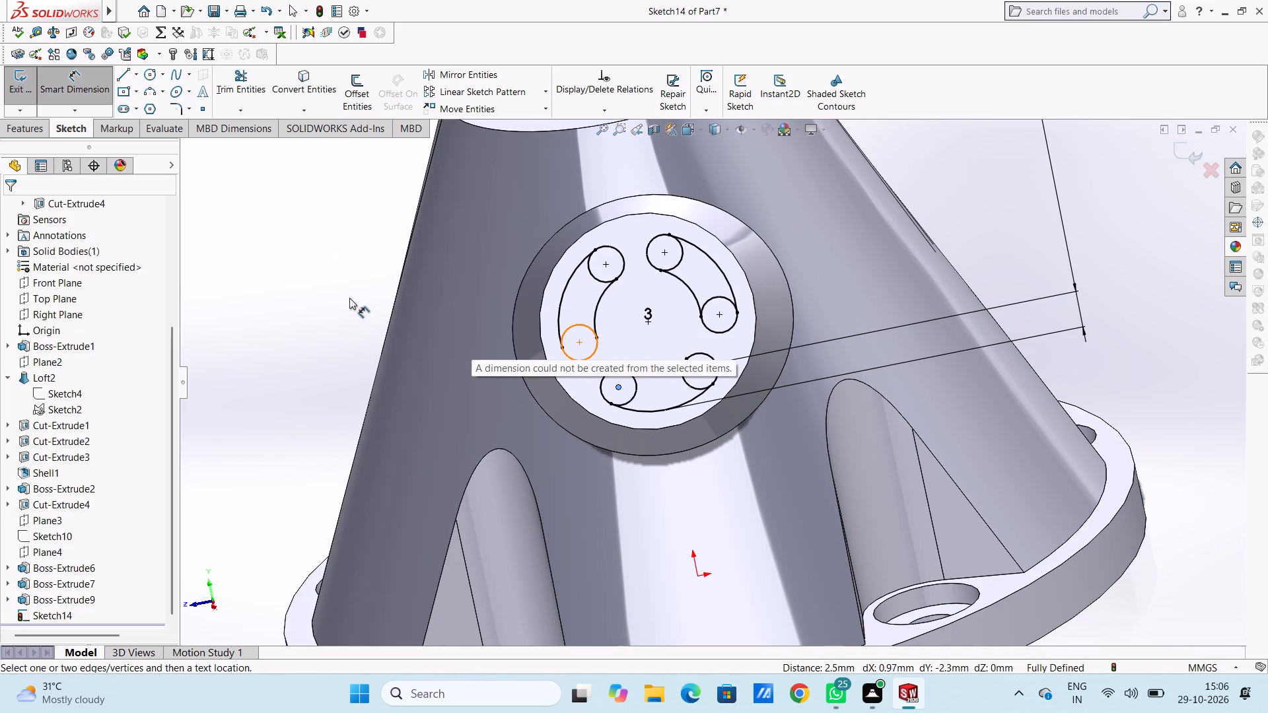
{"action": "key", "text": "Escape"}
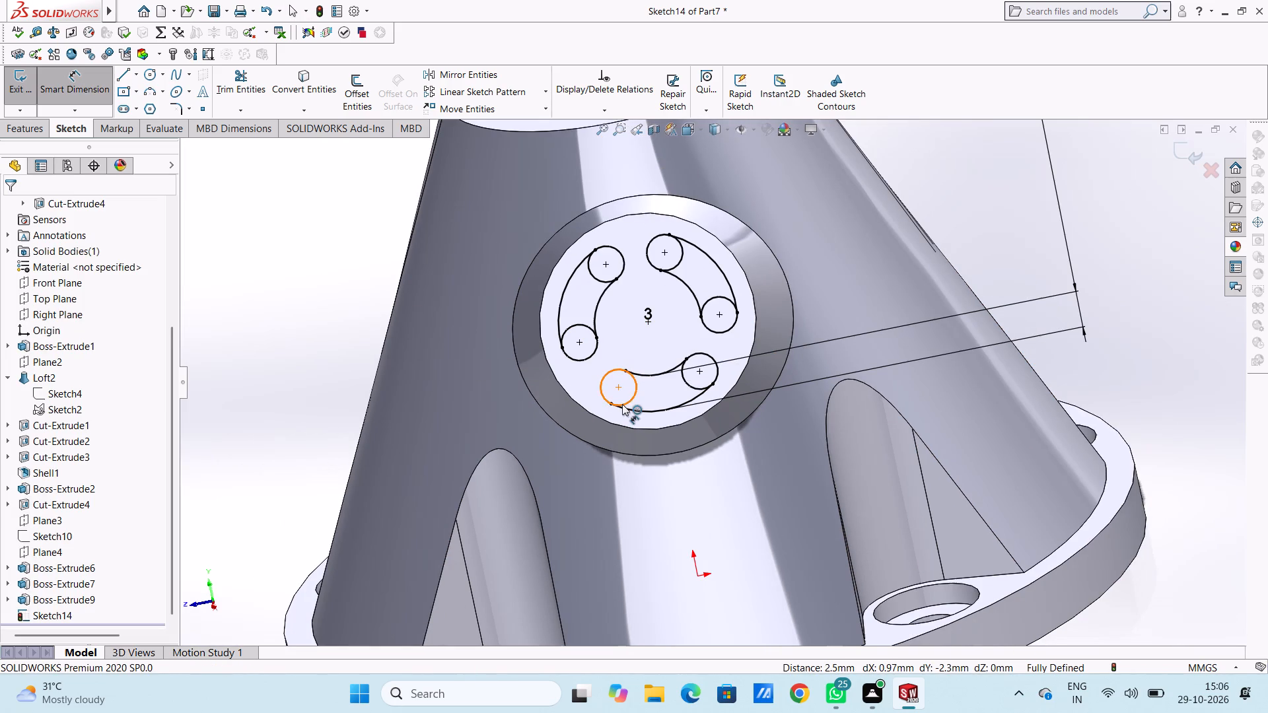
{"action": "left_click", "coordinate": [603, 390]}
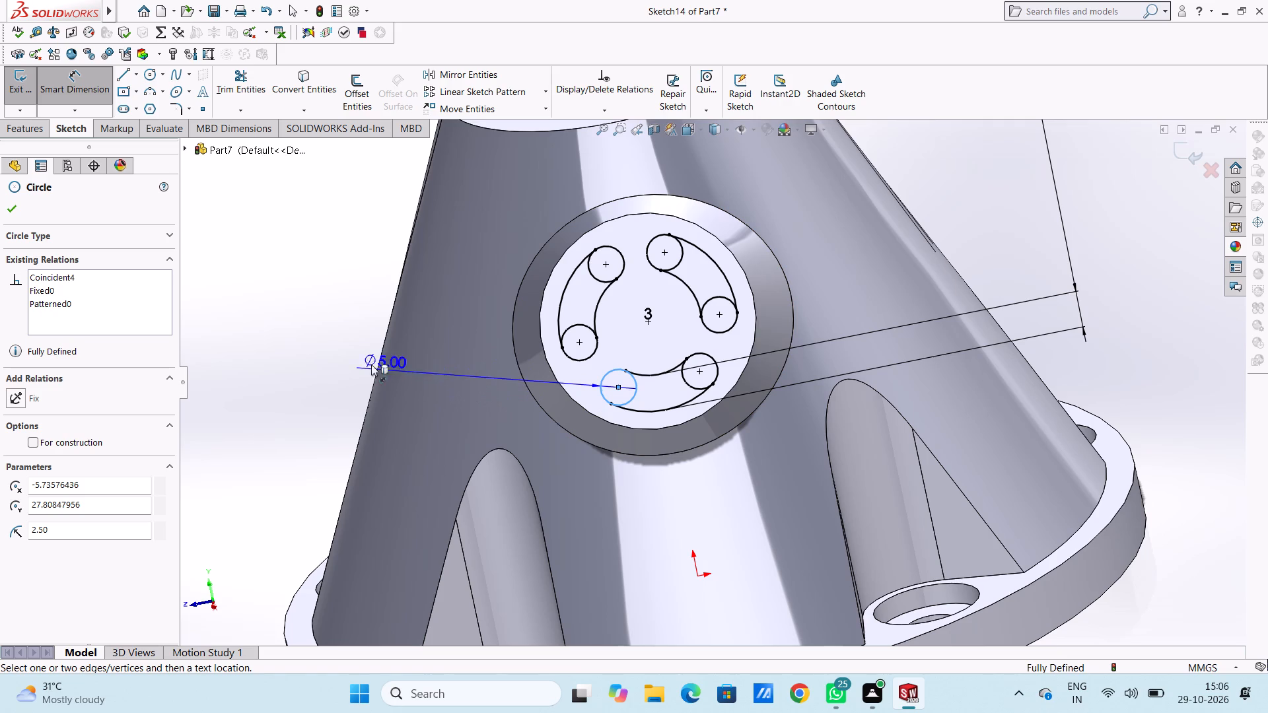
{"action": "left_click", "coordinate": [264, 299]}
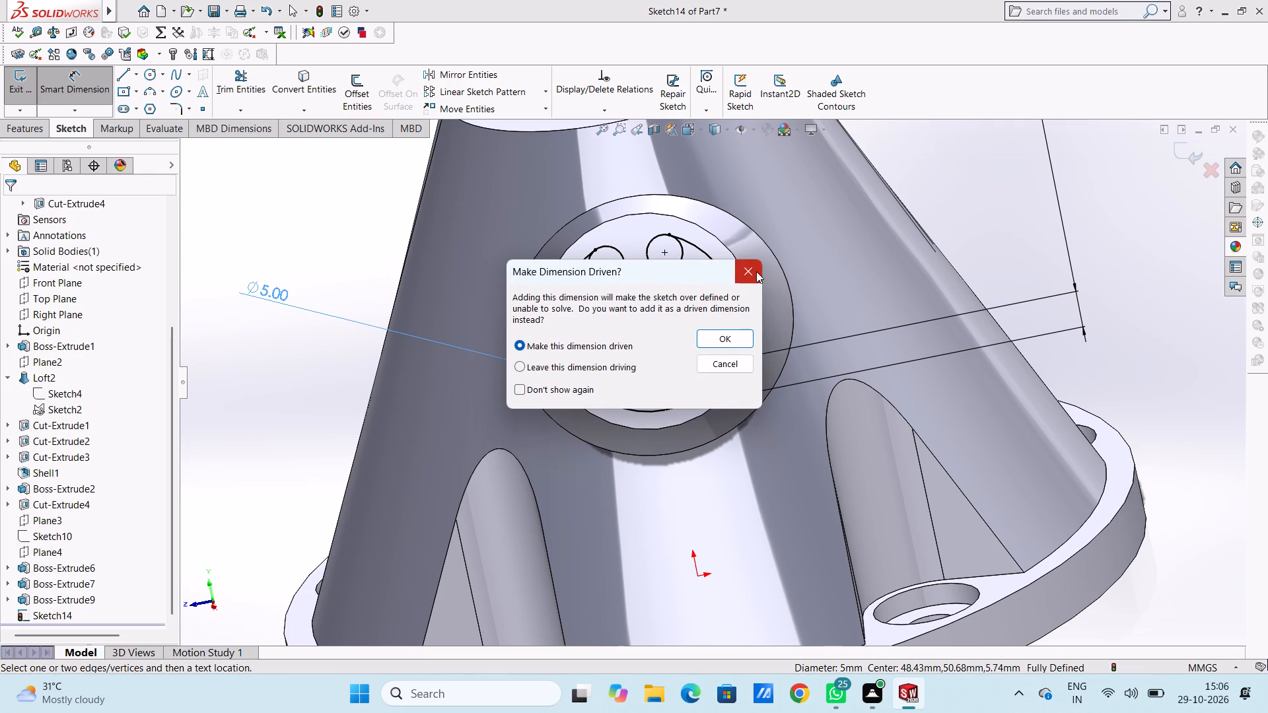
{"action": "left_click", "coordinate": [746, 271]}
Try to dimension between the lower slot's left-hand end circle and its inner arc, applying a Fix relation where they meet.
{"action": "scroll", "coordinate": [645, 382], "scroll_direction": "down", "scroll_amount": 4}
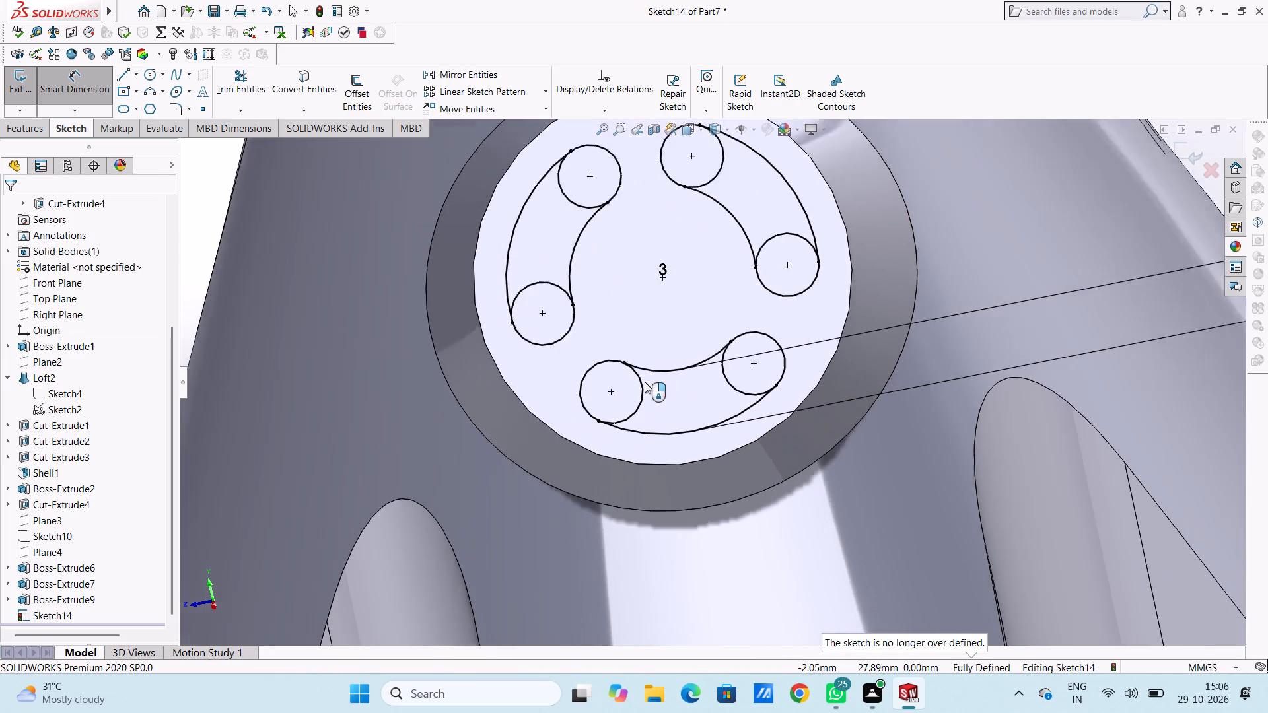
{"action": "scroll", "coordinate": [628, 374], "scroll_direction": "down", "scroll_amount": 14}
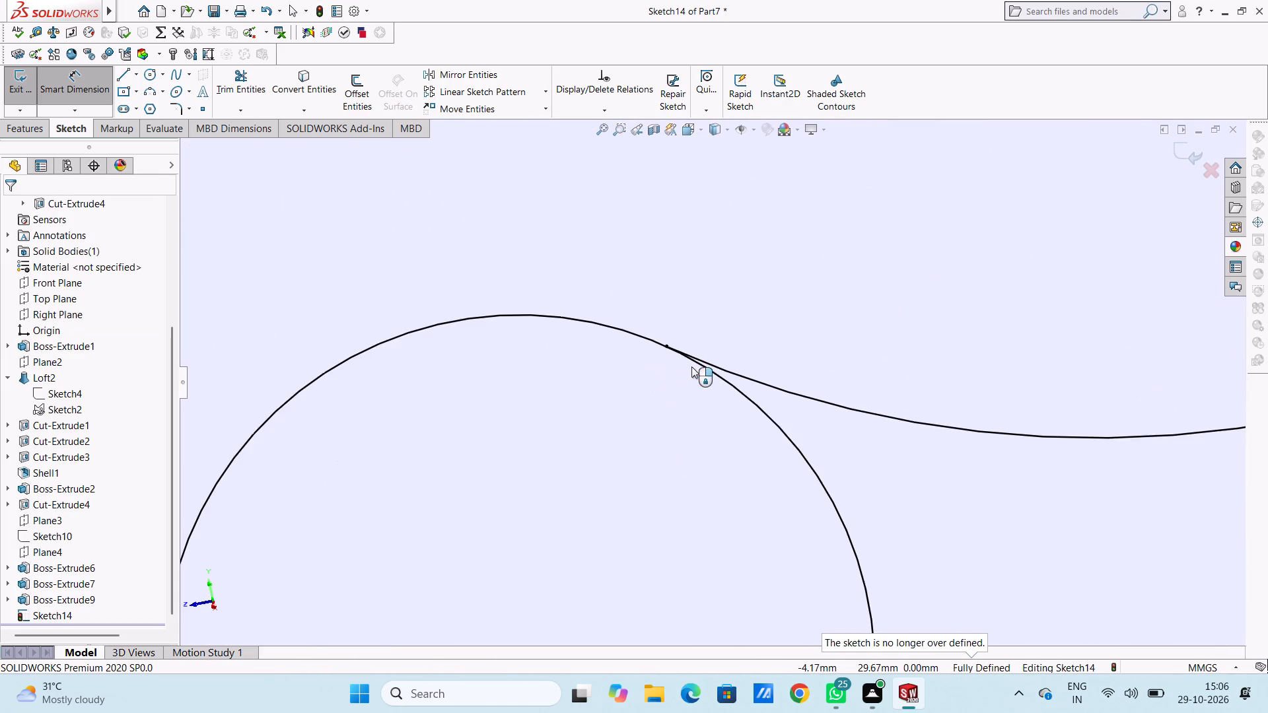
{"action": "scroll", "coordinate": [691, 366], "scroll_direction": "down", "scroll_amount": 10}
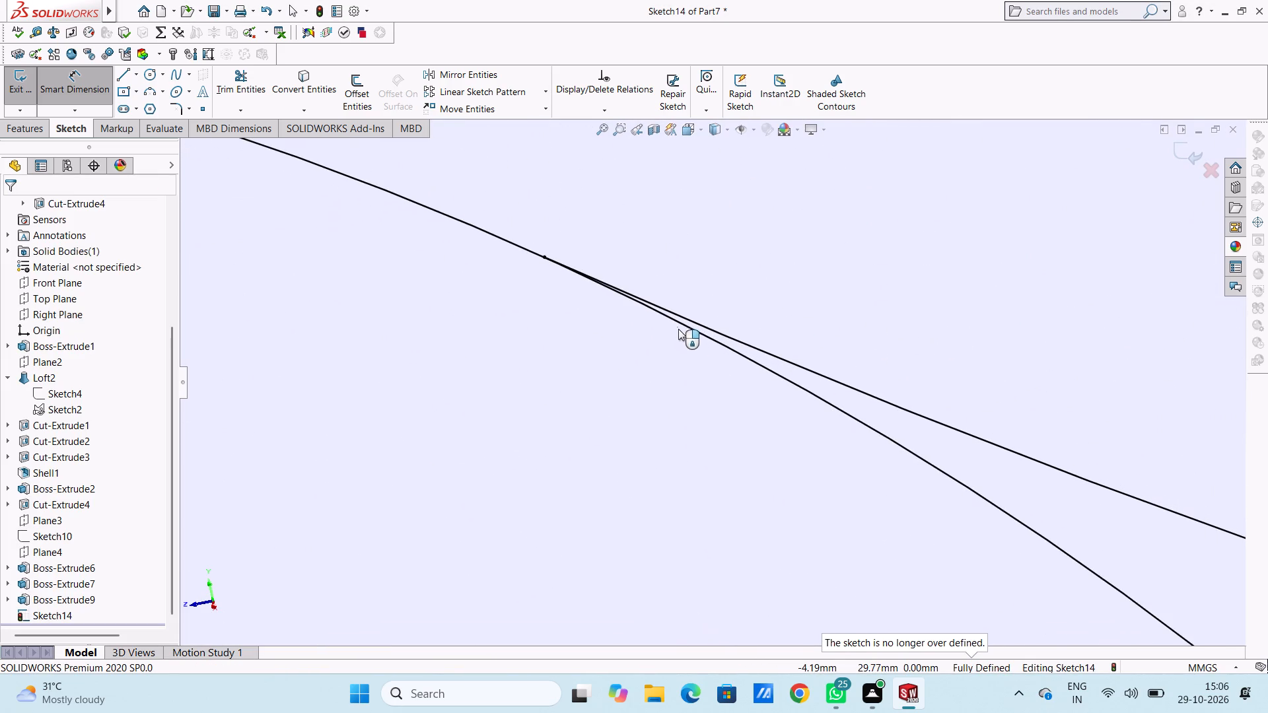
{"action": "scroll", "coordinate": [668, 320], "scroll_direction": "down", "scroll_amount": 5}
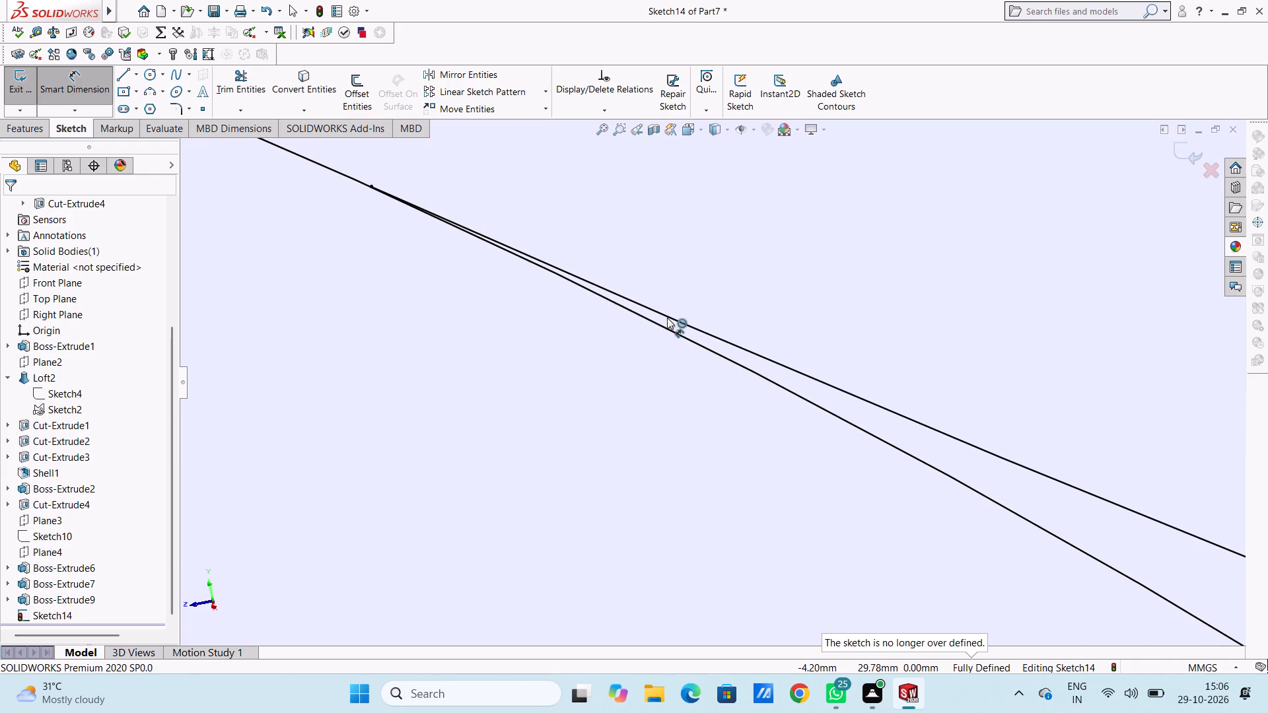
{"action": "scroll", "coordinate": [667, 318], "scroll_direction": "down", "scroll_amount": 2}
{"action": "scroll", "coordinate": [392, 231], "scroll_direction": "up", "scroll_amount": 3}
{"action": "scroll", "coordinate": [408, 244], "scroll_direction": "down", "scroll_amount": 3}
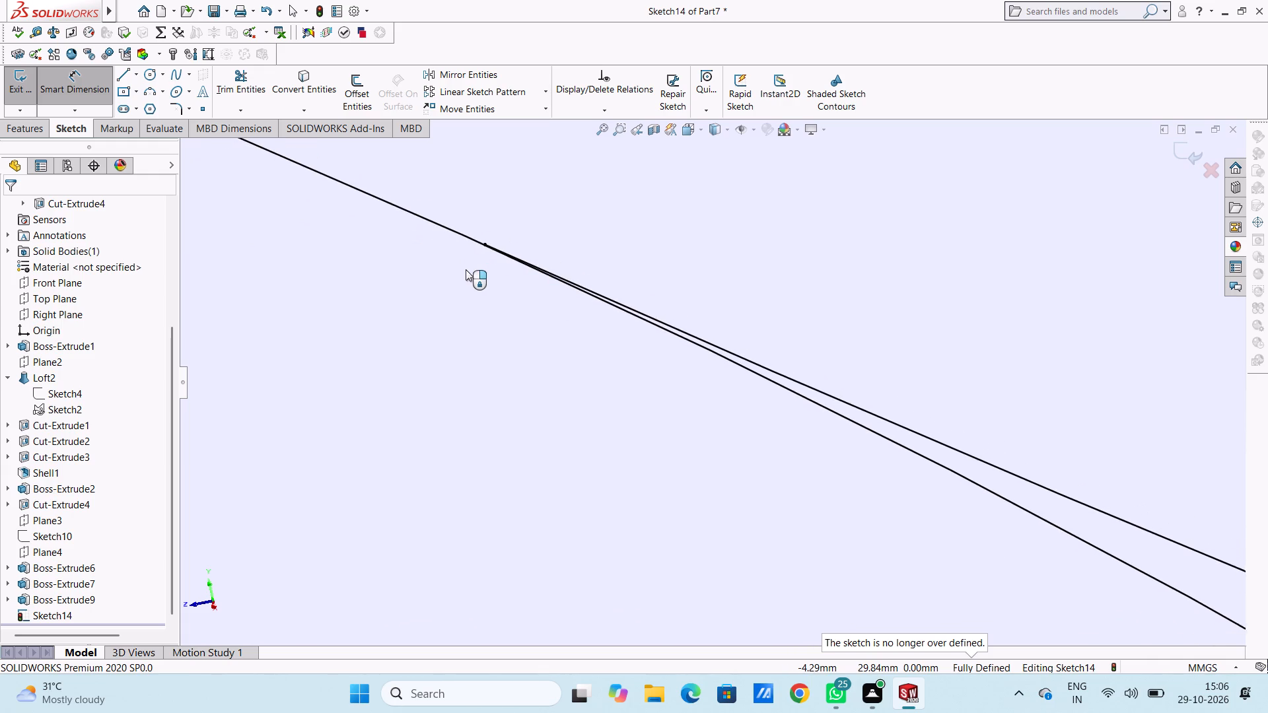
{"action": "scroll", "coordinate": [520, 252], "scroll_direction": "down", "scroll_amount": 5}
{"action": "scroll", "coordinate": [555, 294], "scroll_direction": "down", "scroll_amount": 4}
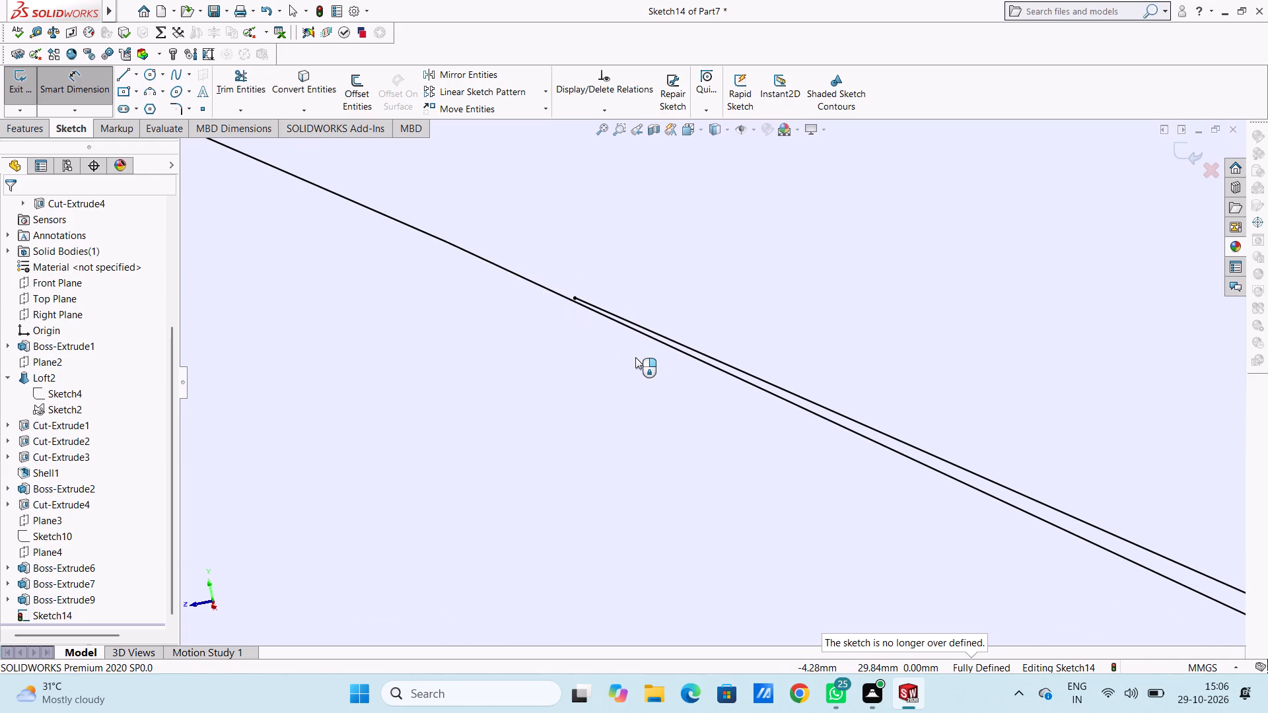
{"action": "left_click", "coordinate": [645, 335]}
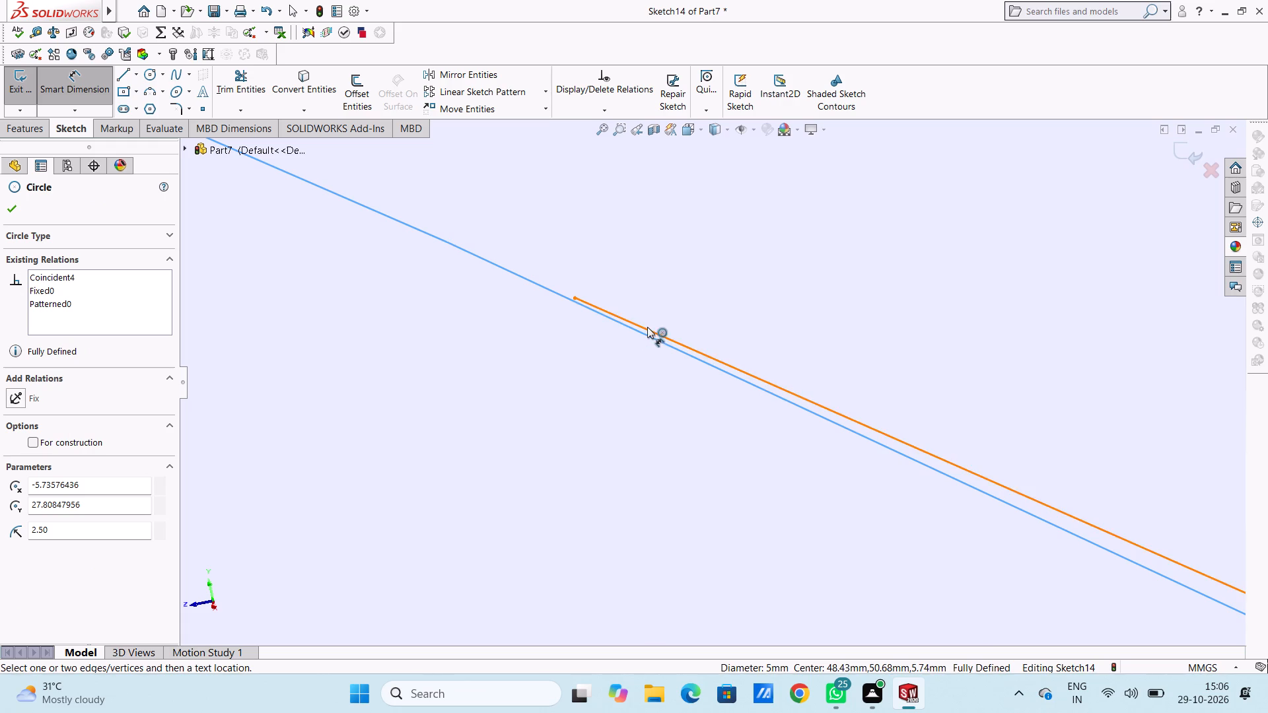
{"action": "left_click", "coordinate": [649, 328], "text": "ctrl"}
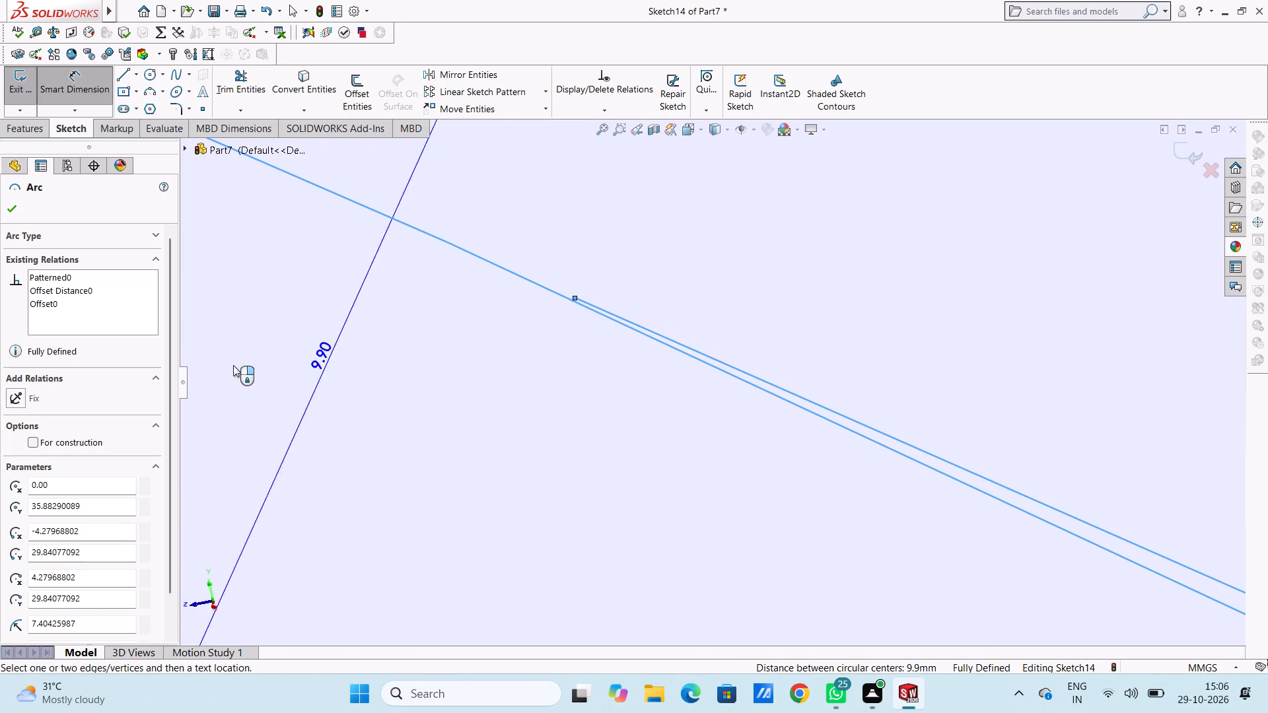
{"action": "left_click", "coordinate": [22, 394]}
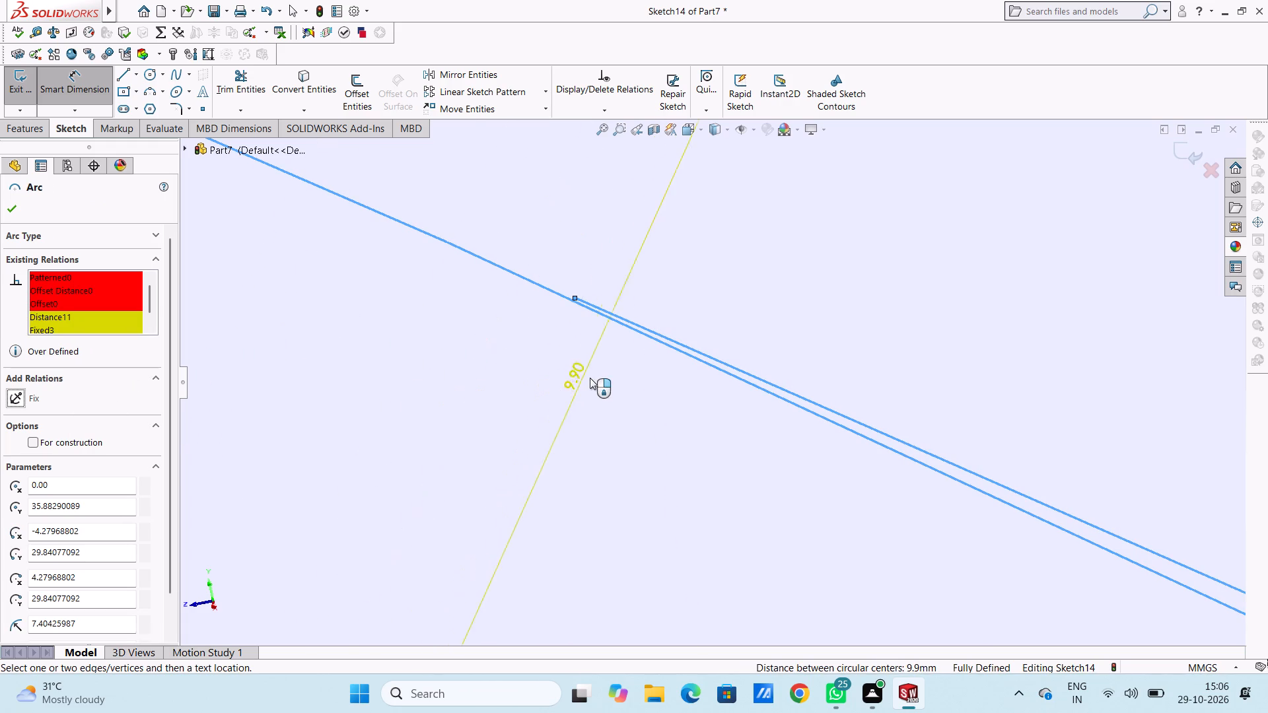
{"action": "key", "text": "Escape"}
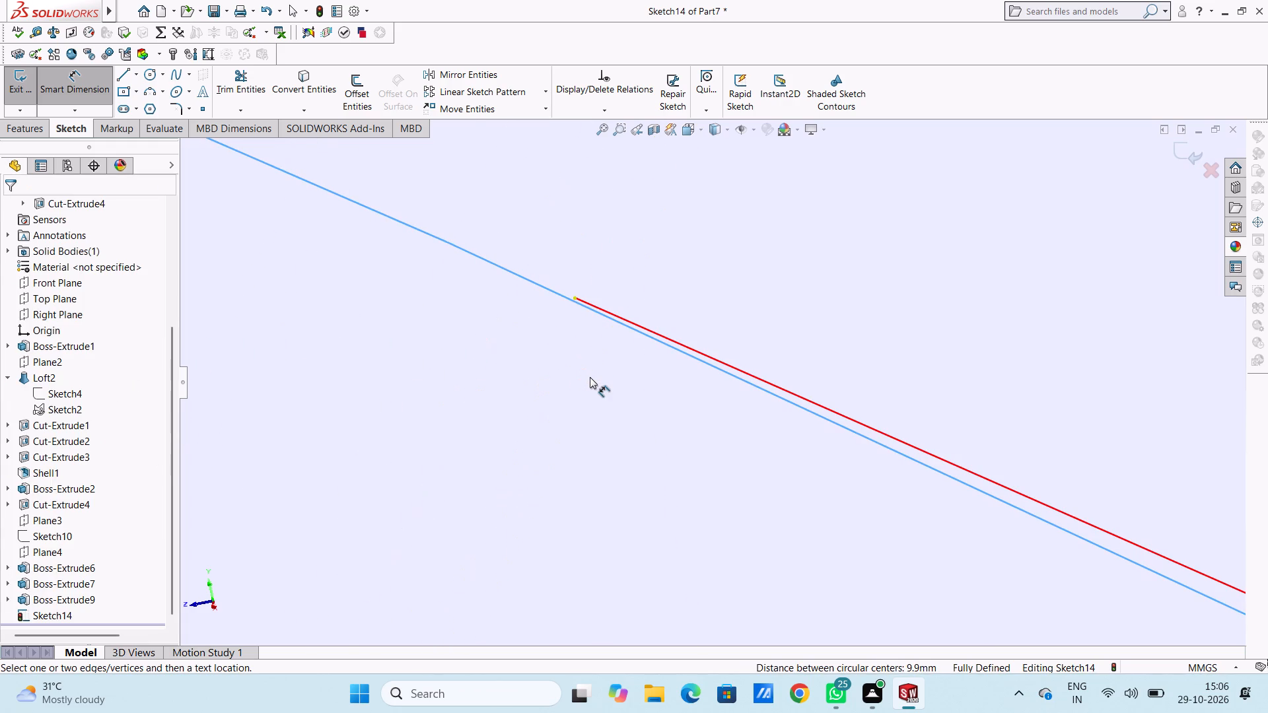
Undo the added Fix relation and the circular pattern, leaving only the original lower slot sketch.
{"action": "key", "text": "ctrl+z"}
{"action": "key", "text": "ctrl+z"}
{"action": "key", "text": "ctrl+z"}
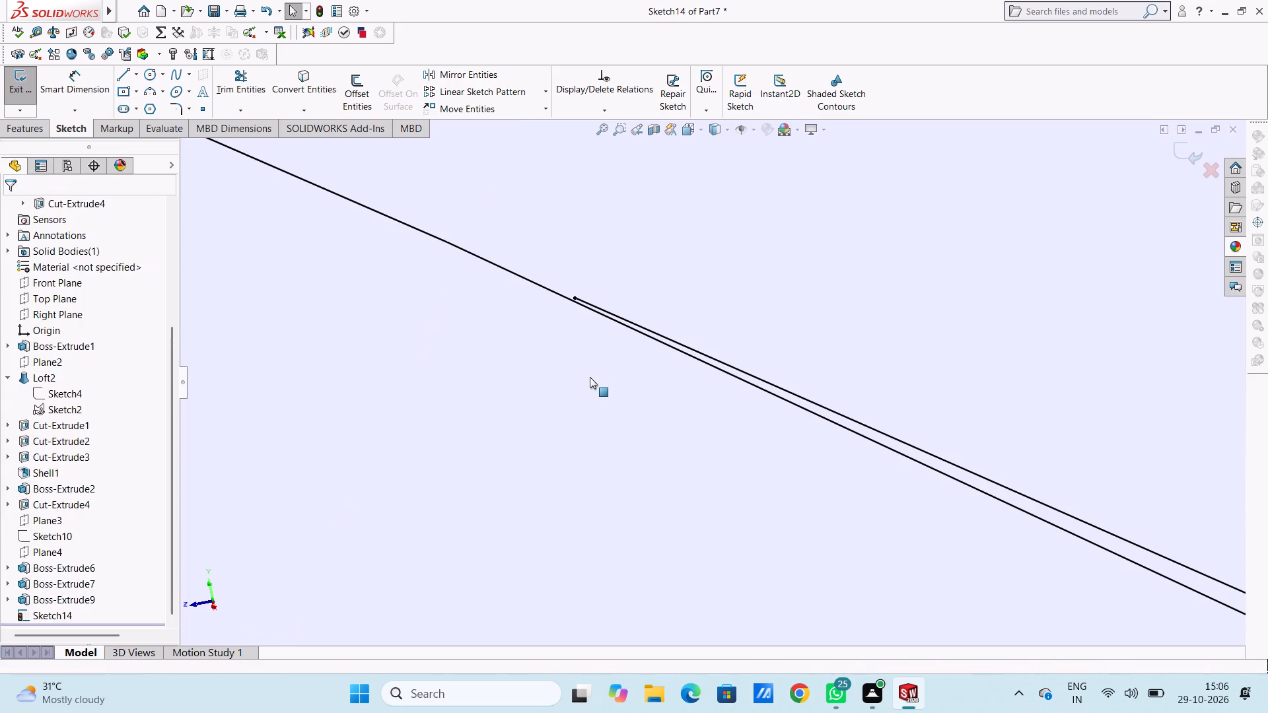
{"action": "scroll", "coordinate": [590, 377], "scroll_direction": "up", "scroll_amount": 5}
{"action": "scroll", "coordinate": [590, 377], "scroll_direction": "up", "scroll_amount": 20}
{"action": "scroll", "coordinate": [590, 377], "scroll_direction": "up", "scroll_amount": 10}
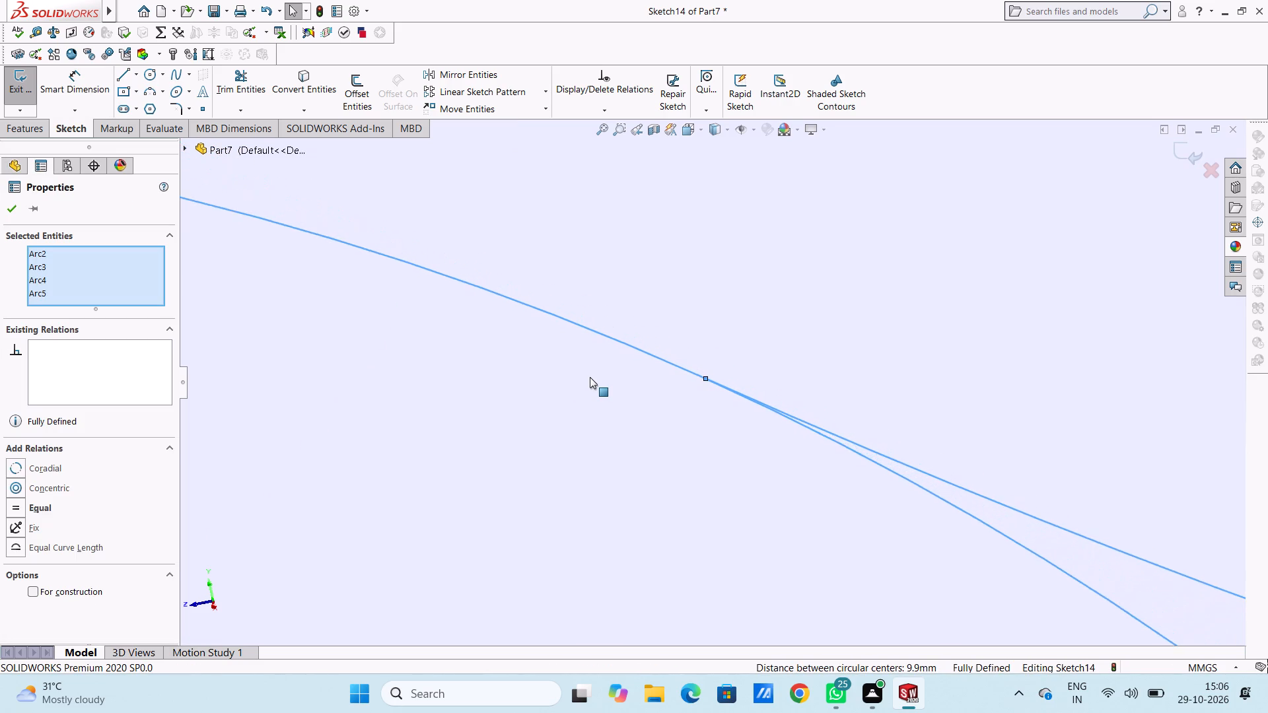
{"action": "scroll", "coordinate": [590, 377], "scroll_direction": "up", "scroll_amount": 10}
{"action": "scroll", "coordinate": [590, 377], "scroll_direction": "up", "scroll_amount": 20}
{"action": "scroll", "coordinate": [590, 377], "scroll_direction": "up", "scroll_amount": 12}
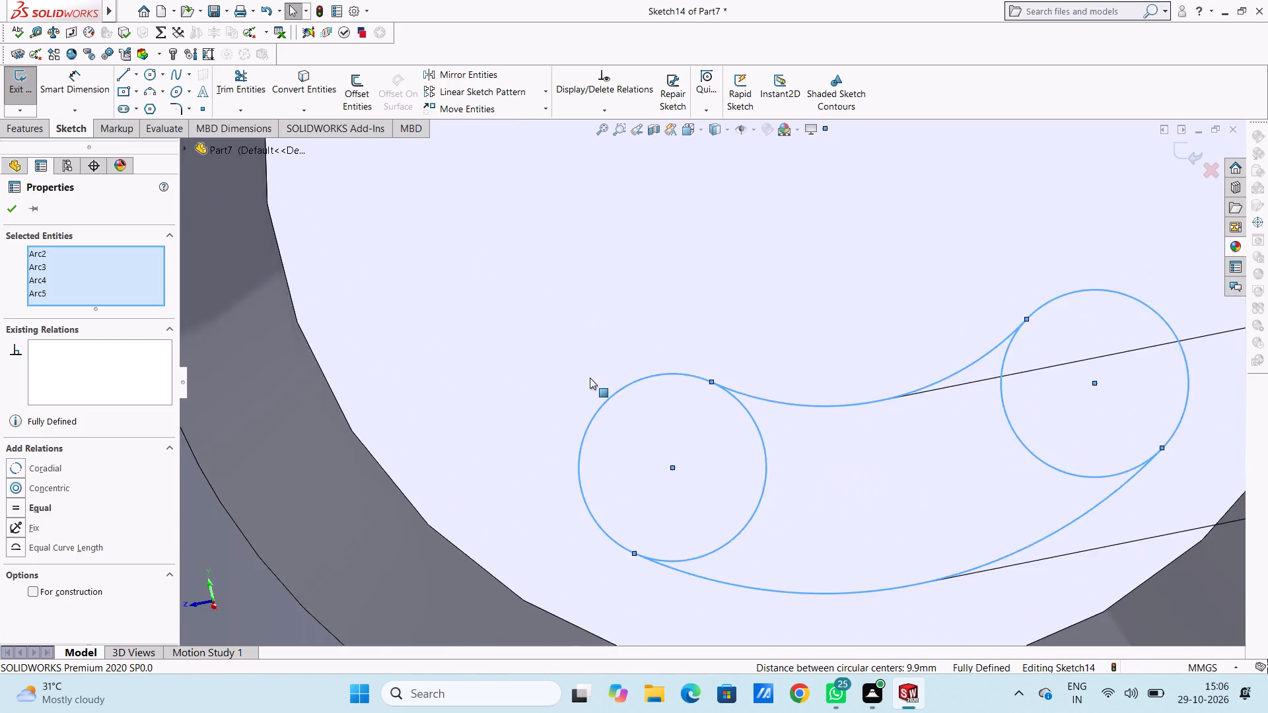
{"action": "scroll", "coordinate": [590, 378], "scroll_direction": "up", "scroll_amount": 9}
{"action": "left_click", "coordinate": [306, 295]}
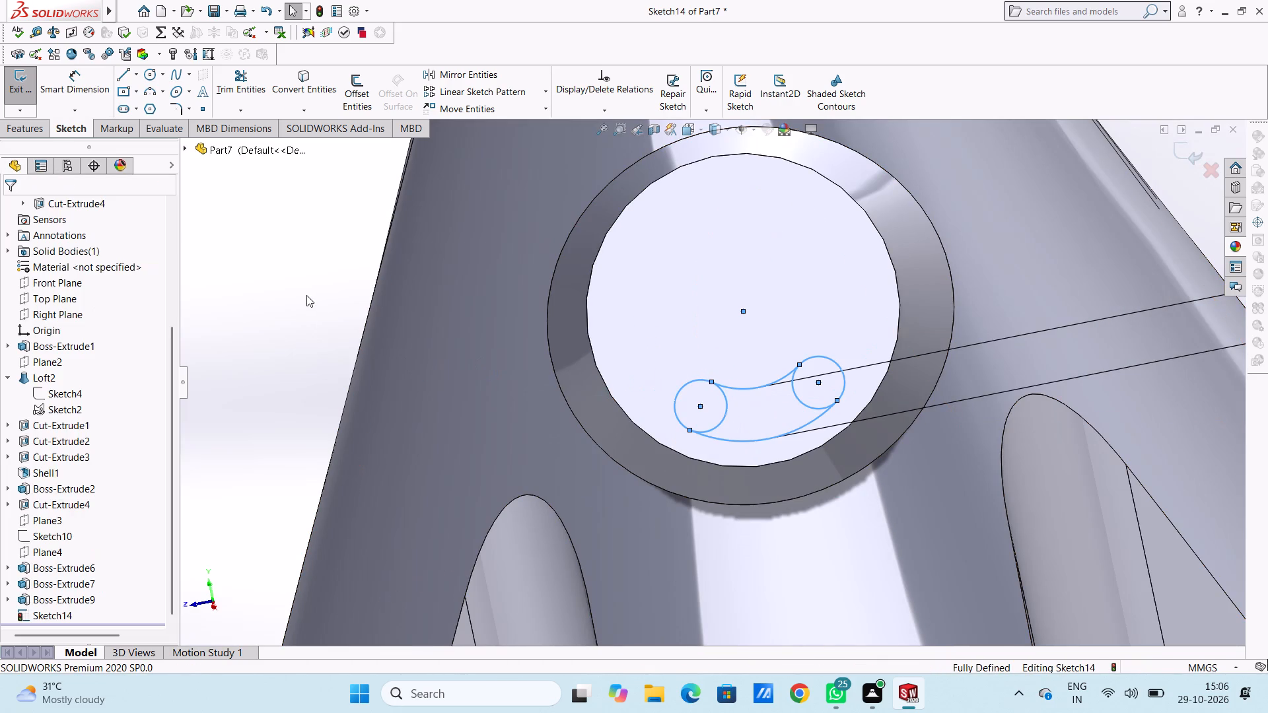
Delete both end circles of the slot sketch, keeping its inner and outer arcs.
{"action": "scroll", "coordinate": [316, 295], "scroll_direction": "up", "scroll_amount": 5}
{"action": "middle_click_drag", "start_coordinate": [391, 353], "coordinate": [400, 333]}
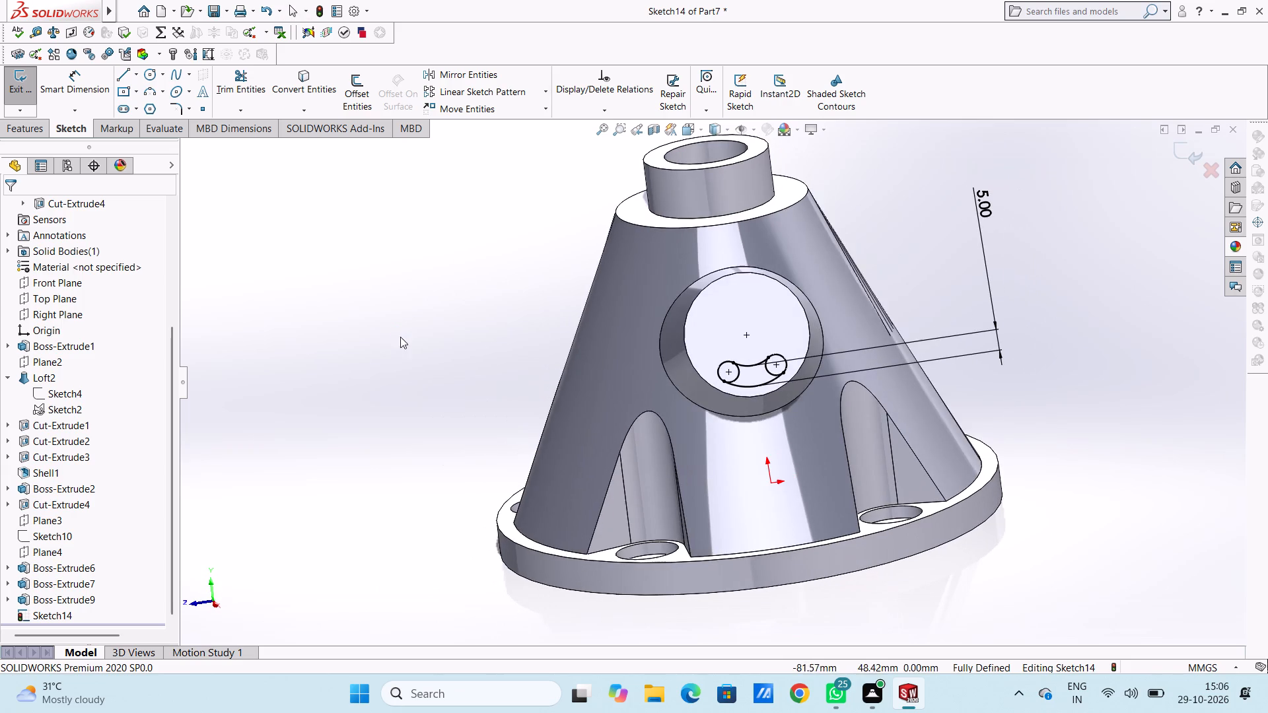
{"action": "scroll", "coordinate": [779, 360], "scroll_direction": "down", "scroll_amount": 6}
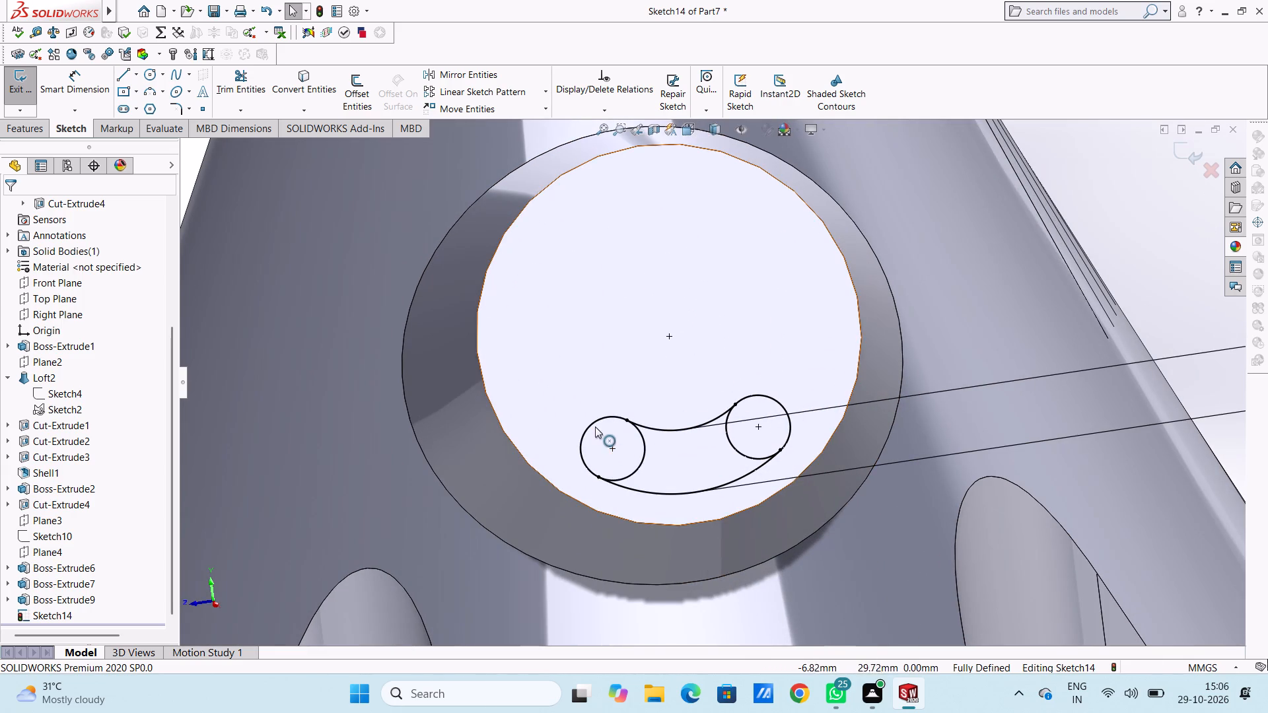
{"action": "left_click", "coordinate": [594, 424]}
{"action": "right_click", "coordinate": [1128, 200]}
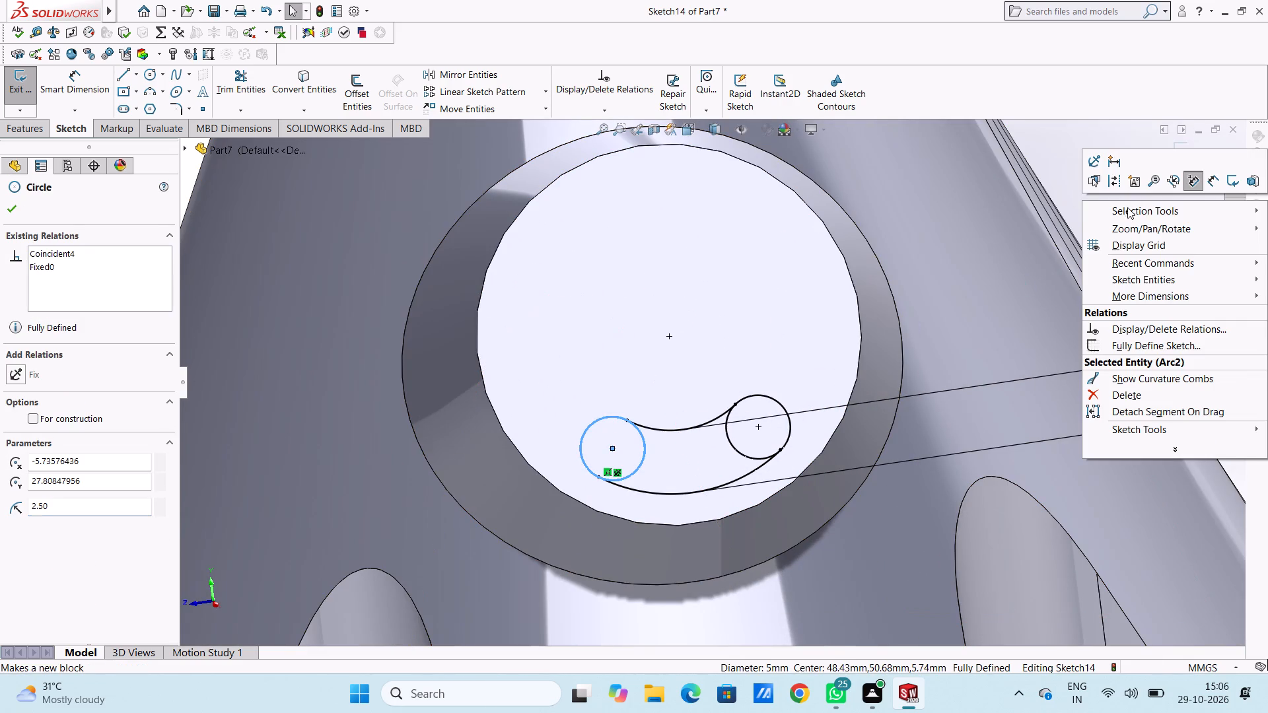
{"action": "left_click", "coordinate": [1121, 391]}
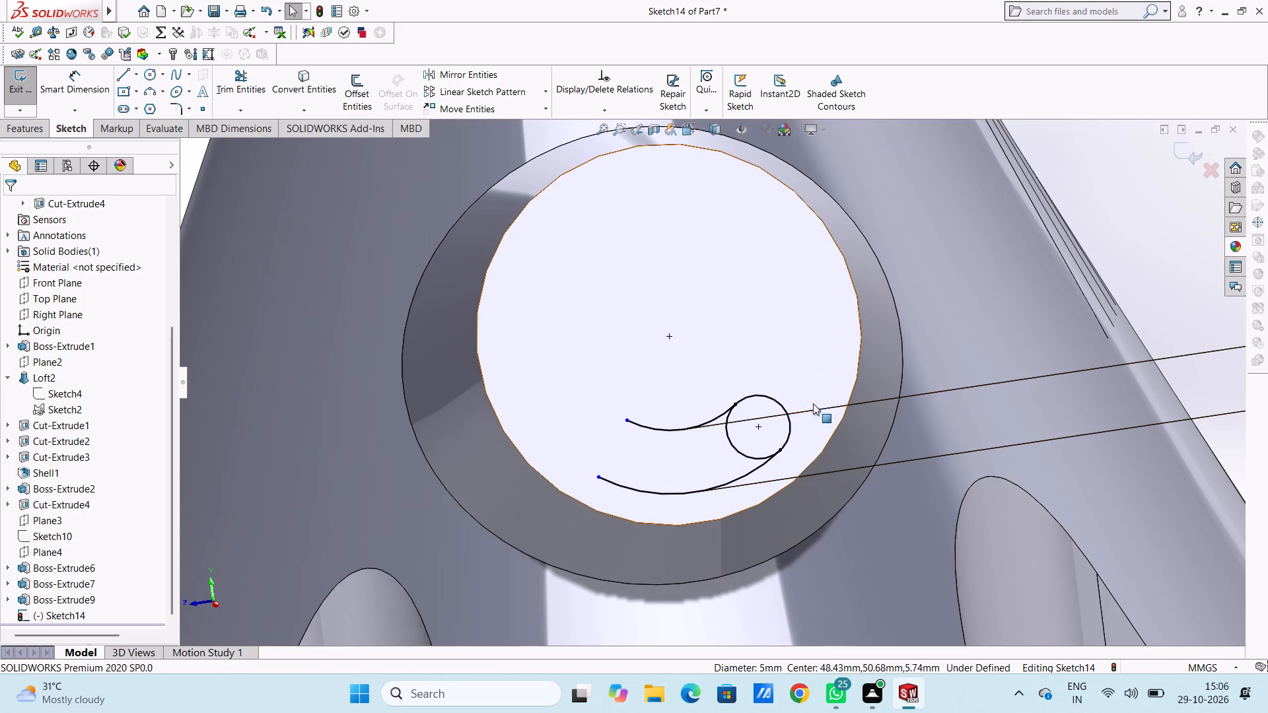
{"action": "left_click", "coordinate": [779, 405]}
{"action": "right_click", "coordinate": [1115, 232]}
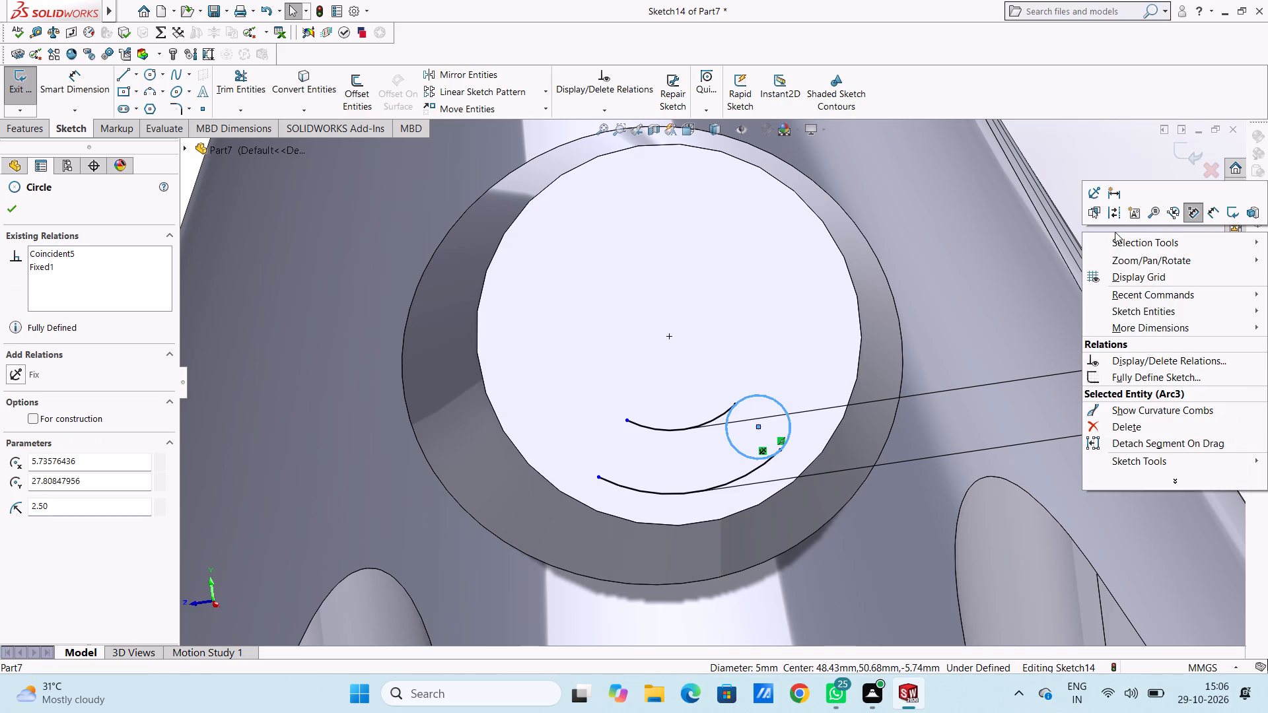
{"action": "left_click", "coordinate": [1128, 426]}
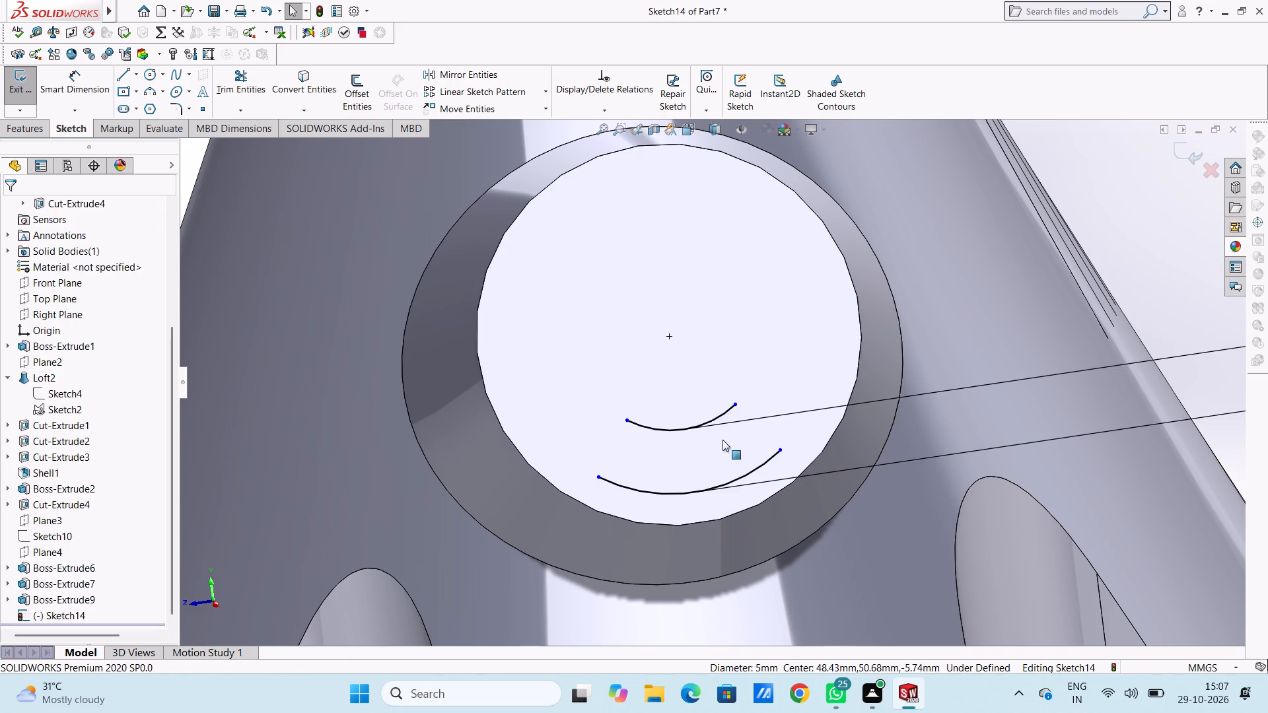
Close both ends of the slot with outward-bulging three-point arcs of 2.50 mm radius joining the inner and outer arc endpoints.
{"action": "left_click", "coordinate": [148, 90]}
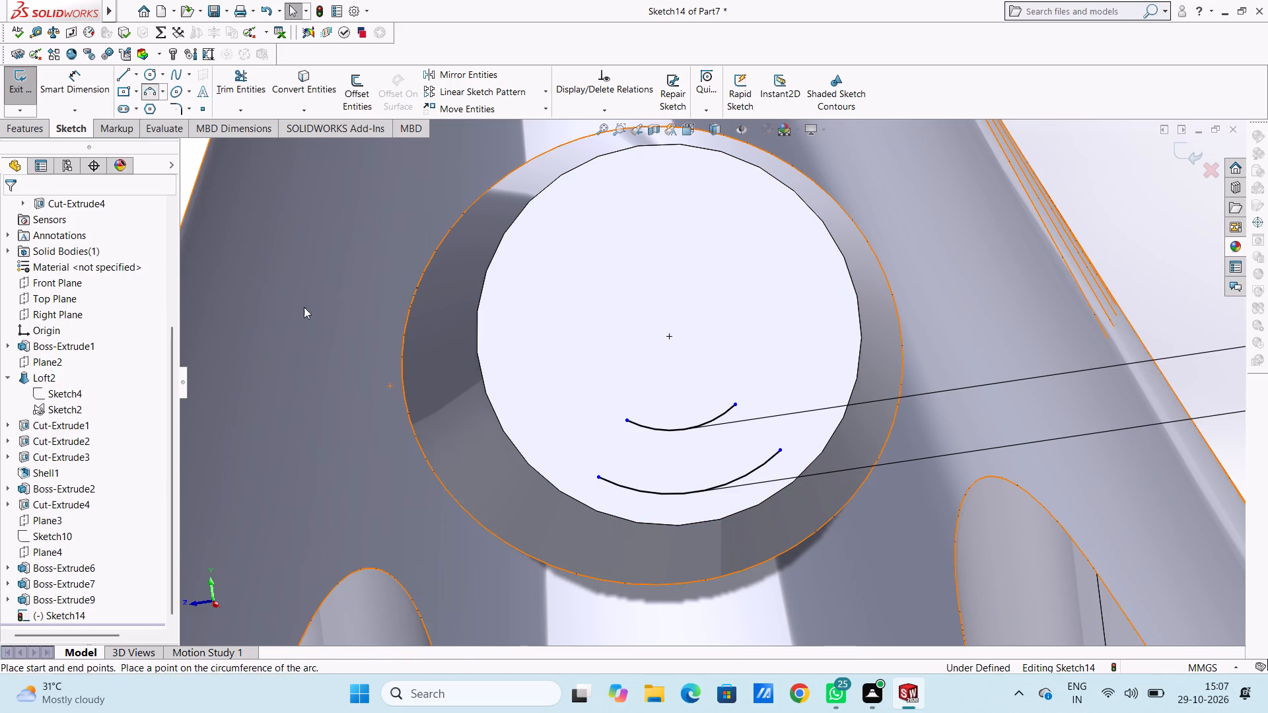
{"action": "scroll", "coordinate": [619, 511], "scroll_direction": "down", "scroll_amount": 4}
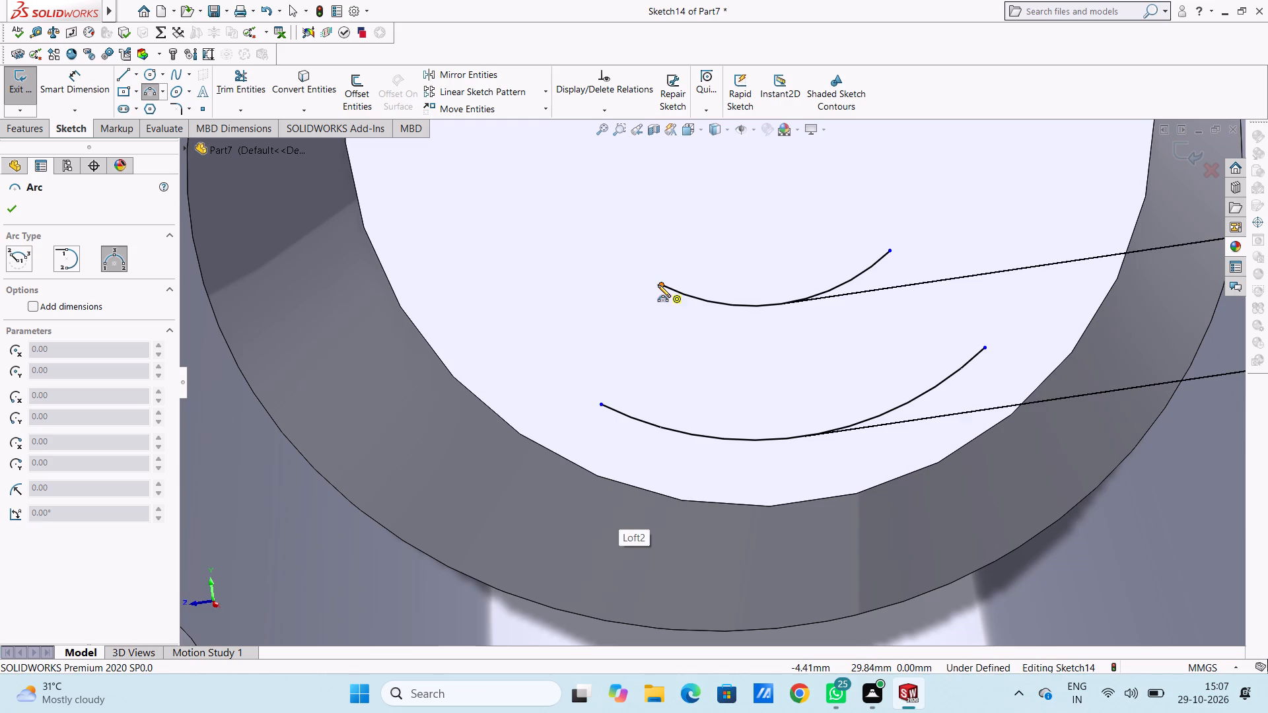
{"action": "left_click", "coordinate": [658, 285]}
{"action": "left_click", "coordinate": [602, 407]}
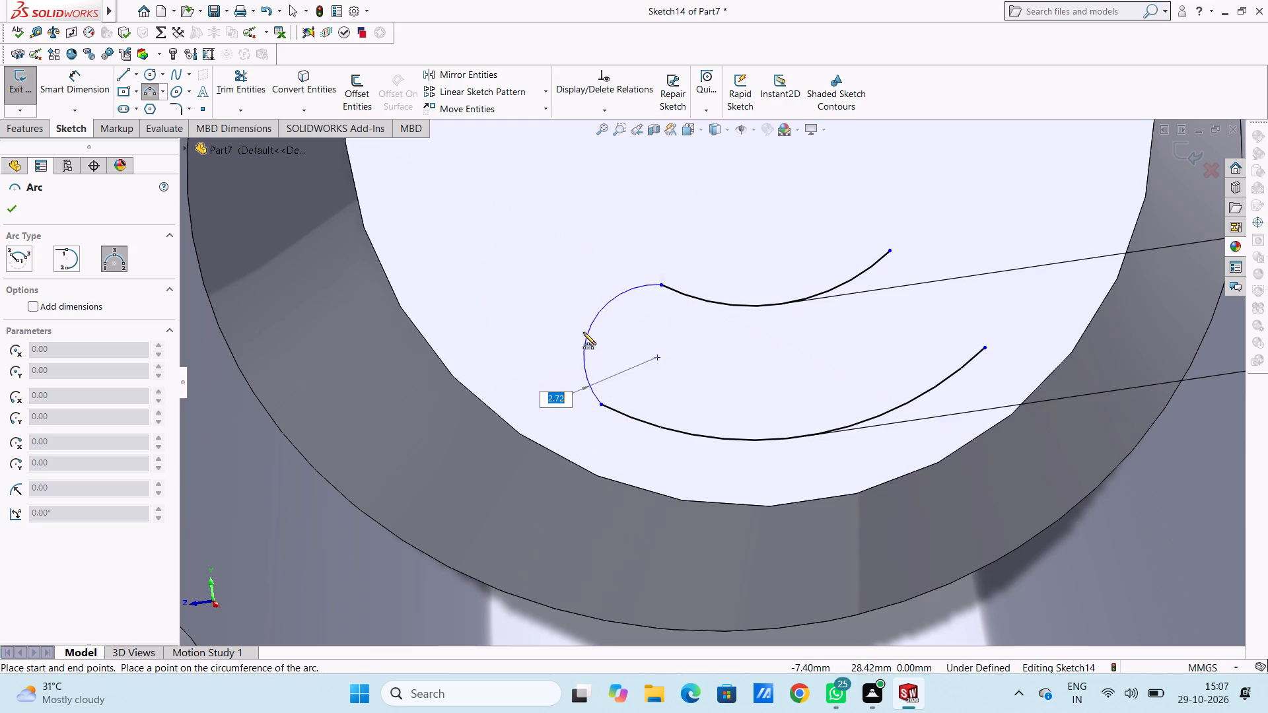
{"action": "left_click", "coordinate": [573, 309]}
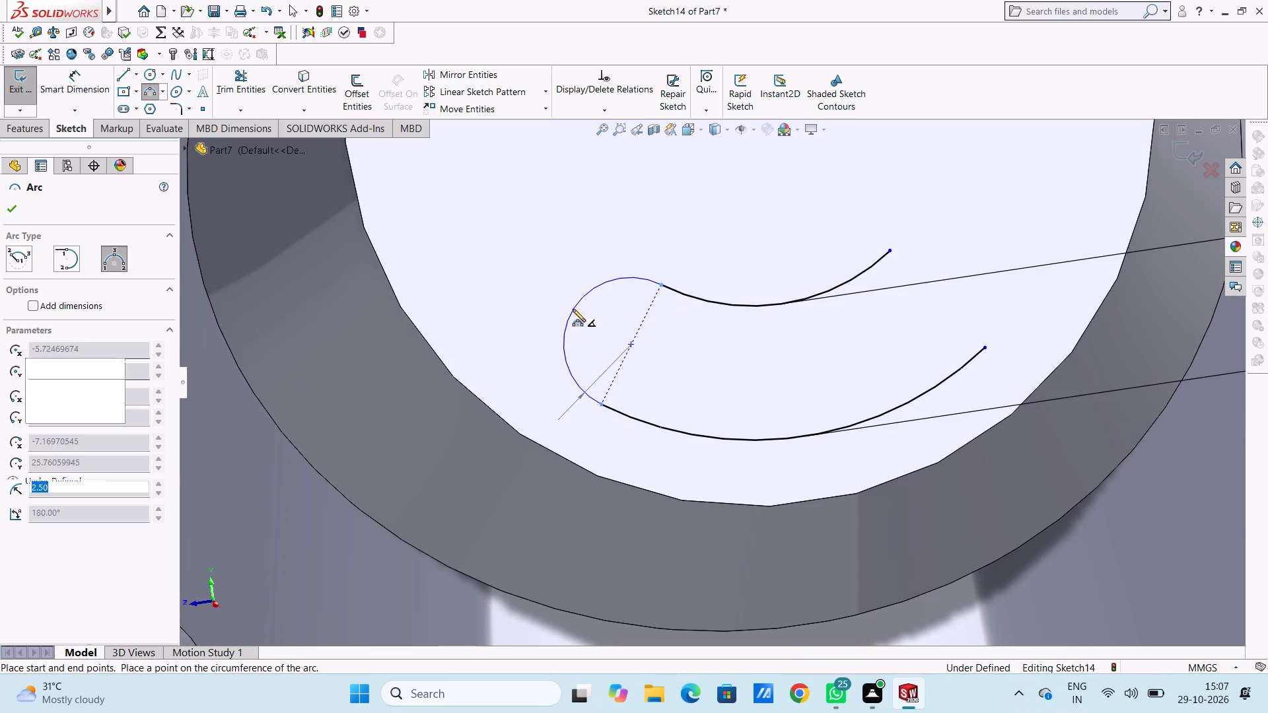
{"action": "left_click", "coordinate": [892, 248]}
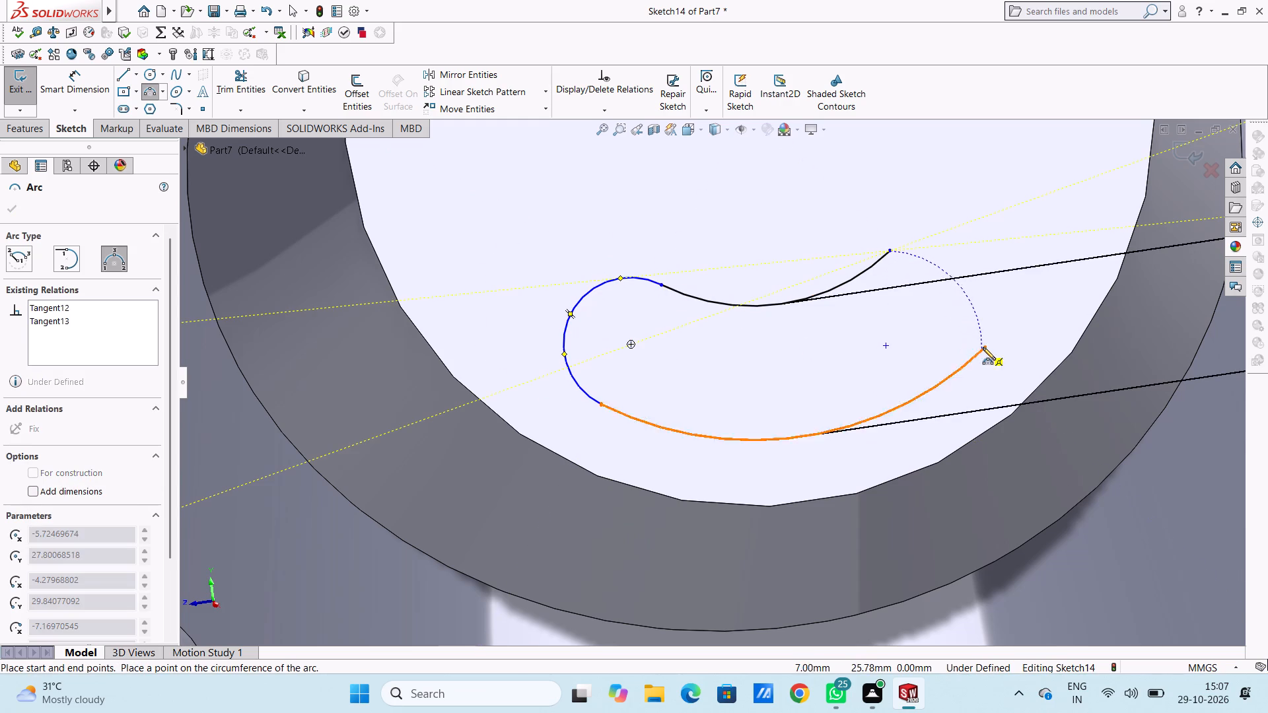
{"action": "left_click", "coordinate": [983, 347]}
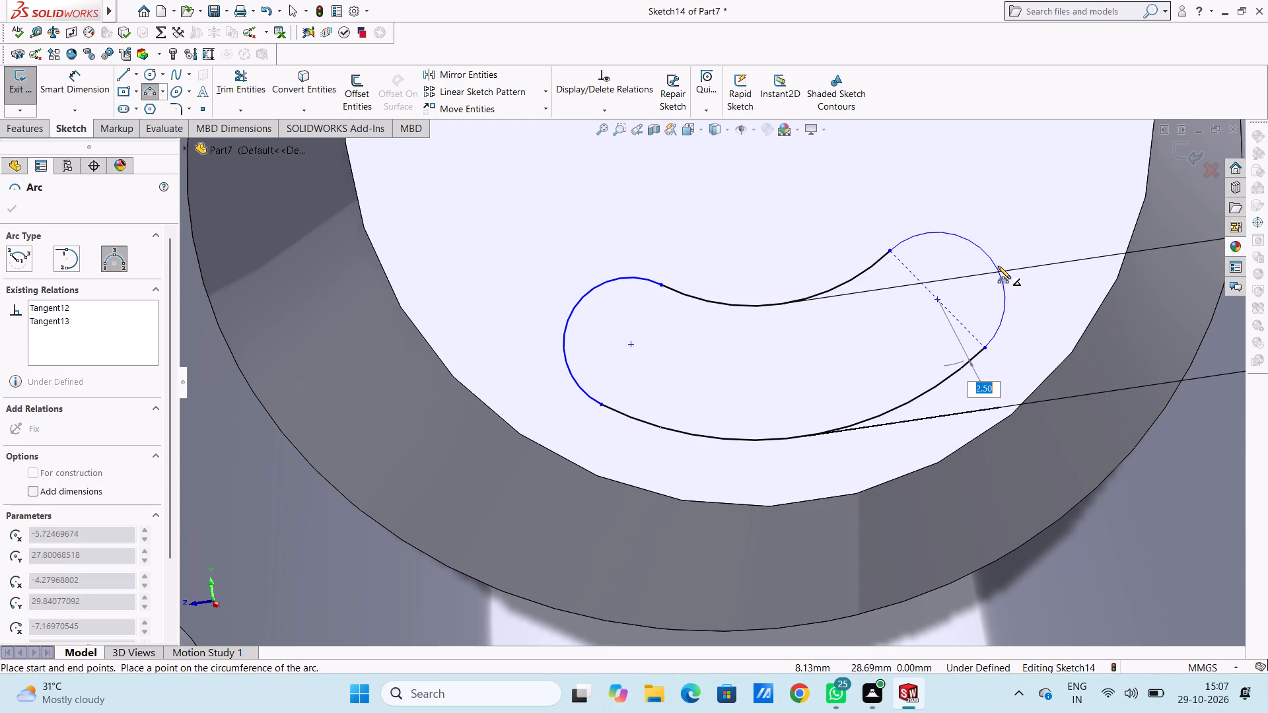
{"action": "left_click", "coordinate": [998, 266]}
{"action": "scroll", "coordinate": [976, 271], "scroll_direction": "up", "scroll_amount": 5}
{"action": "scroll", "coordinate": [892, 337], "scroll_direction": "up", "scroll_amount": 5}
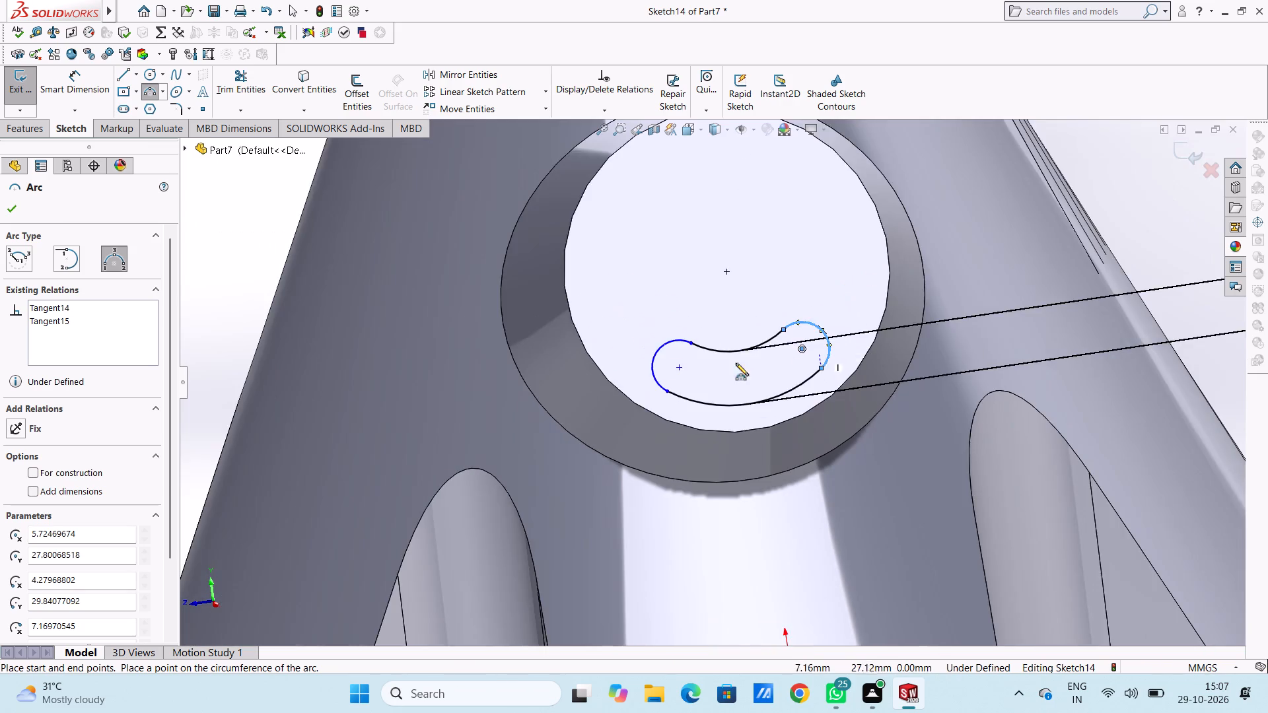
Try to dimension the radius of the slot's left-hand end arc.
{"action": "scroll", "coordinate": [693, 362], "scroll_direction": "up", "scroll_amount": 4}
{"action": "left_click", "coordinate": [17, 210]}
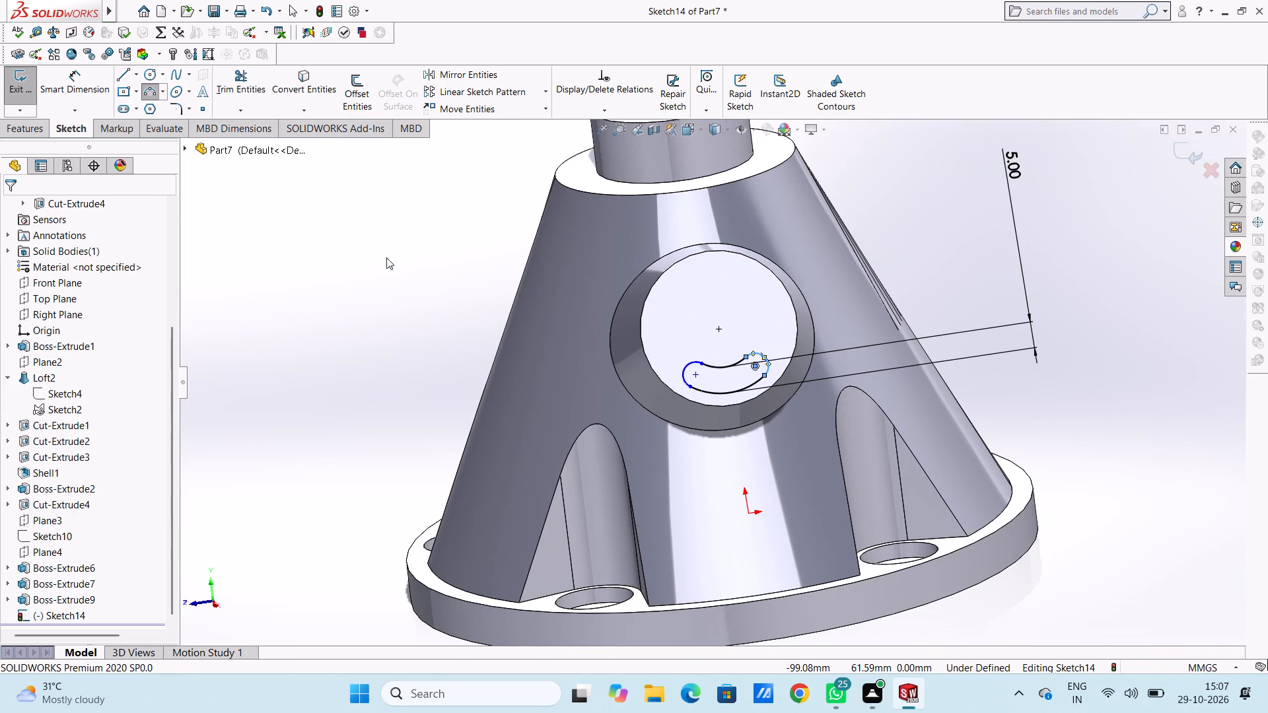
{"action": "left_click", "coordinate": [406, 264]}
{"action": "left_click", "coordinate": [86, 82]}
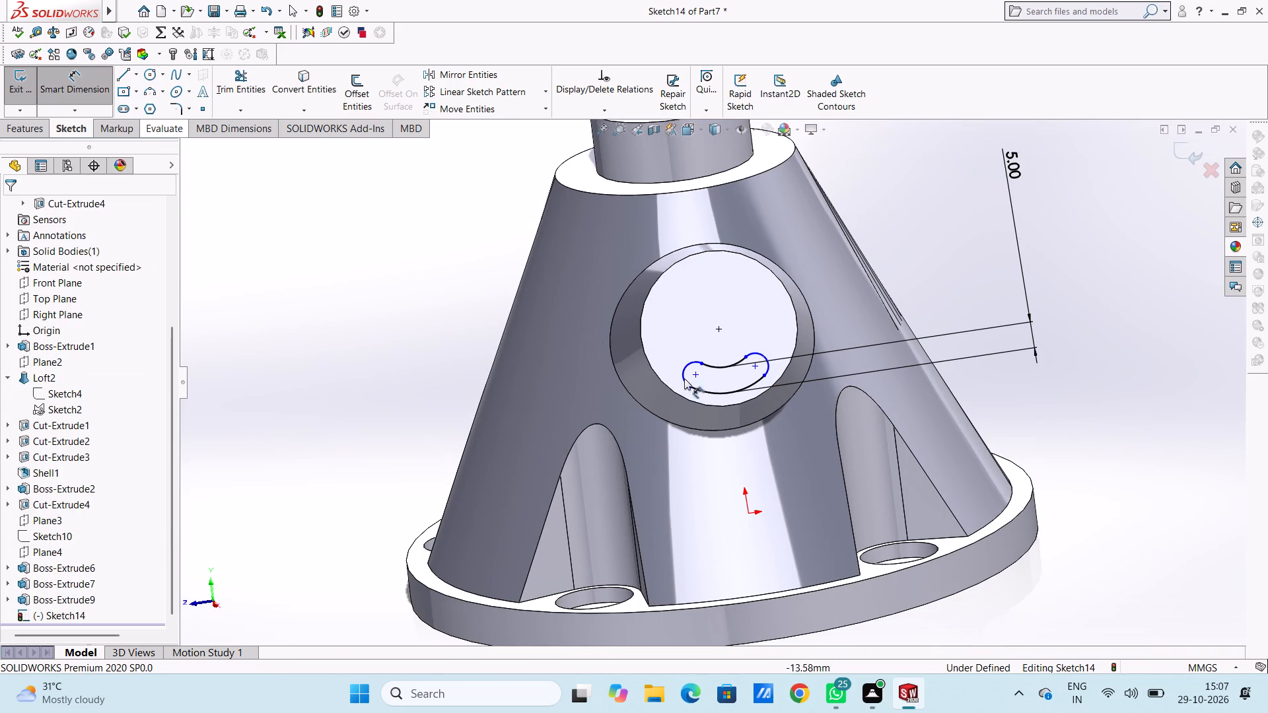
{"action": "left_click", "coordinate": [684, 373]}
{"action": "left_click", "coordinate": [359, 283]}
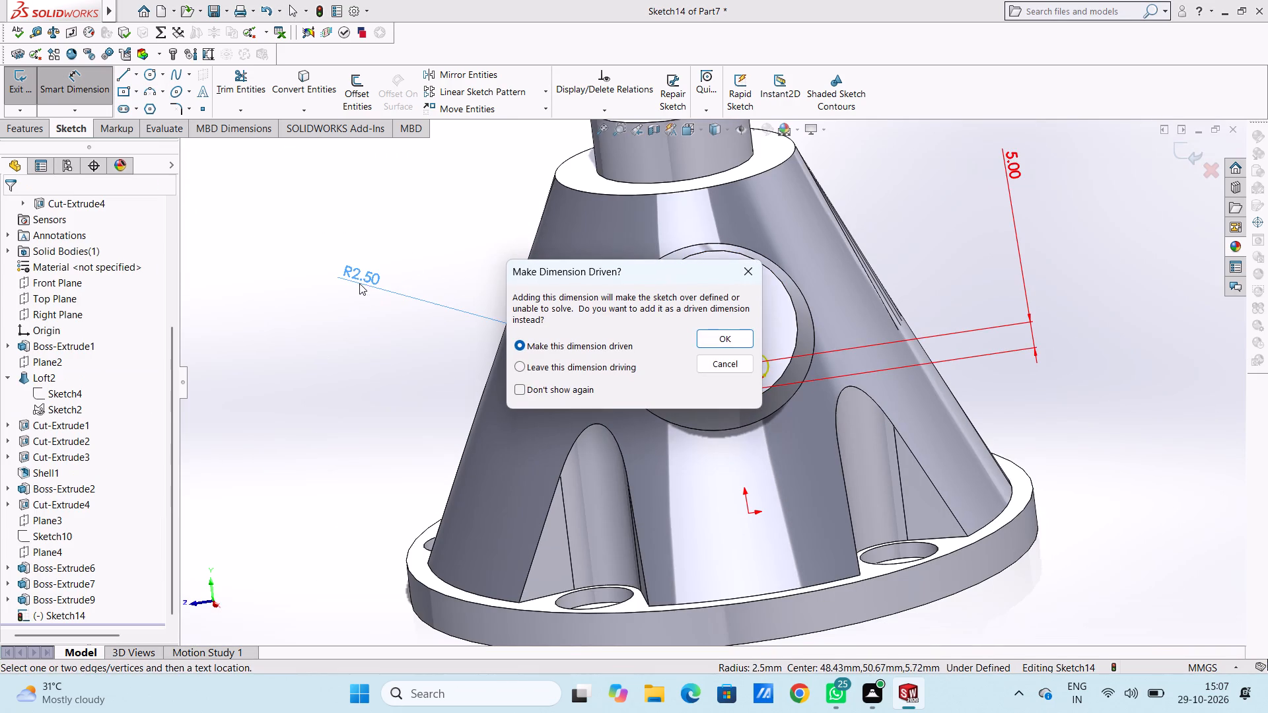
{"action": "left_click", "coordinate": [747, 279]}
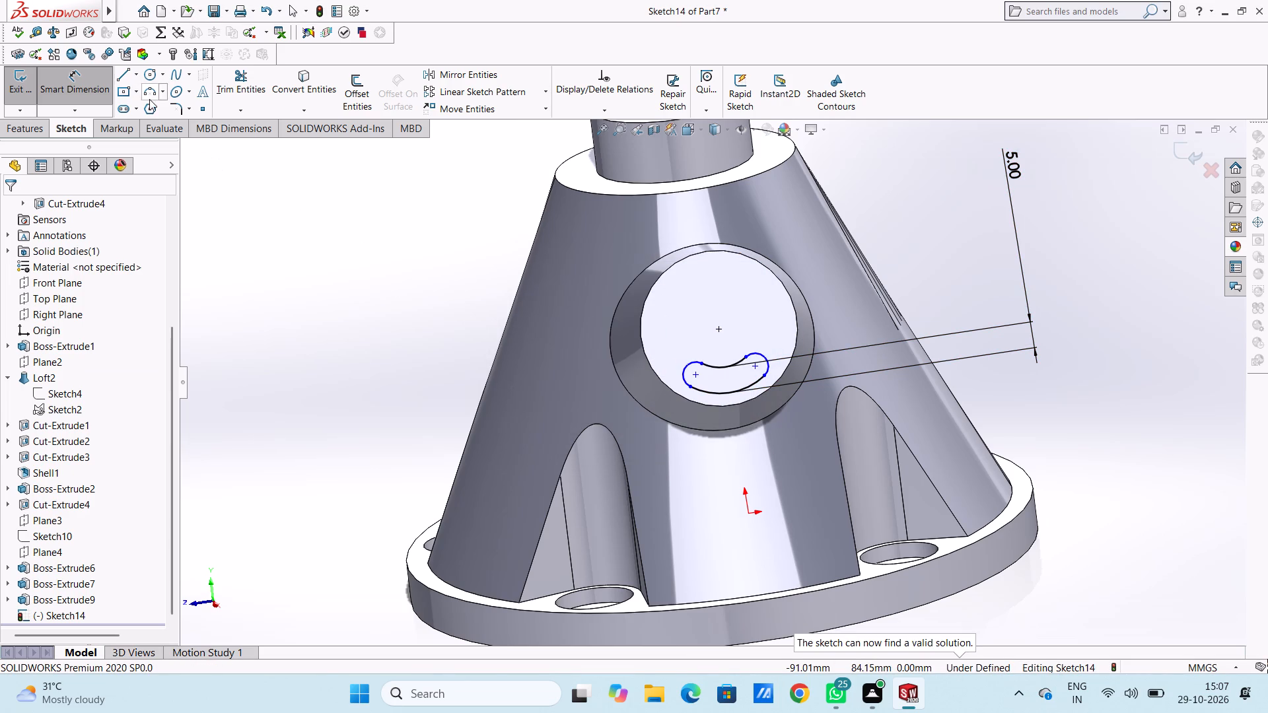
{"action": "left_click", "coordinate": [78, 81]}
Apply a Fix relation to the slot's inner arc.
{"action": "scroll", "coordinate": [699, 376], "scroll_direction": "down", "scroll_amount": 6}
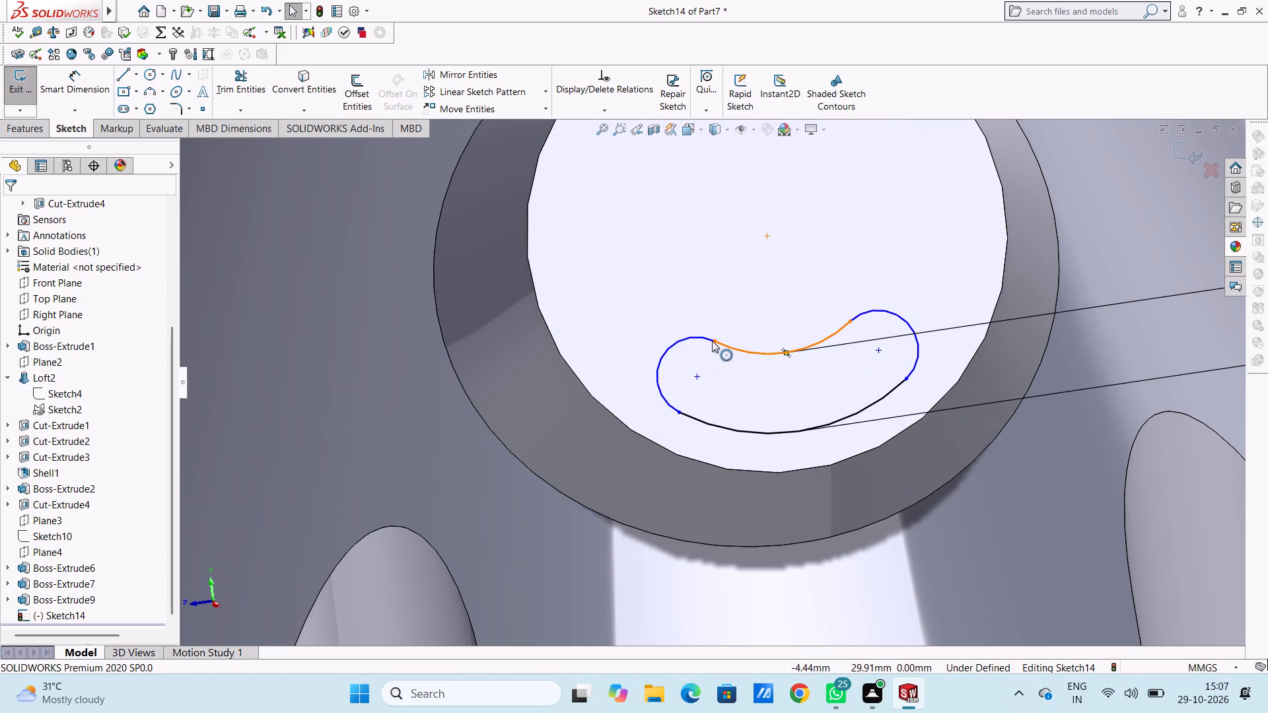
{"action": "left_click", "coordinate": [716, 343]}
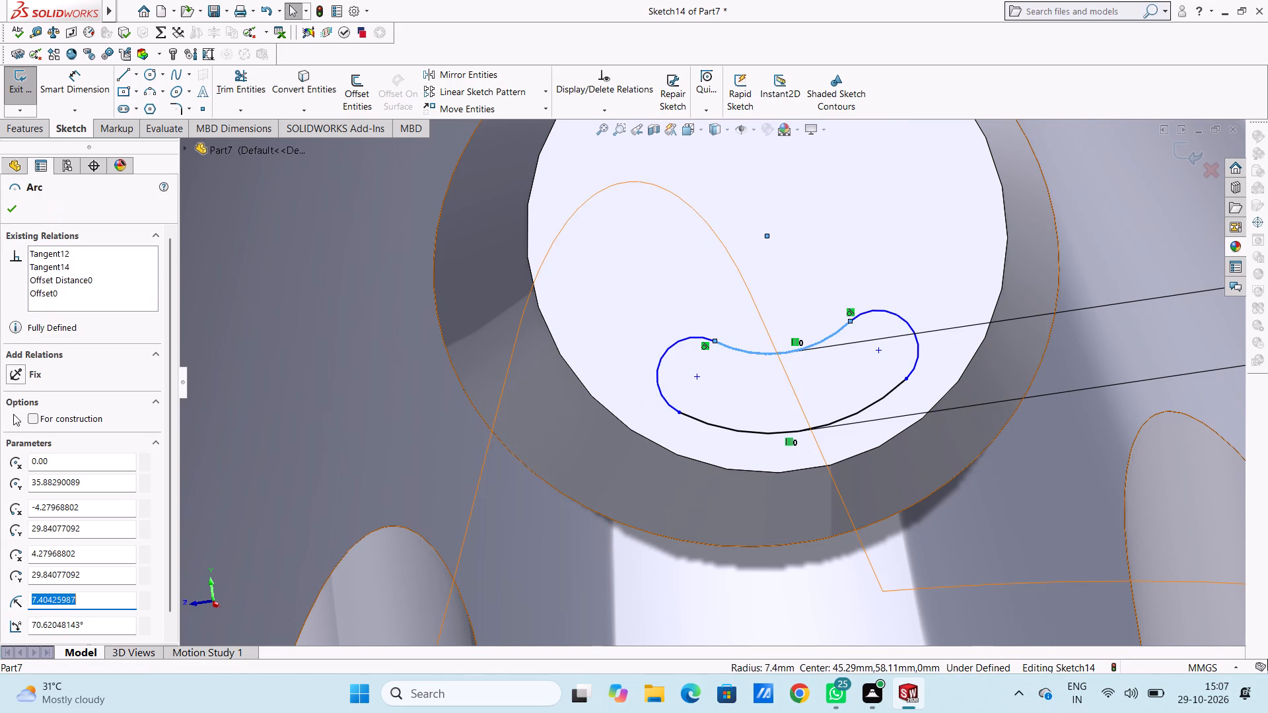
{"action": "left_click", "coordinate": [22, 380]}
{"action": "scroll", "coordinate": [288, 363], "scroll_direction": "up", "scroll_amount": 5}
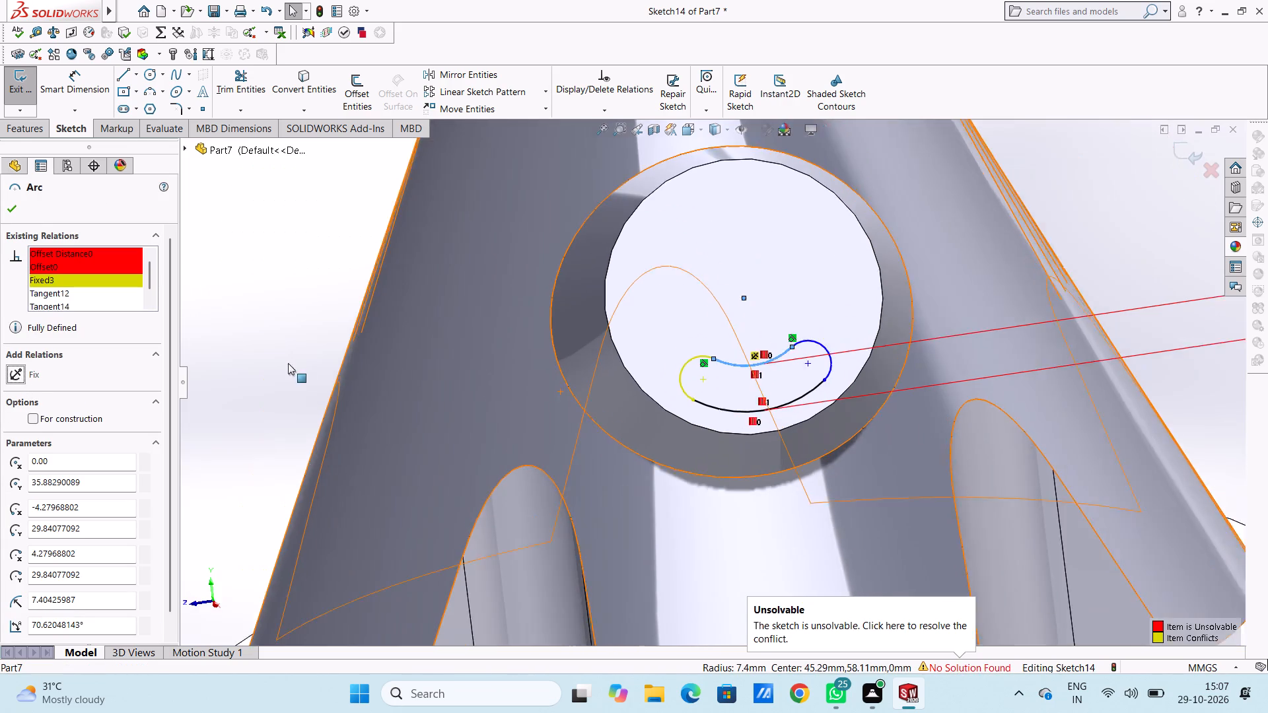
{"action": "left_click", "coordinate": [320, 322]}
Delete the 5.00 mm offset dimension between the slot's inner and outer arcs.
{"action": "scroll", "coordinate": [330, 326], "scroll_direction": "up", "scroll_amount": 4}
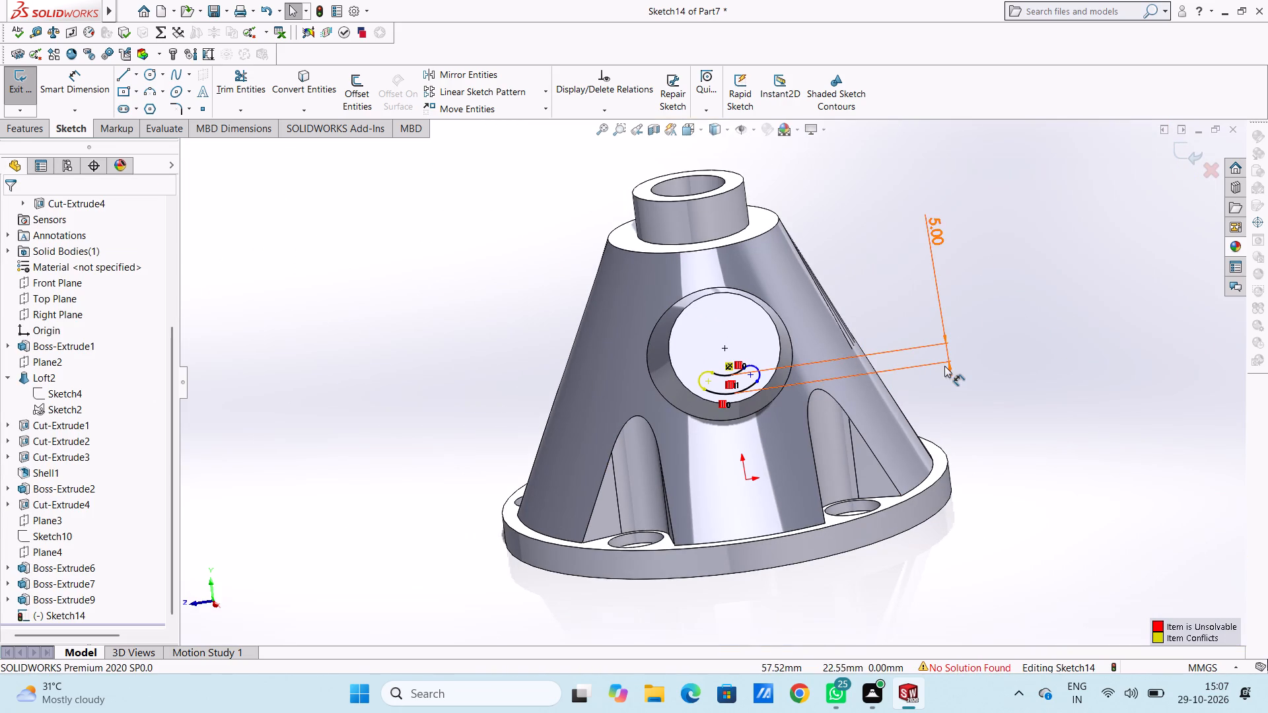
{"action": "left_click", "coordinate": [943, 356]}
{"action": "right_click", "coordinate": [1004, 278]}
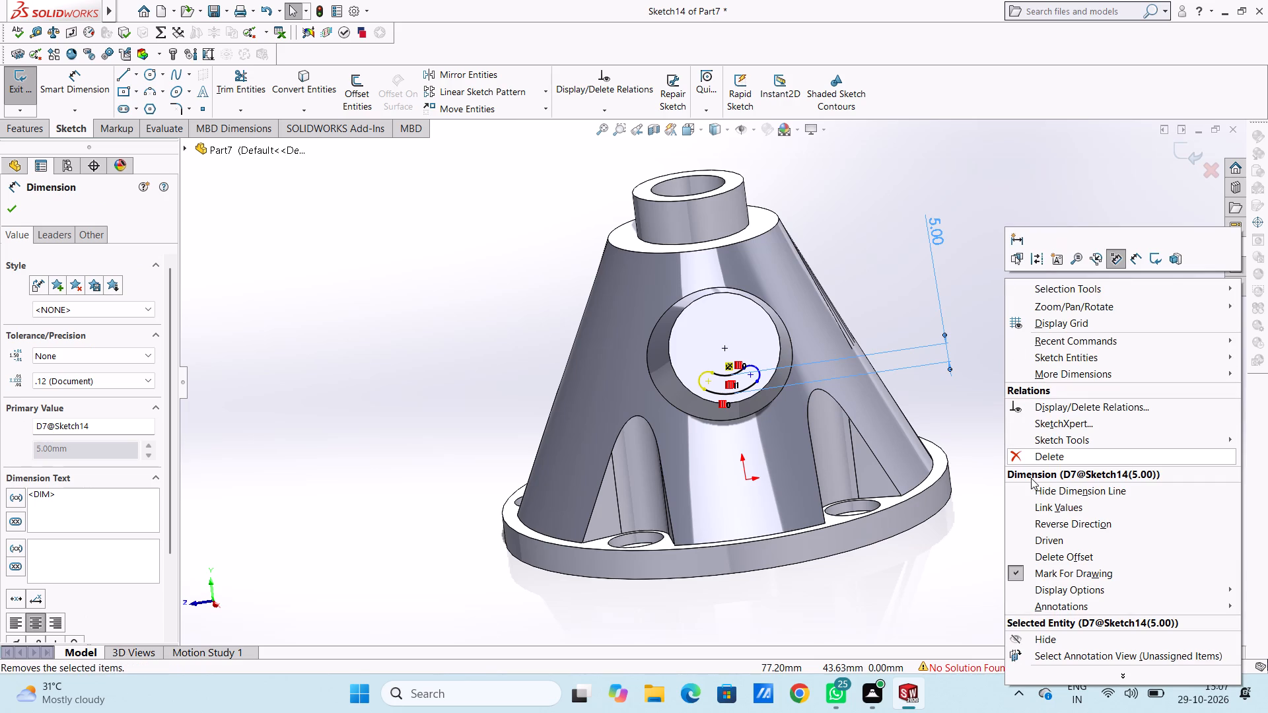
{"action": "left_click", "coordinate": [1021, 458]}
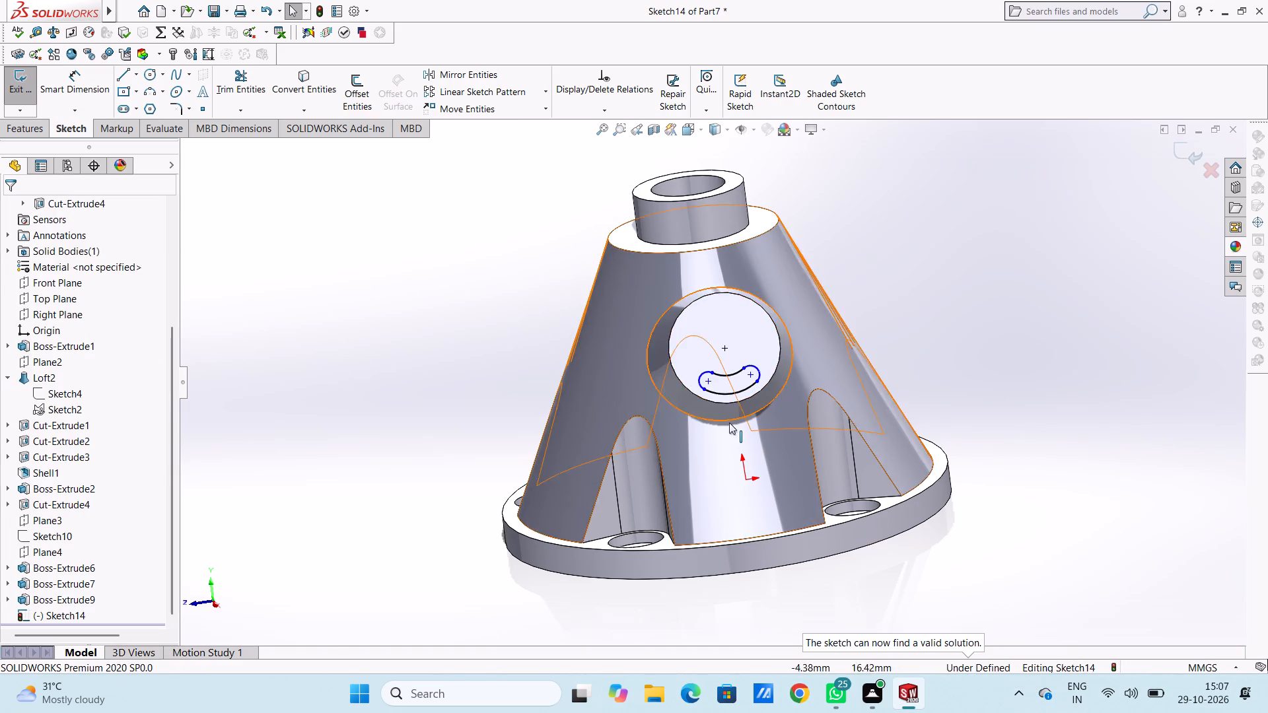
Apply a Fix relation to the point where the slot's outer arc meets its left-hand end arc.
{"action": "scroll", "coordinate": [734, 421], "scroll_direction": "down", "scroll_amount": 4}
{"action": "left_click", "coordinate": [682, 312]}
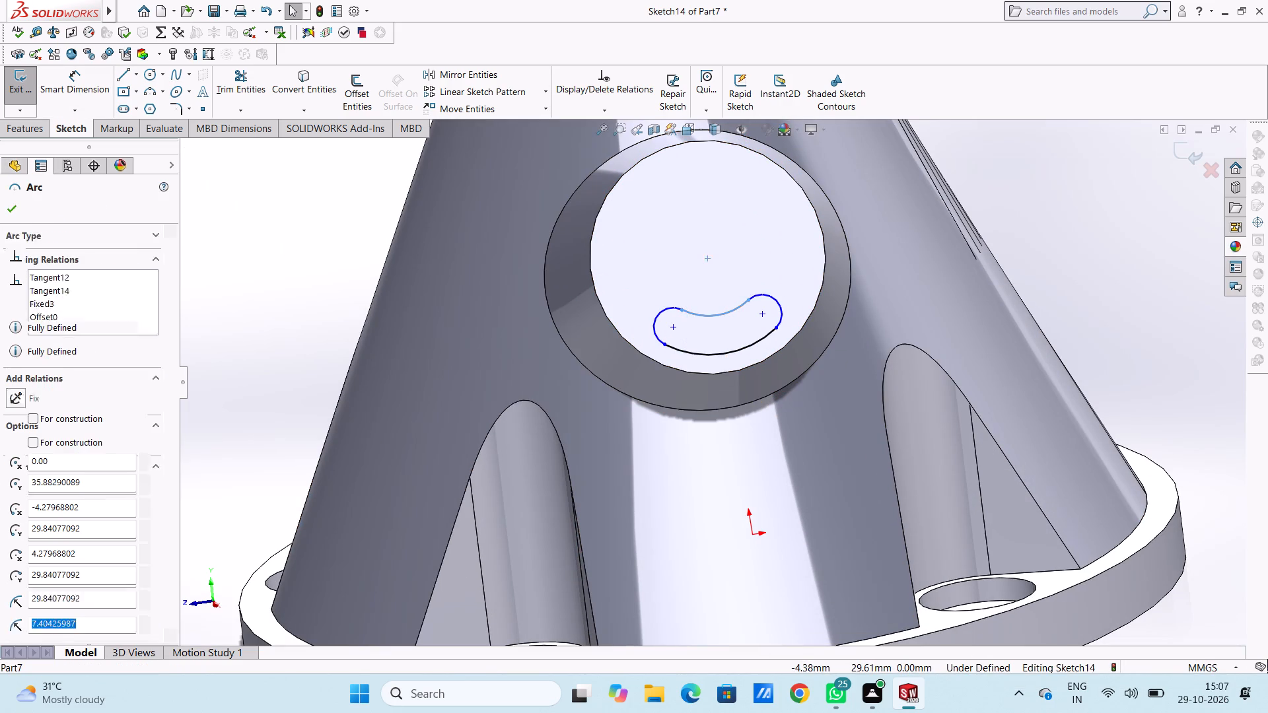
{"action": "left_click", "coordinate": [17, 370]}
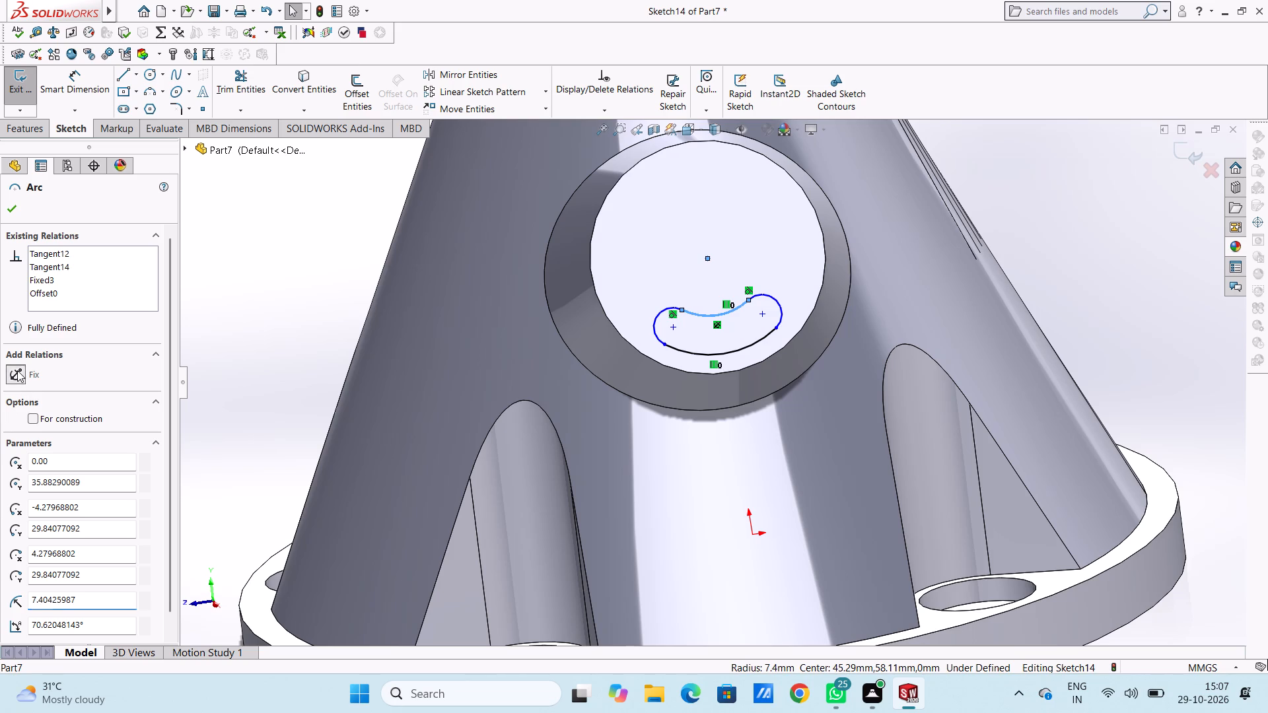
{"action": "left_click", "coordinate": [225, 322]}
{"action": "scroll", "coordinate": [773, 320], "scroll_direction": "down", "scroll_amount": 2}
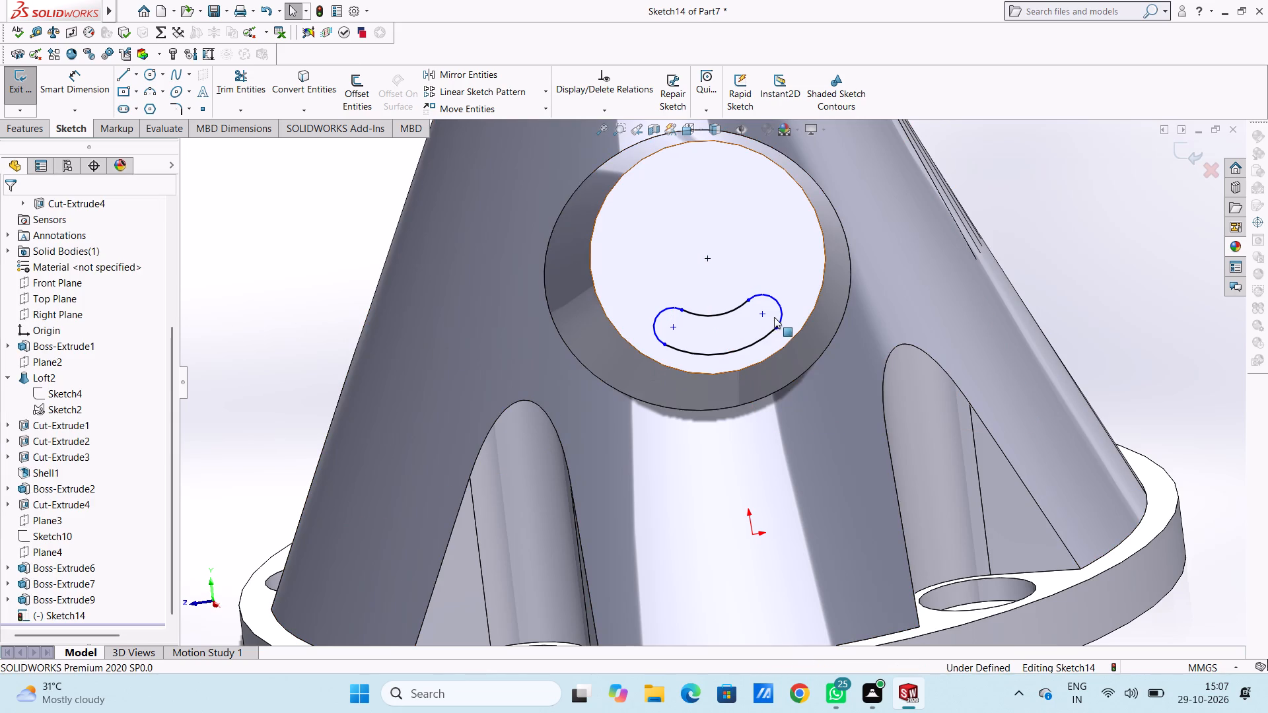
{"action": "scroll", "coordinate": [774, 317], "scroll_direction": "down", "scroll_amount": 3}
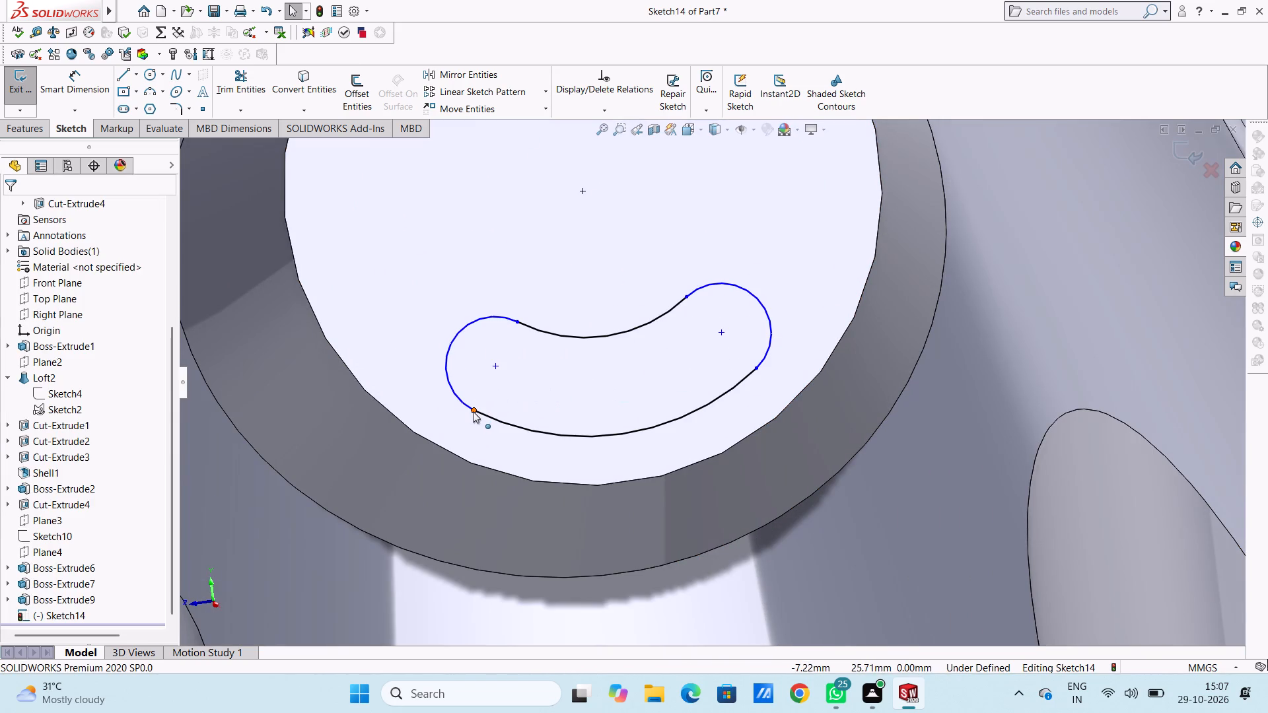
{"action": "left_click", "coordinate": [473, 411]}
{"action": "left_click", "coordinate": [14, 375]}
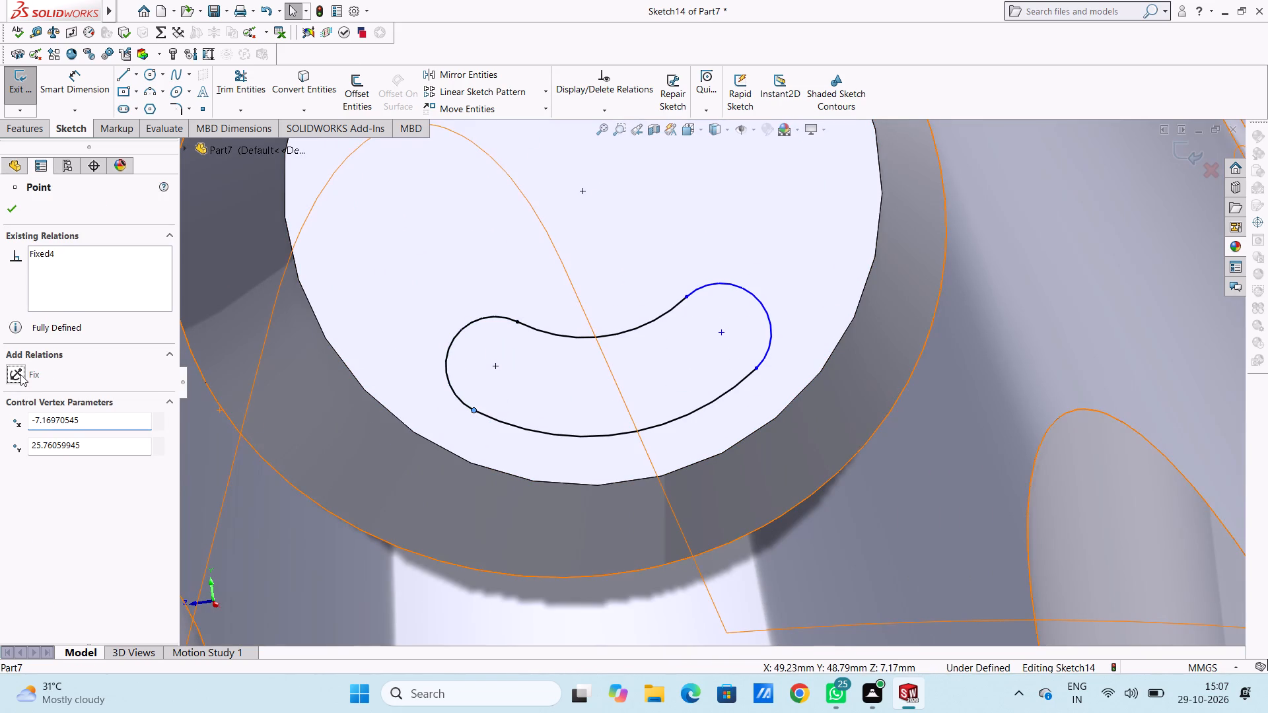
{"action": "left_click", "coordinate": [1053, 274]}
Apply a Fix relation to the point where the slot's outer arc meets its right-hand end arc.
{"action": "left_click", "coordinate": [687, 296]}
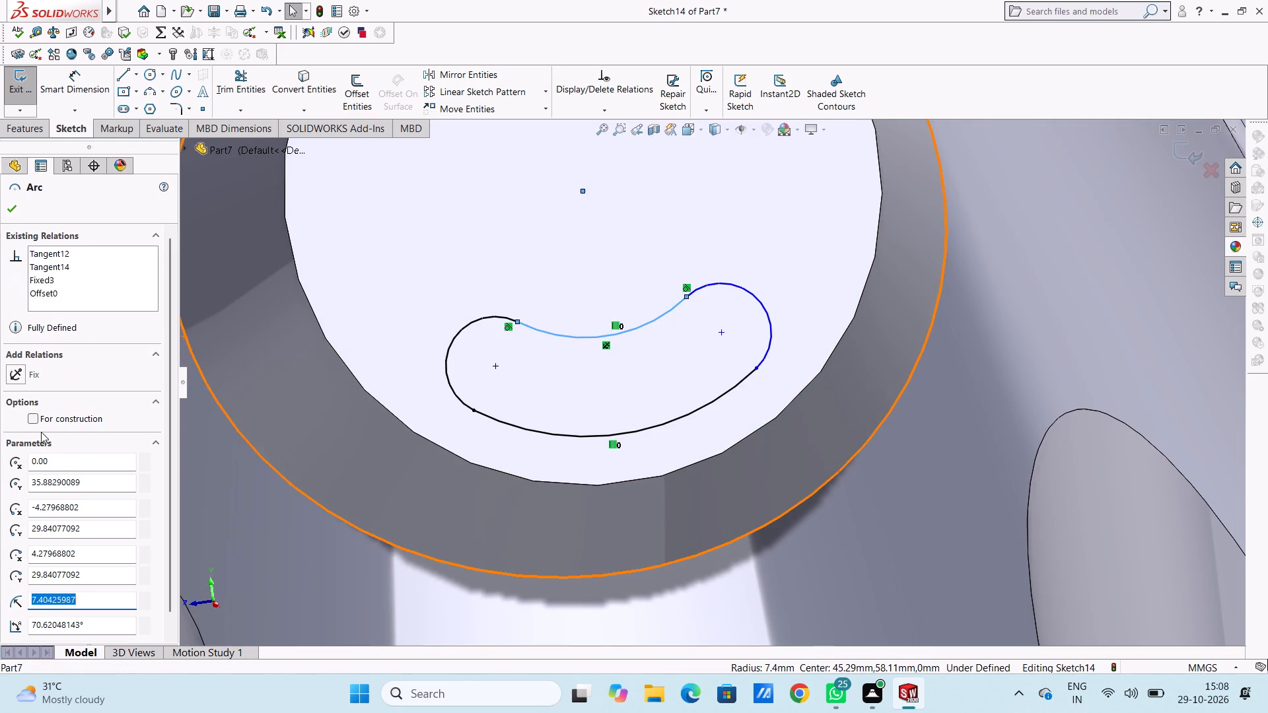
{"action": "left_click", "coordinate": [13, 368]}
{"action": "scroll", "coordinate": [559, 356], "scroll_direction": "up", "scroll_amount": 11}
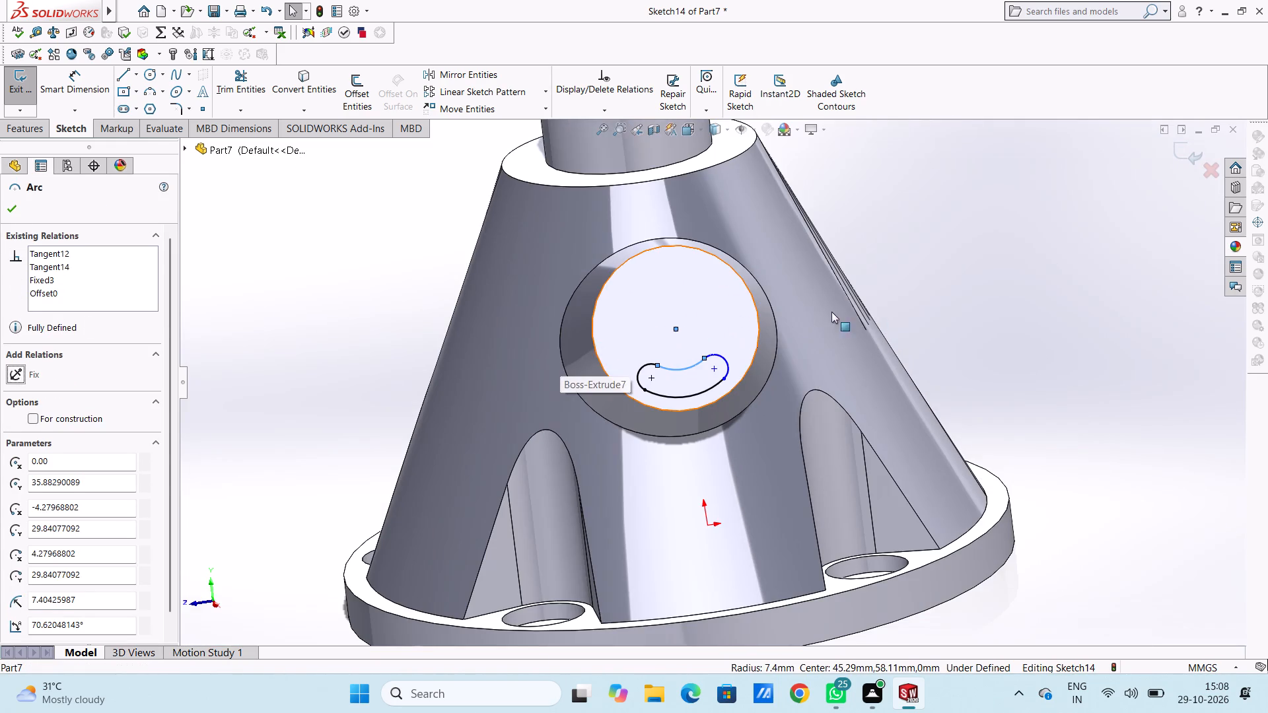
{"action": "left_click", "coordinate": [972, 290]}
{"action": "scroll", "coordinate": [670, 384], "scroll_direction": "down", "scroll_amount": 5}
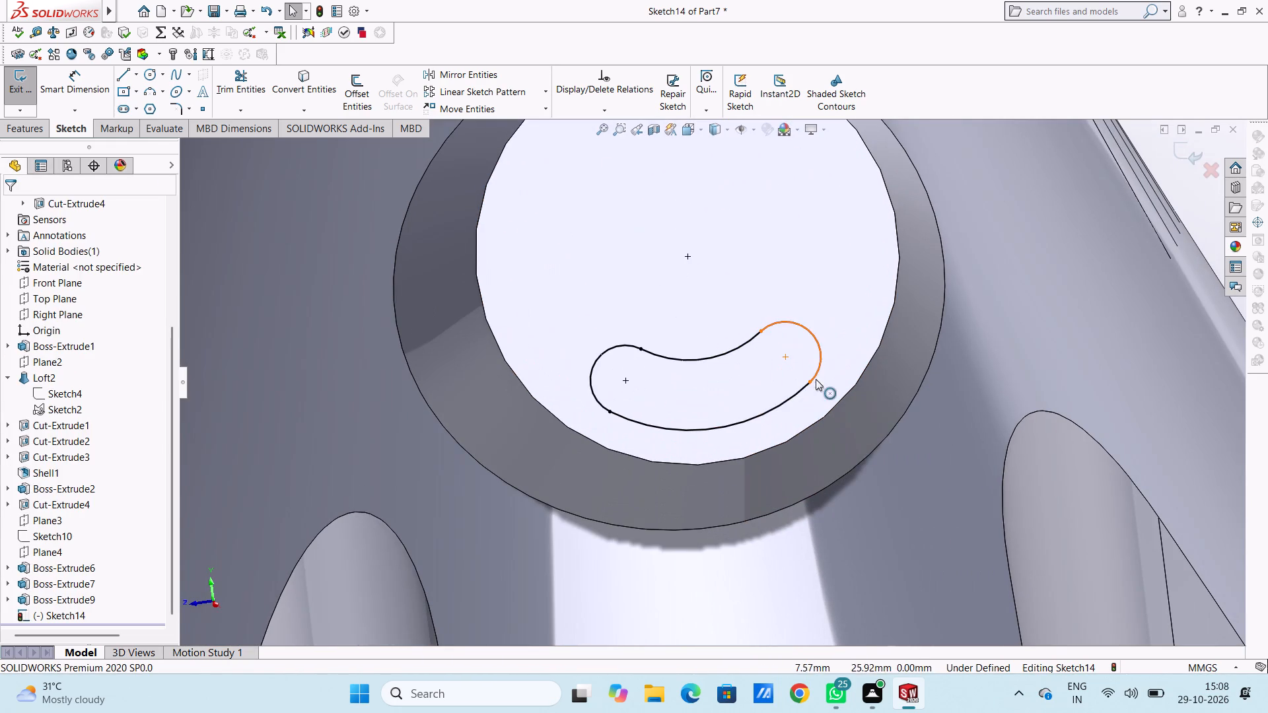
{"action": "left_click", "coordinate": [811, 384]}
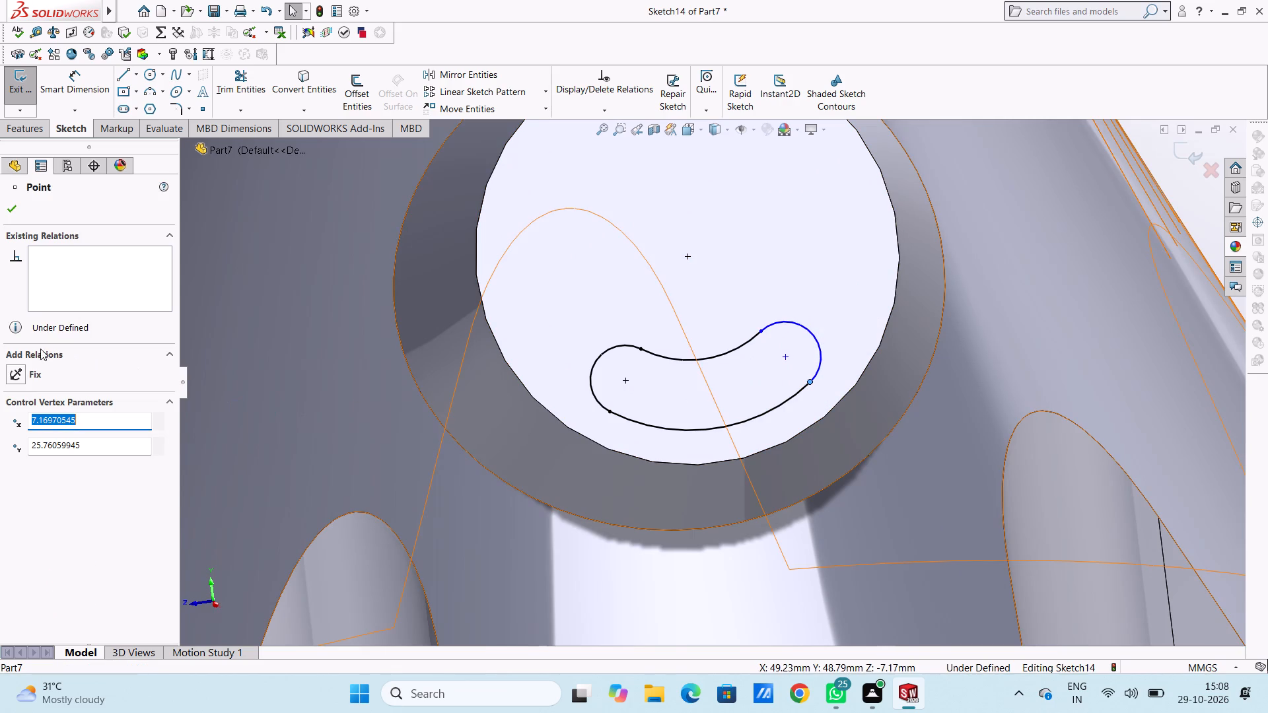
{"action": "left_click", "coordinate": [18, 374]}
{"action": "scroll", "coordinate": [508, 339], "scroll_direction": "up", "scroll_amount": 10}
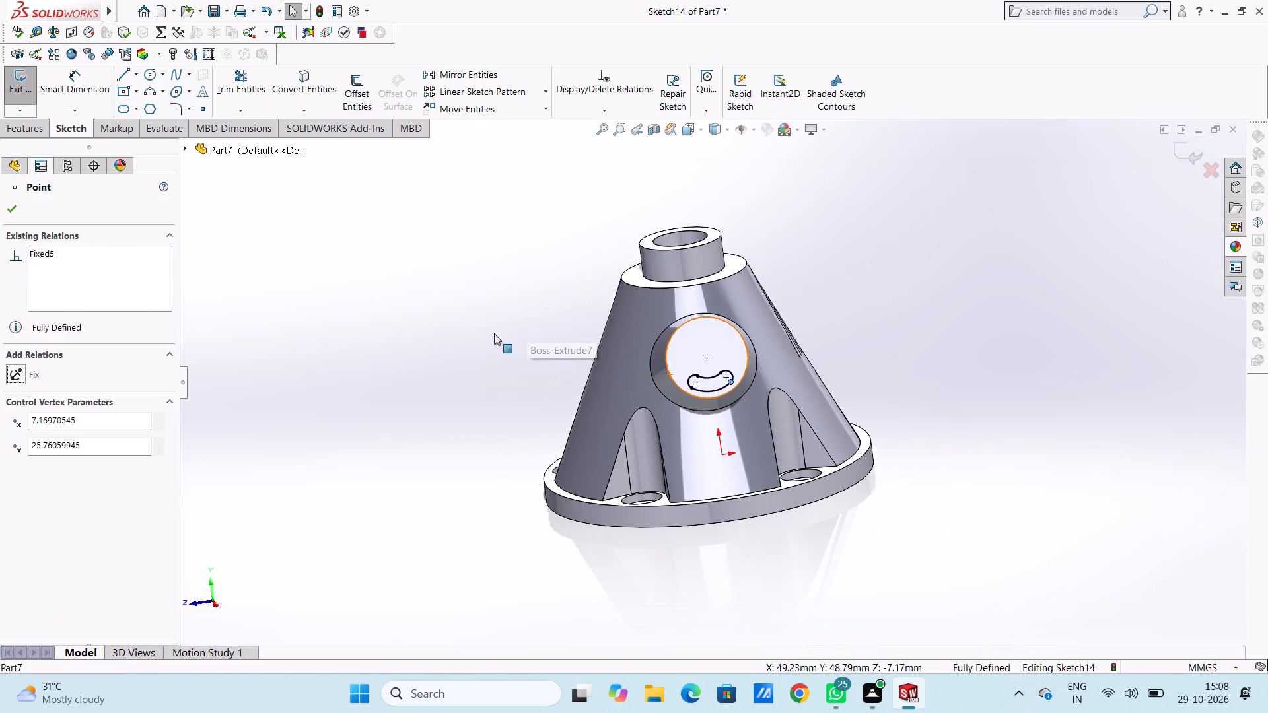
{"action": "left_click", "coordinate": [477, 338]}
Circular-pattern the slot's four arcs about the boss face centre, with 3 equally spaced instances over 360 degrees.
{"action": "scroll", "coordinate": [684, 415], "scroll_direction": "down", "scroll_amount": 3}
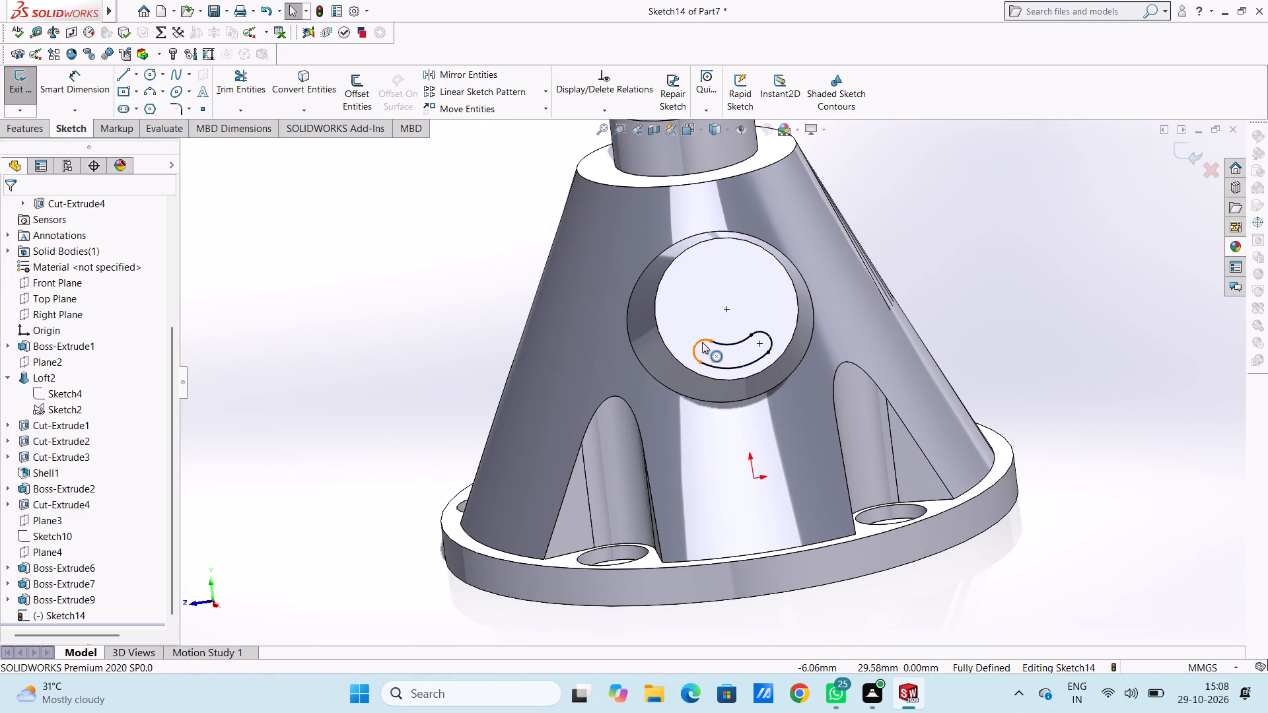
{"action": "left_click", "coordinate": [701, 340]}
{"action": "left_click", "coordinate": [726, 345], "text": "ctrl"}
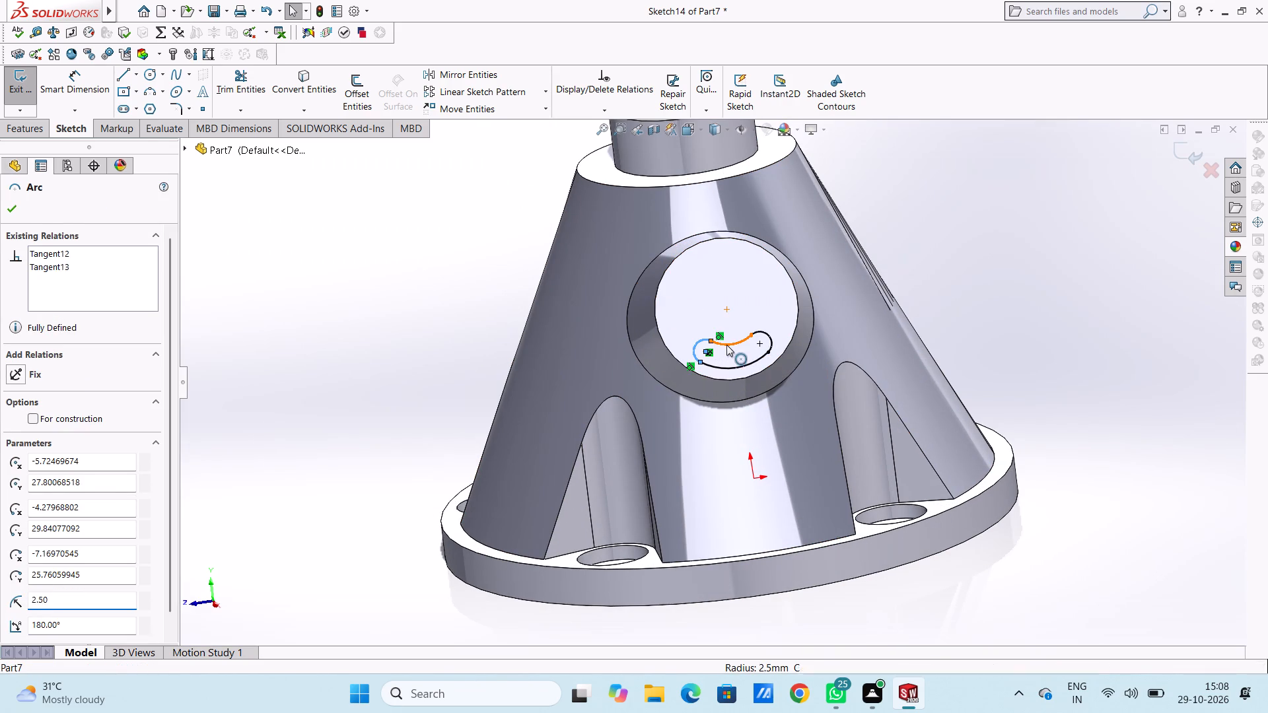
{"action": "left_click", "coordinate": [765, 334], "text": "ctrl"}
{"action": "left_click", "coordinate": [750, 364], "text": "ctrl"}
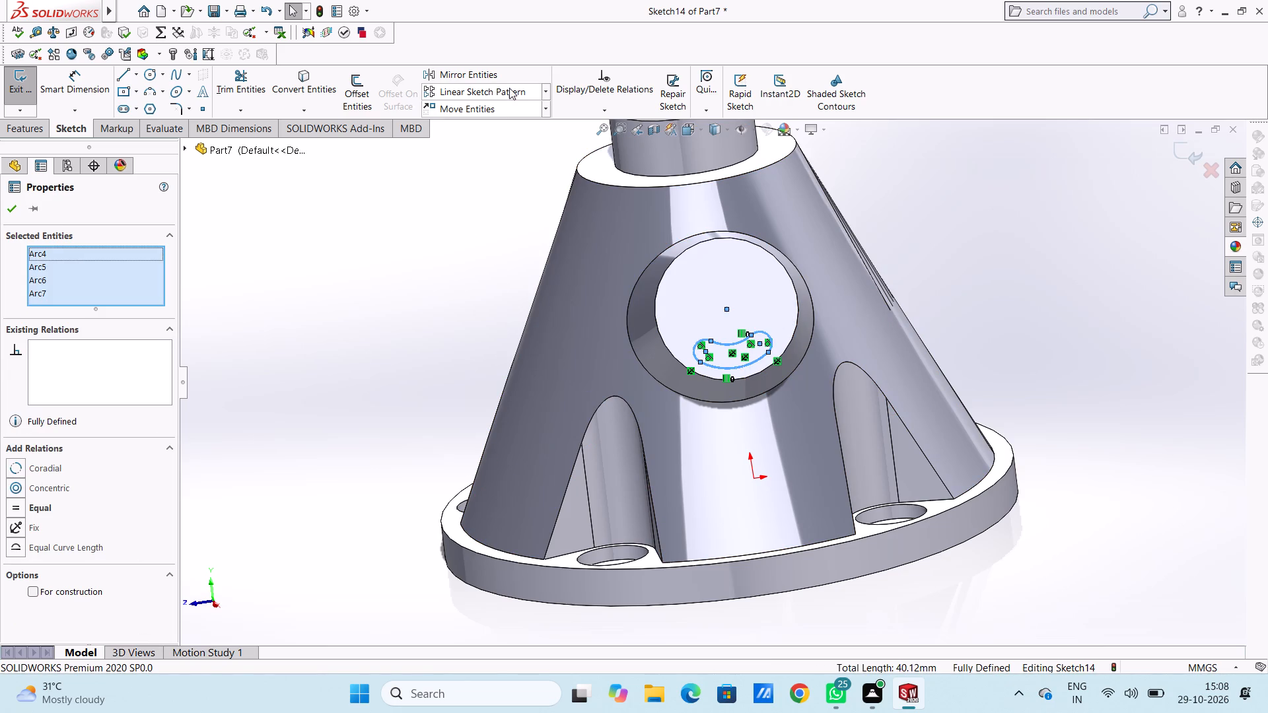
{"action": "left_click", "coordinate": [544, 91]}
{"action": "left_click", "coordinate": [525, 125]}
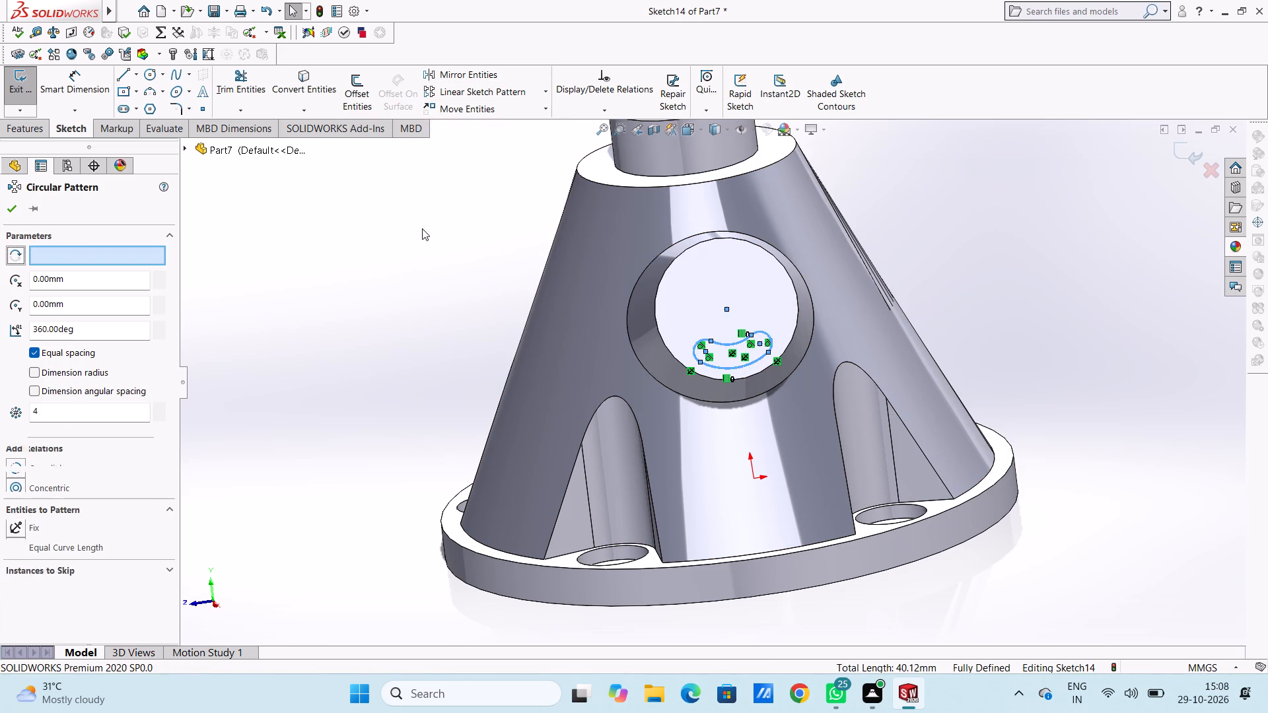
{"action": "right_click", "coordinate": [139, 248]}
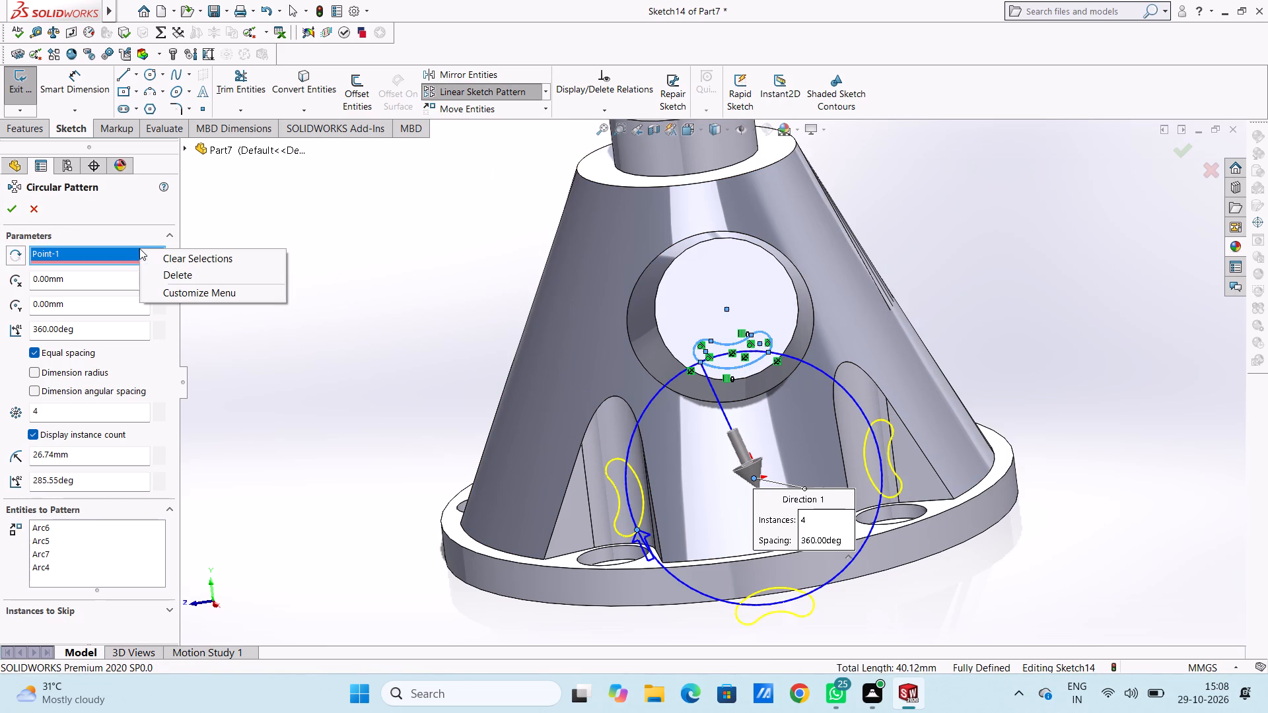
{"action": "left_click", "coordinate": [176, 278]}
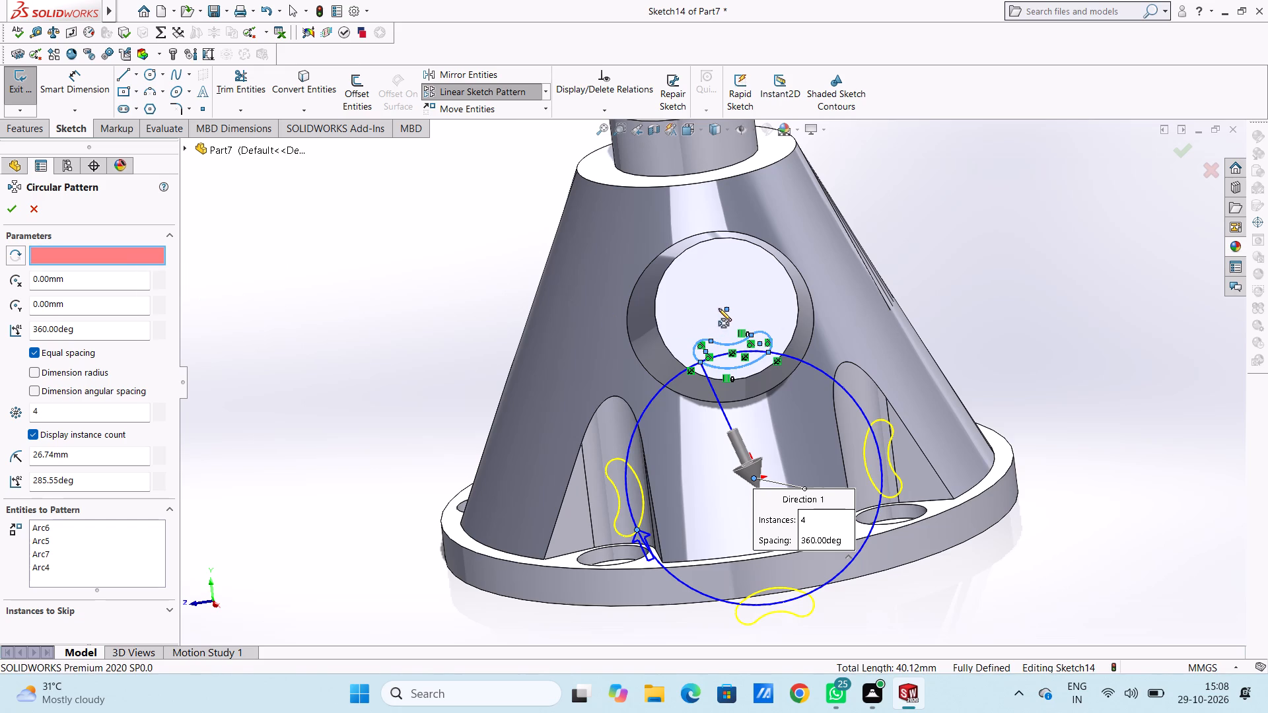
{"action": "left_click", "coordinate": [724, 309]}
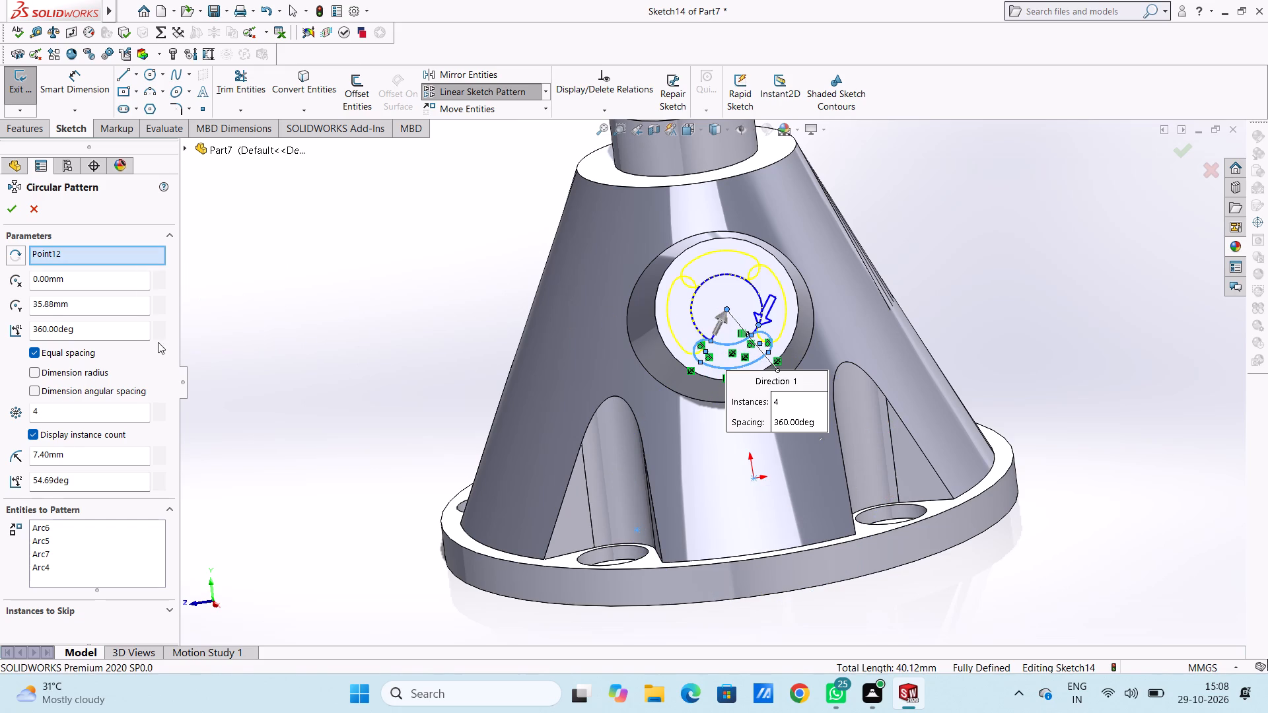
{"action": "double_click", "coordinate": [113, 415]}
{"action": "key", "text": "3"}
{"action": "key", "text": "Return"}
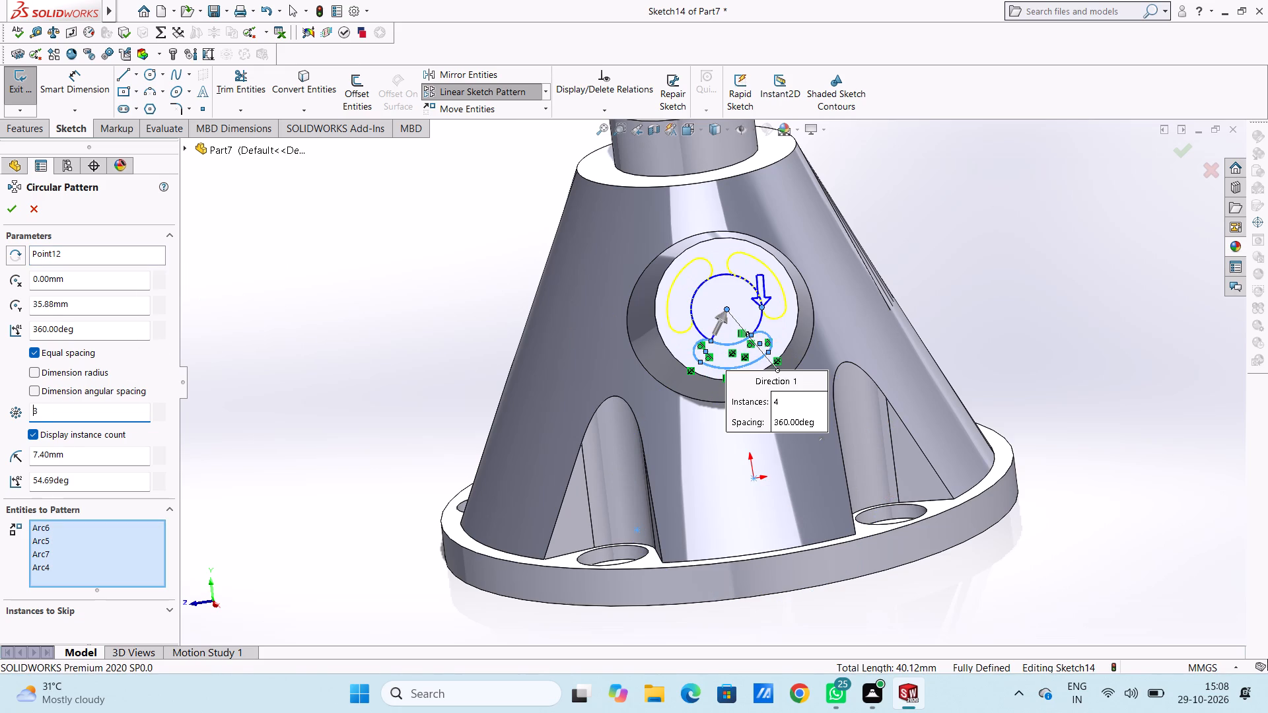
{"action": "left_click", "coordinate": [13, 209]}
{"action": "left_click", "coordinate": [403, 341]}
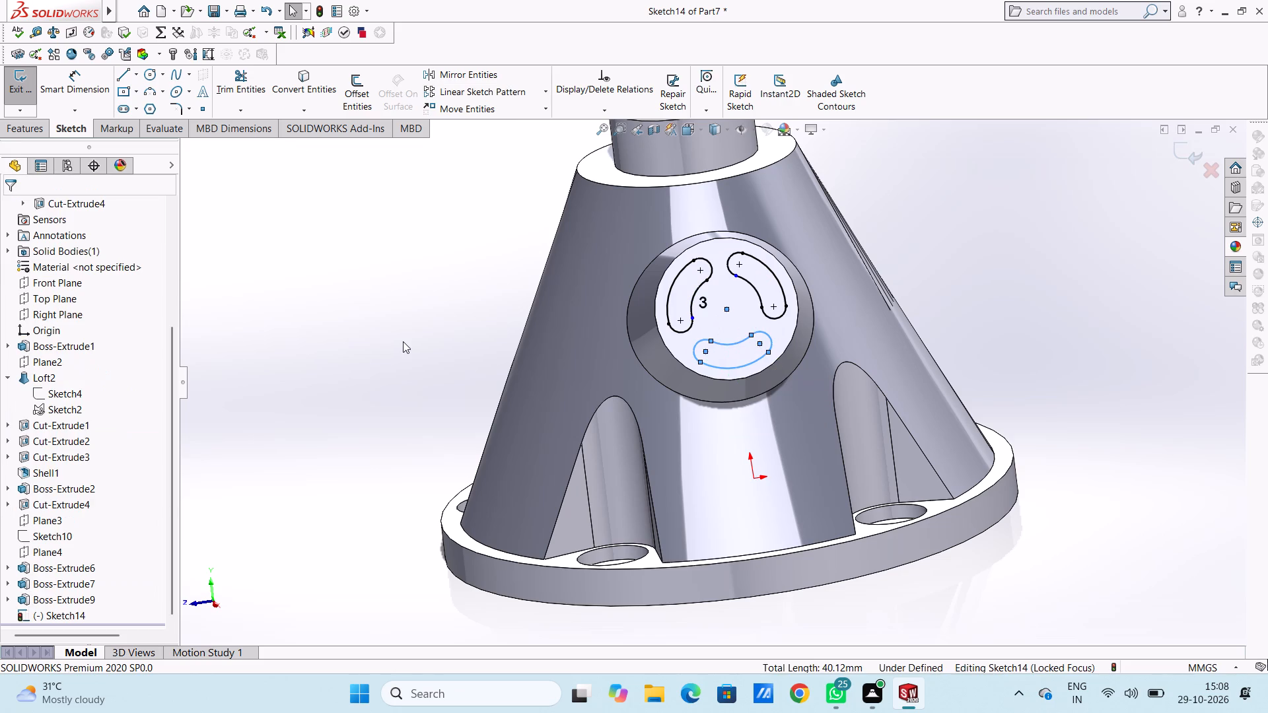
Extrude-cut the three patterned curved slots into the side boss to a blind depth of 30 mm.
{"action": "middle_click_drag", "start_coordinate": [403, 353], "coordinate": [398, 376]}
{"action": "scroll", "coordinate": [789, 259], "scroll_direction": "up", "scroll_amount": 2}
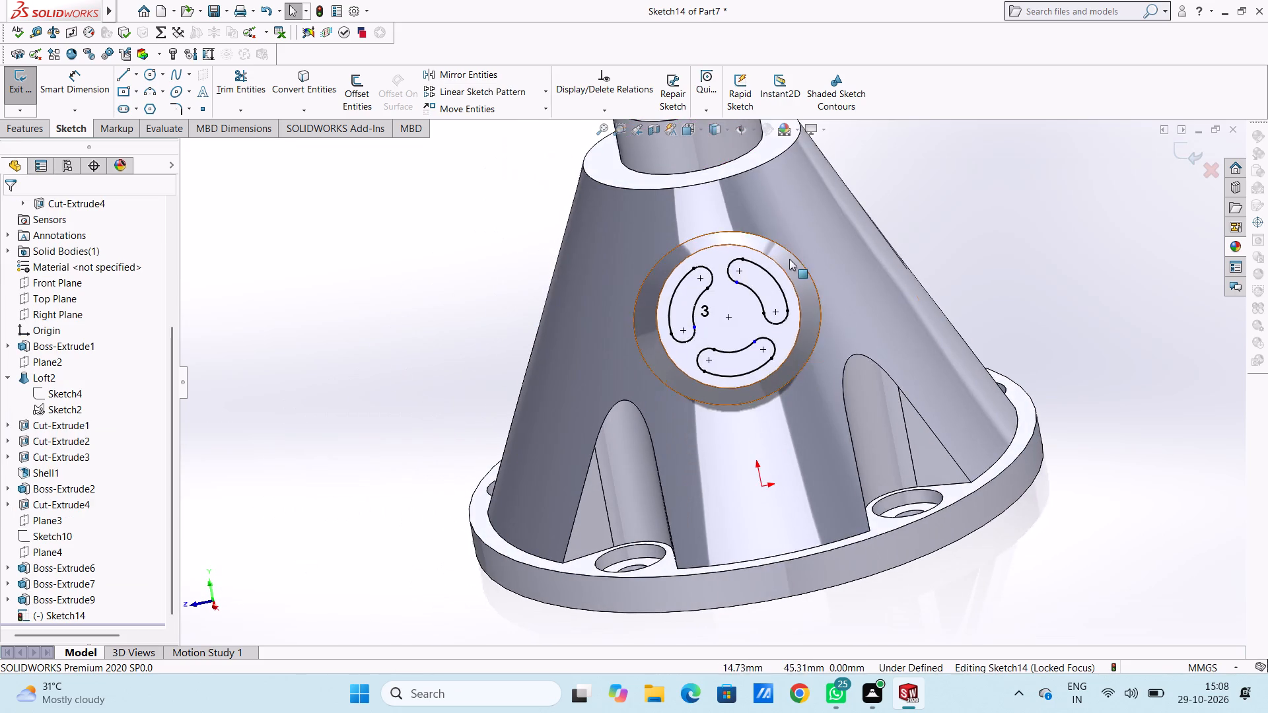
{"action": "scroll", "coordinate": [789, 259], "scroll_direction": "up", "scroll_amount": 2}
{"action": "middle_click_drag", "start_coordinate": [816, 290], "coordinate": [851, 285]}
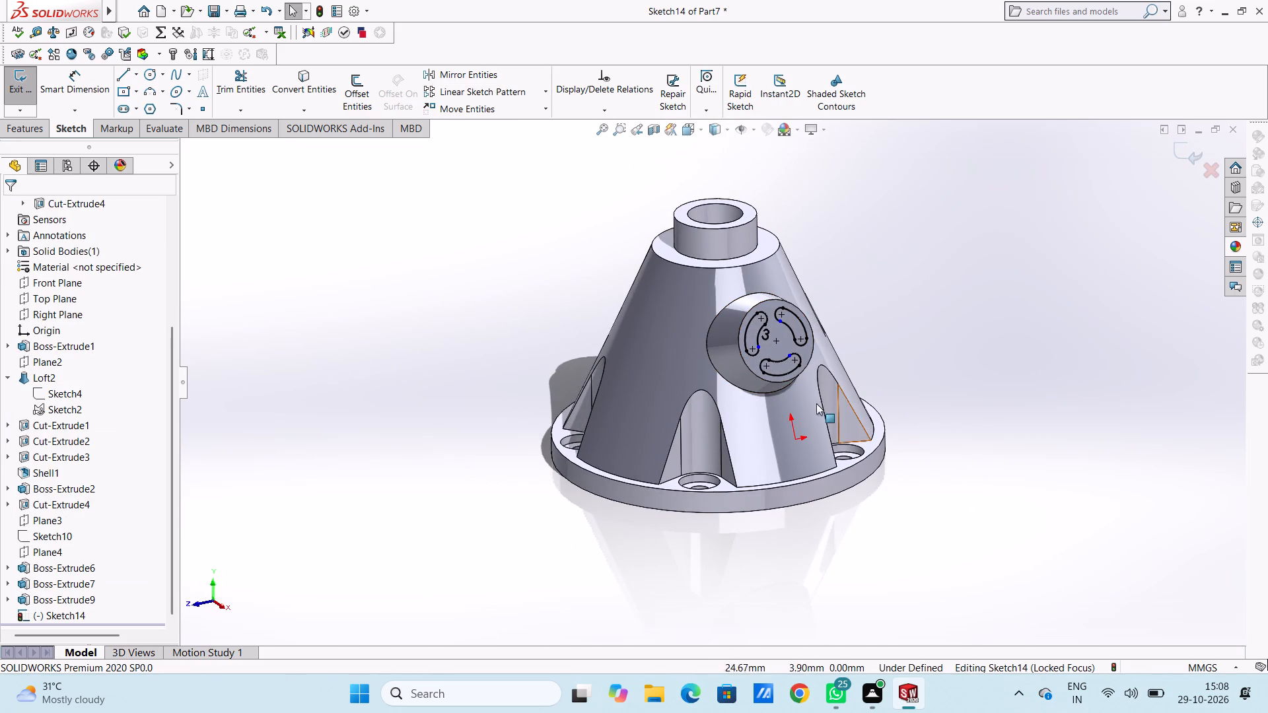
{"action": "scroll", "coordinate": [759, 318], "scroll_direction": "down", "scroll_amount": 6}
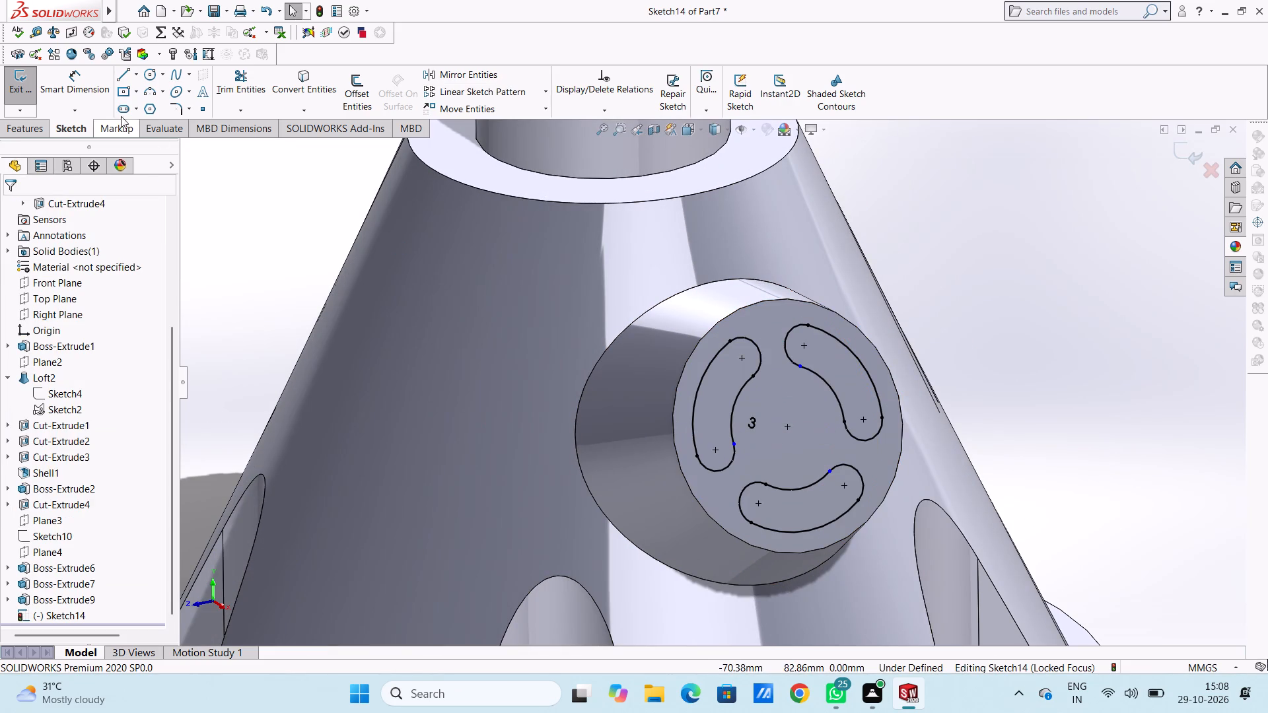
{"action": "left_click", "coordinate": [37, 127]}
{"action": "left_click", "coordinate": [239, 85]}
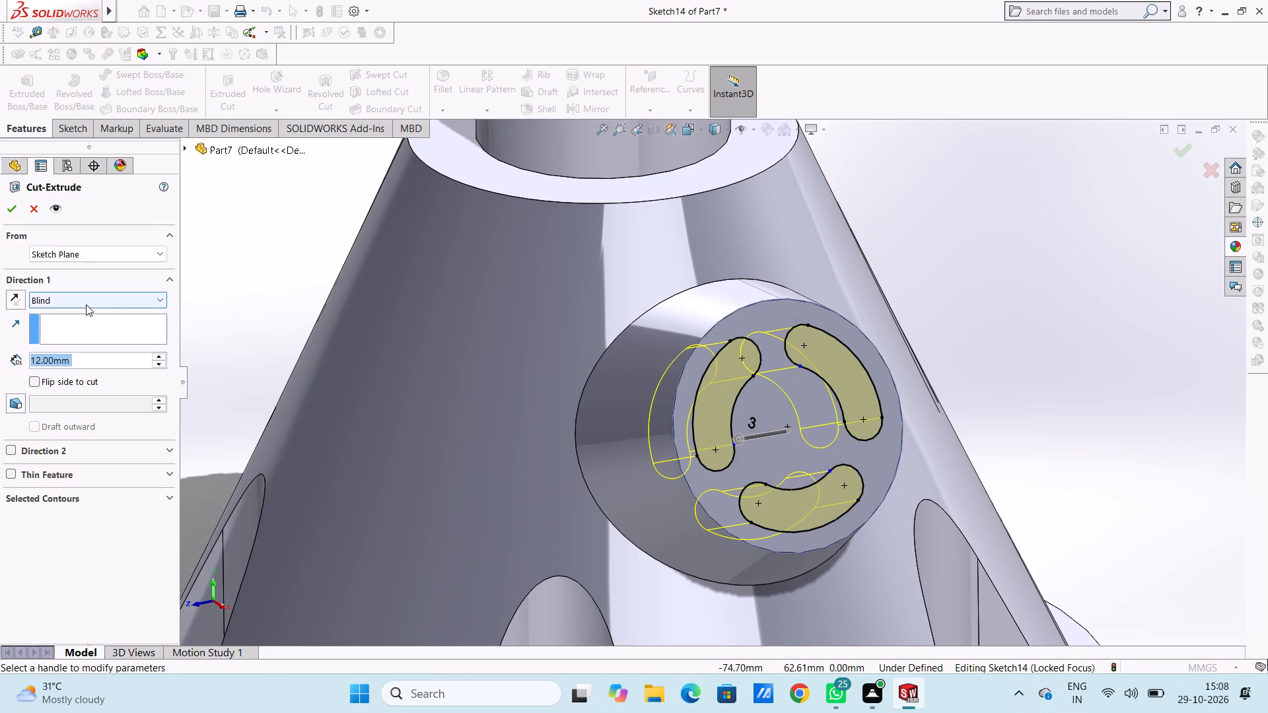
{"action": "left_click", "coordinate": [86, 304]}
{"action": "left_click", "coordinate": [81, 325]}
{"action": "scroll", "coordinate": [248, 302], "scroll_direction": "up", "scroll_amount": 4}
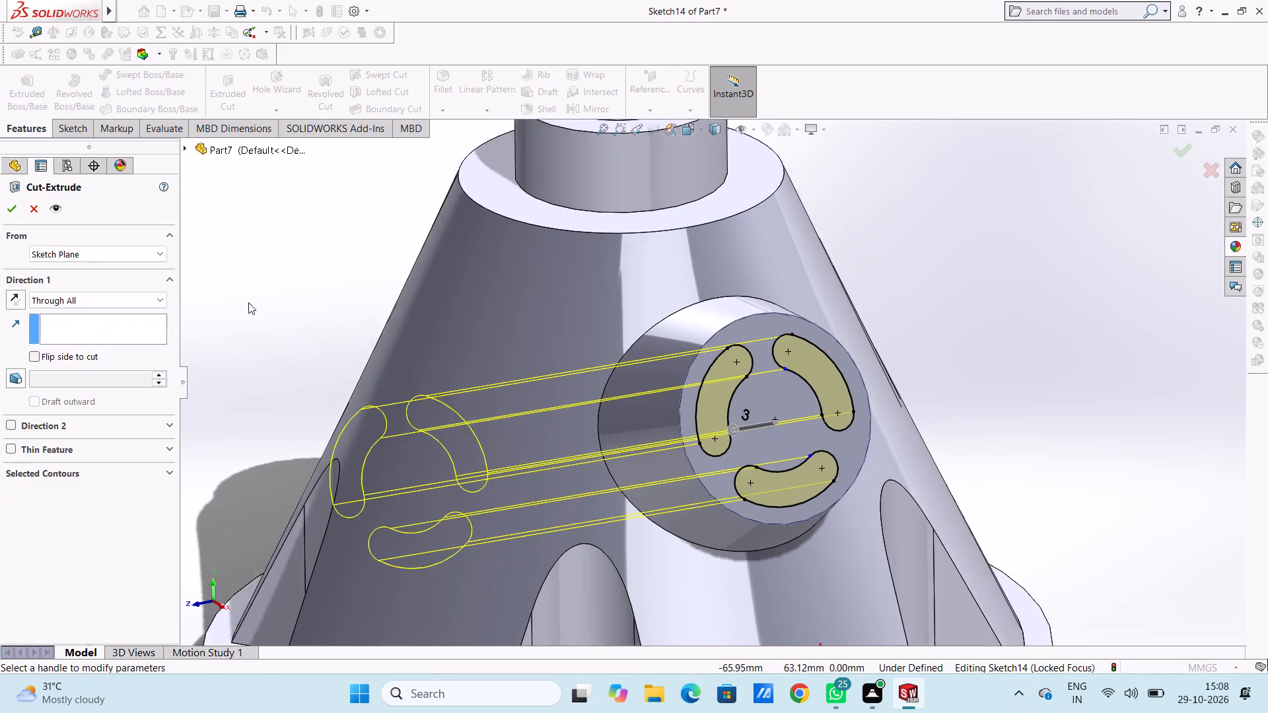
{"action": "middle_click_drag", "start_coordinate": [393, 320], "coordinate": [417, 355]}
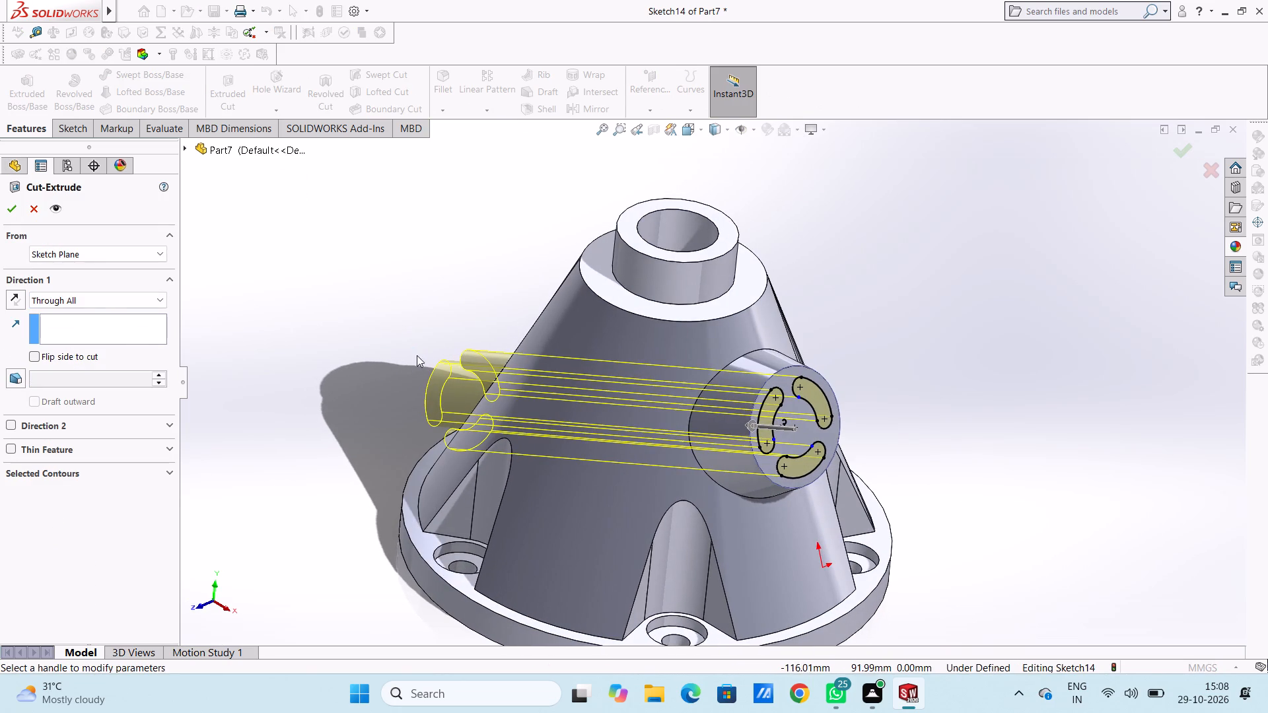
{"action": "left_click", "coordinate": [97, 298]}
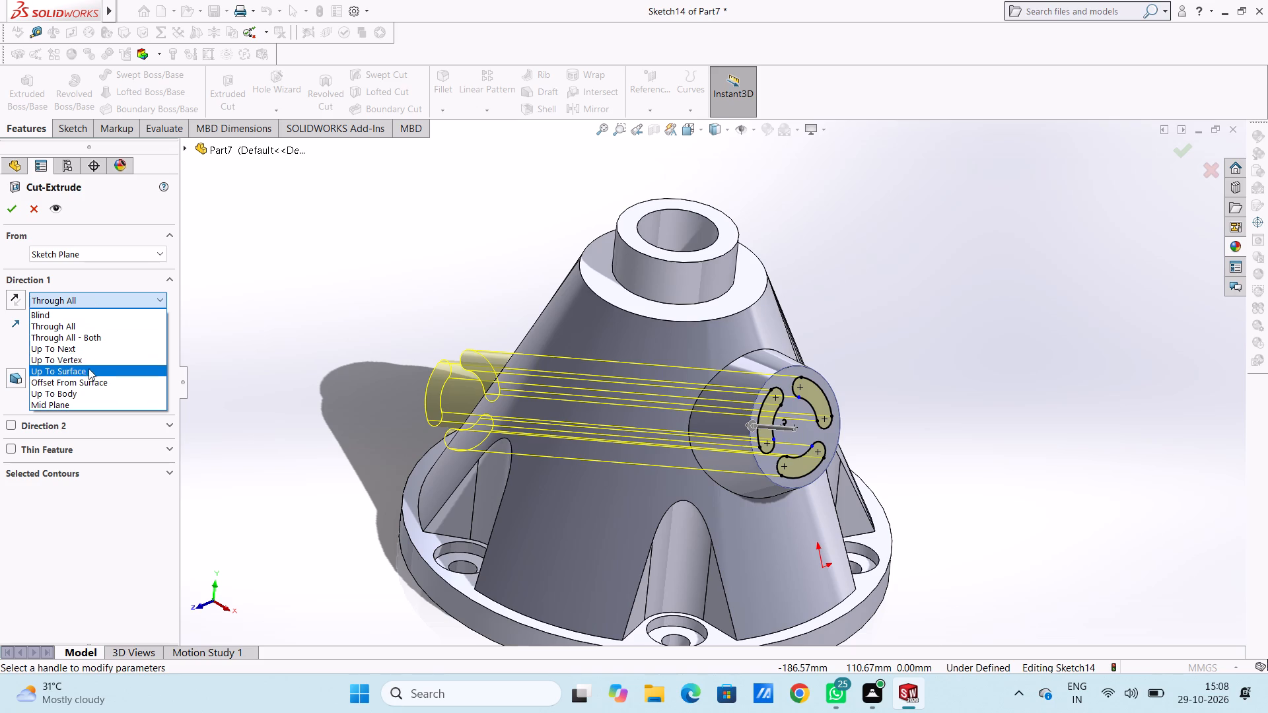
{"action": "left_click", "coordinate": [92, 316]}
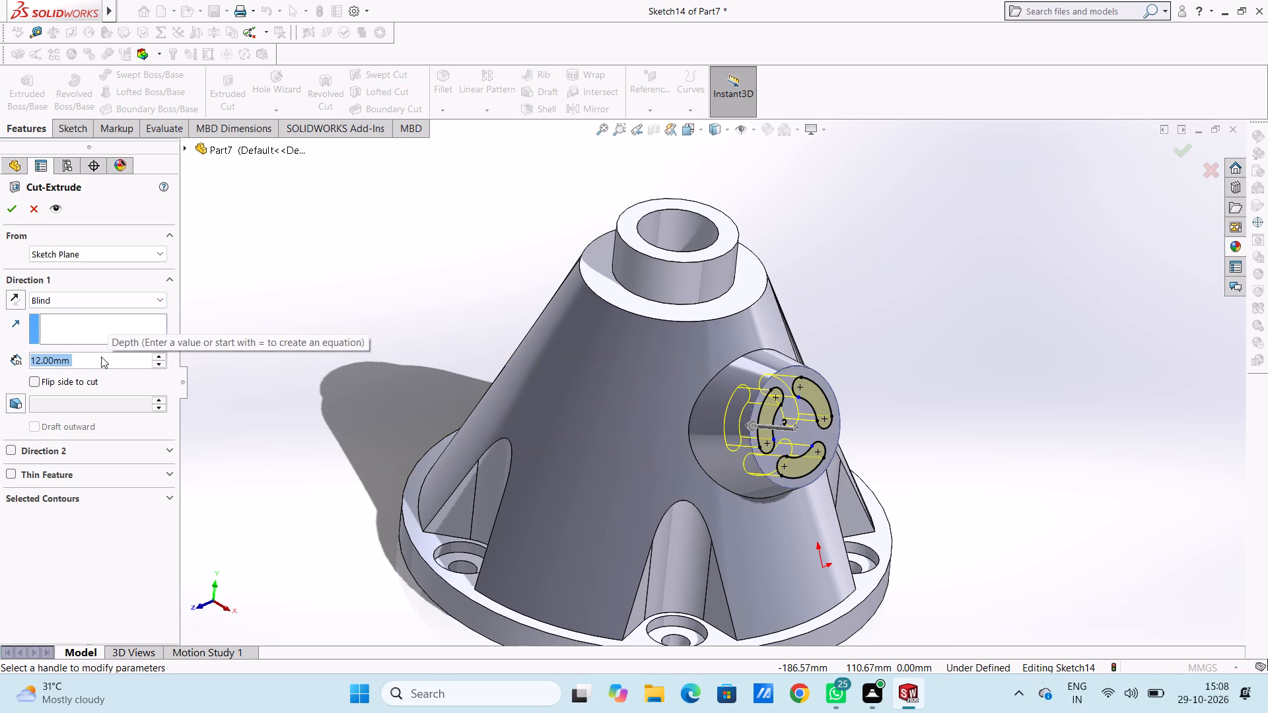
{"action": "type", "text": "20"}
{"action": "key", "text": "Return"}
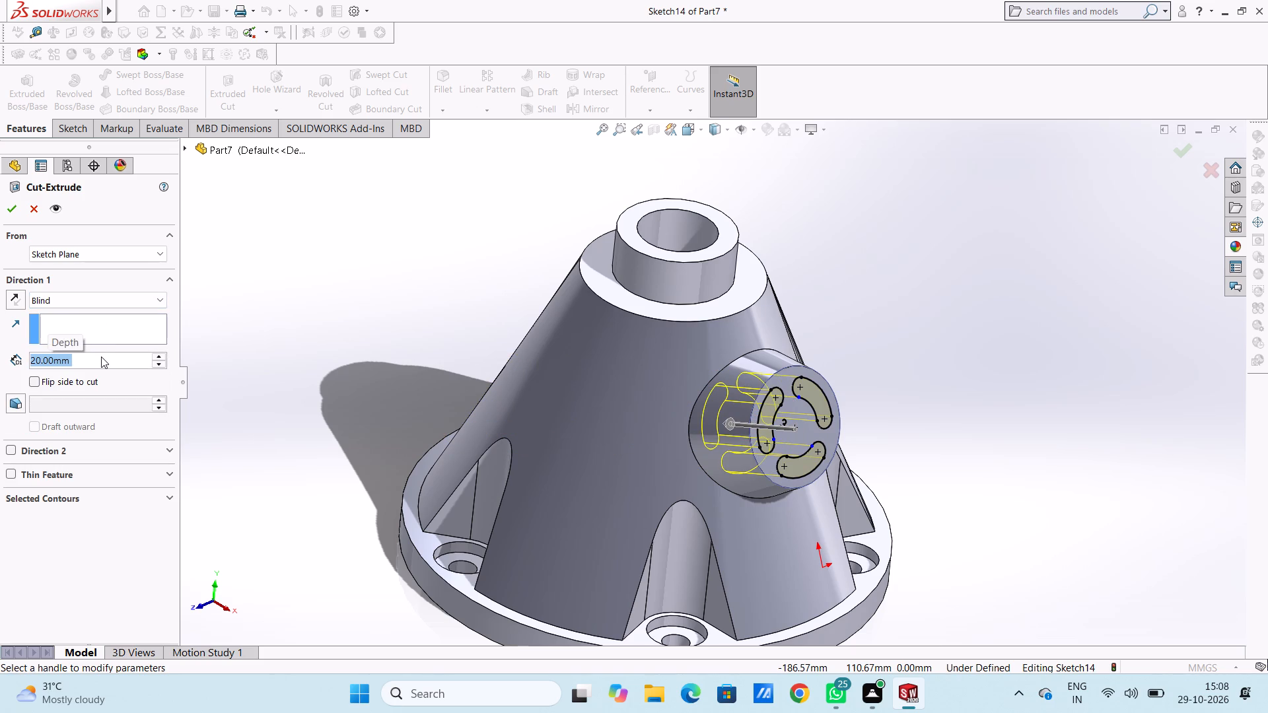
{"action": "middle_click_drag", "start_coordinate": [417, 259], "coordinate": [429, 291]}
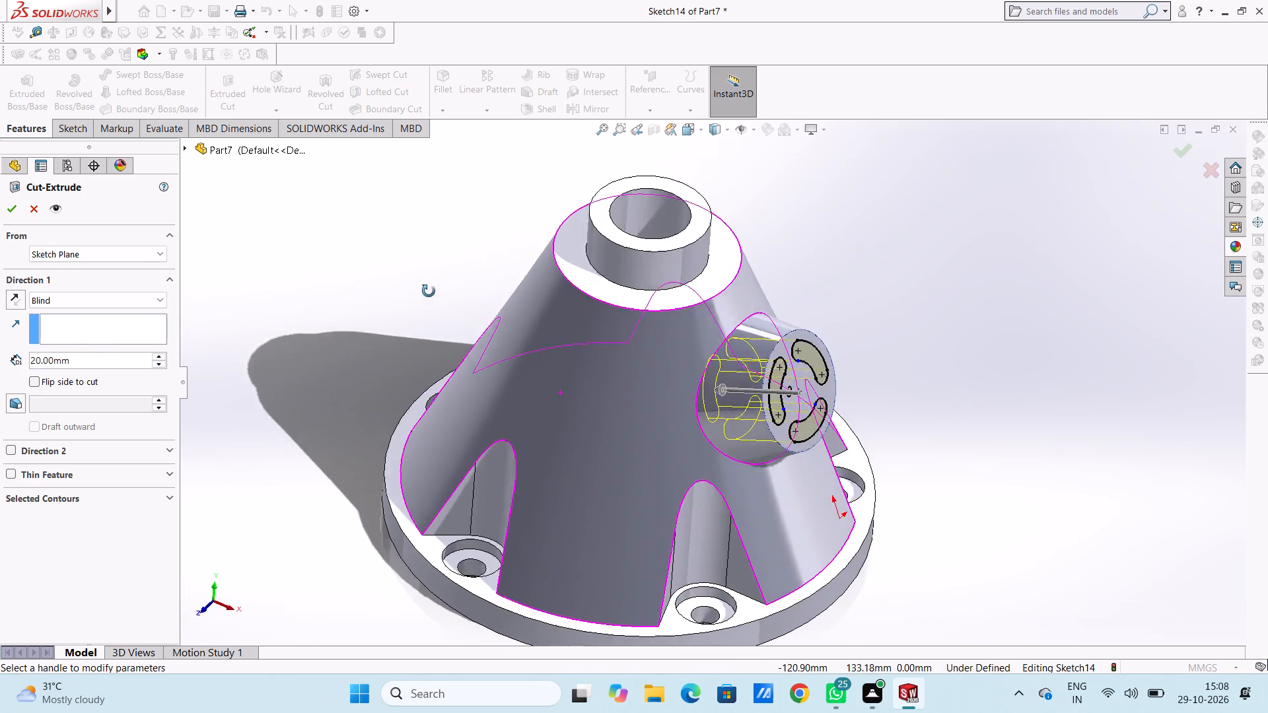
{"action": "middle_click_drag", "start_coordinate": [429, 291], "coordinate": [442, 287]}
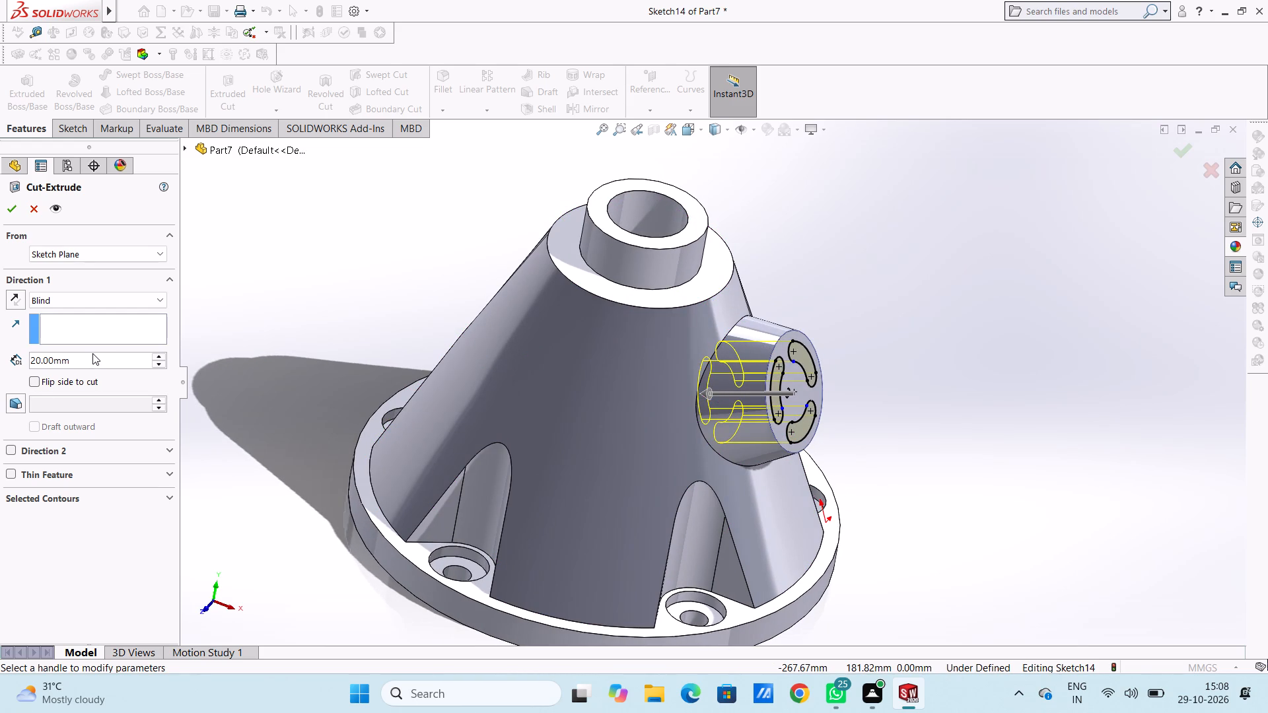
{"action": "double_click", "coordinate": [92, 354]}
{"action": "type", "text": "30"}
{"action": "key", "text": "Return"}
{"action": "left_click", "coordinate": [14, 207]}
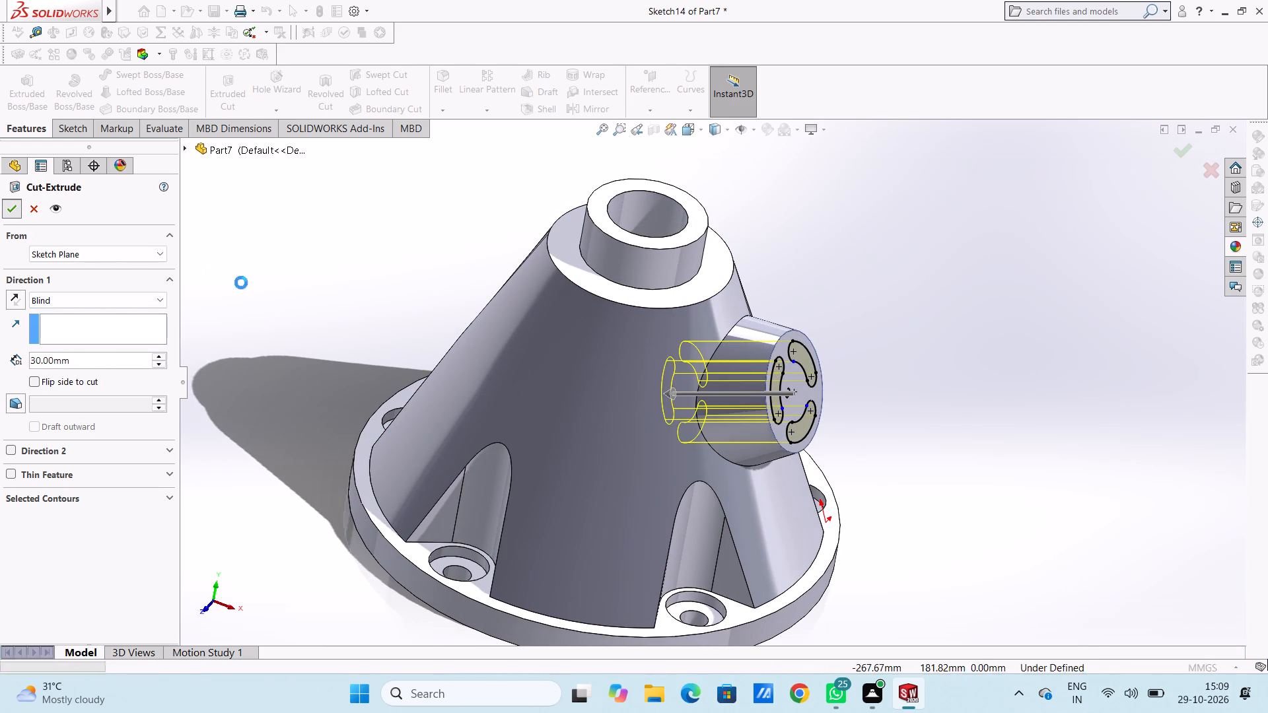
{"action": "left_click", "coordinate": [285, 284]}
Examine the part's underside, side and slotted boss, and bring the model back to an isometric view.
{"action": "middle_click_drag", "start_coordinate": [303, 384], "coordinate": [365, 259]}
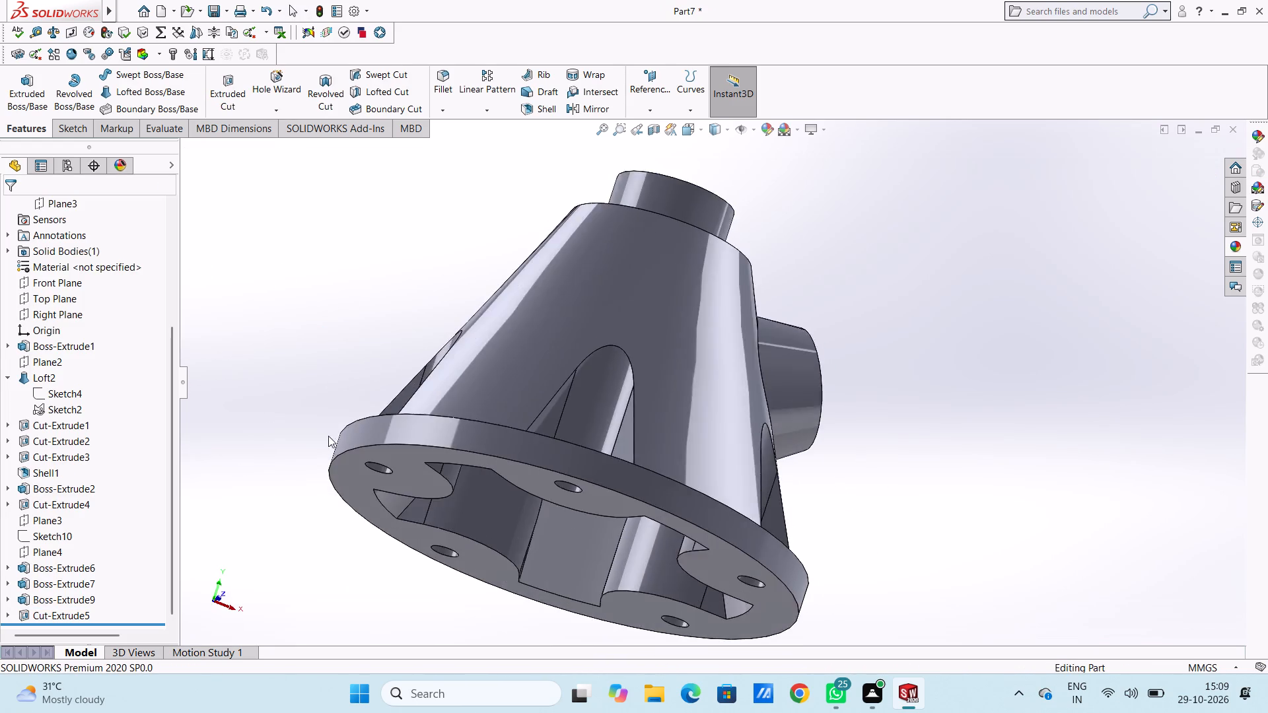
{"action": "middle_click_drag", "start_coordinate": [330, 436], "coordinate": [324, 397]}
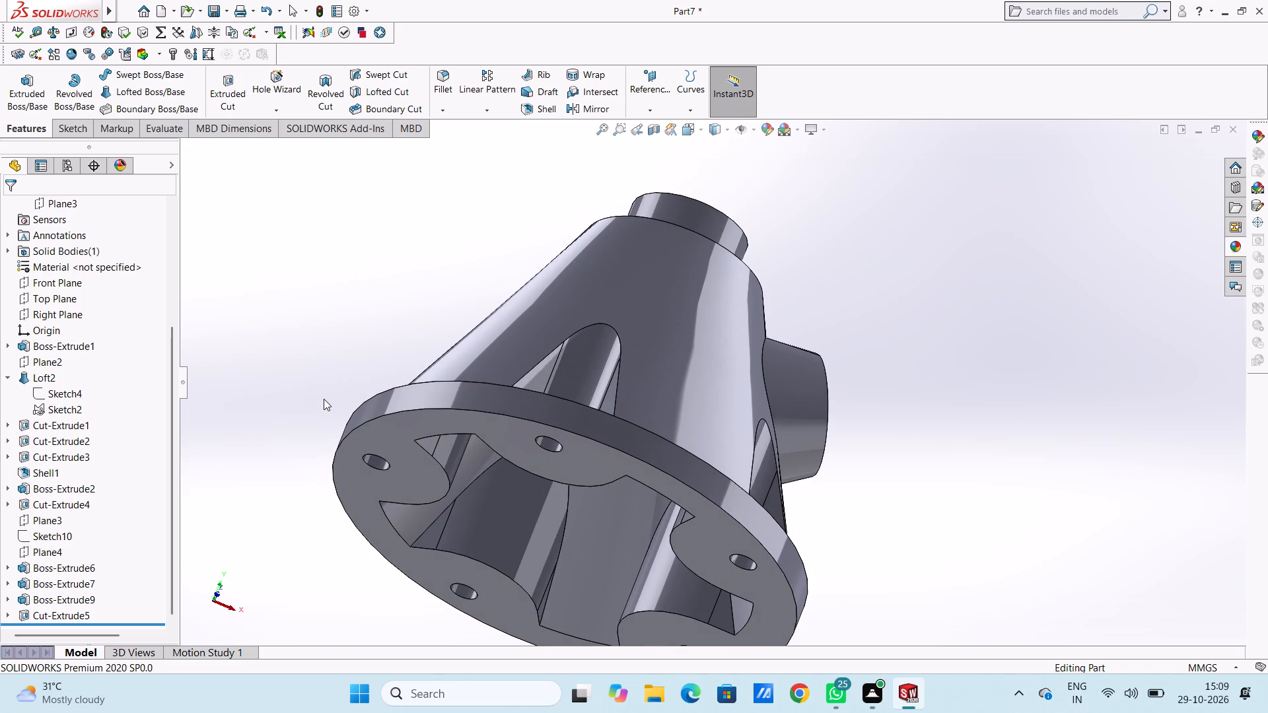
{"action": "scroll", "coordinate": [324, 399], "scroll_direction": "up", "scroll_amount": 2}
{"action": "middle_click_drag", "start_coordinate": [487, 261], "coordinate": [433, 305]}
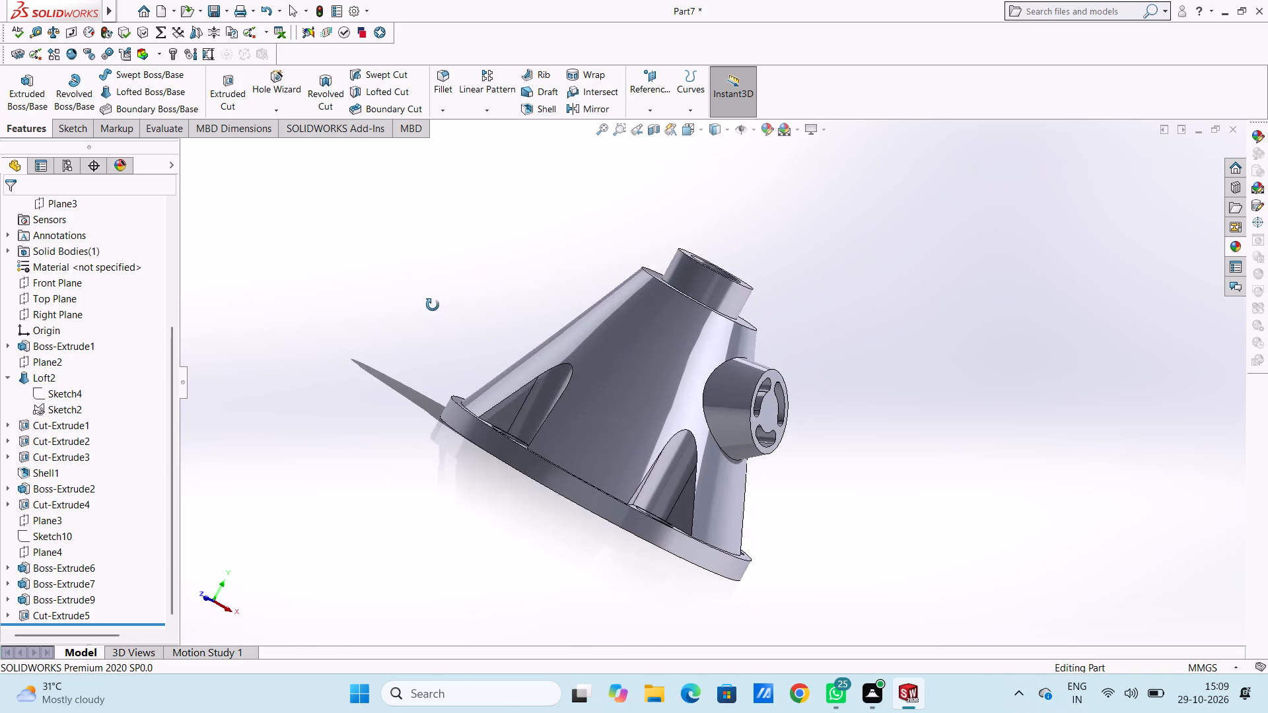
{"action": "middle_click_drag", "start_coordinate": [433, 305], "coordinate": [433, 306]}
{"action": "scroll", "coordinate": [433, 306], "scroll_direction": "up", "scroll_amount": 1}
{"action": "key", "text": "Escape"}
{"action": "key", "text": "Escape"}
{"action": "key", "text": "Escape"}
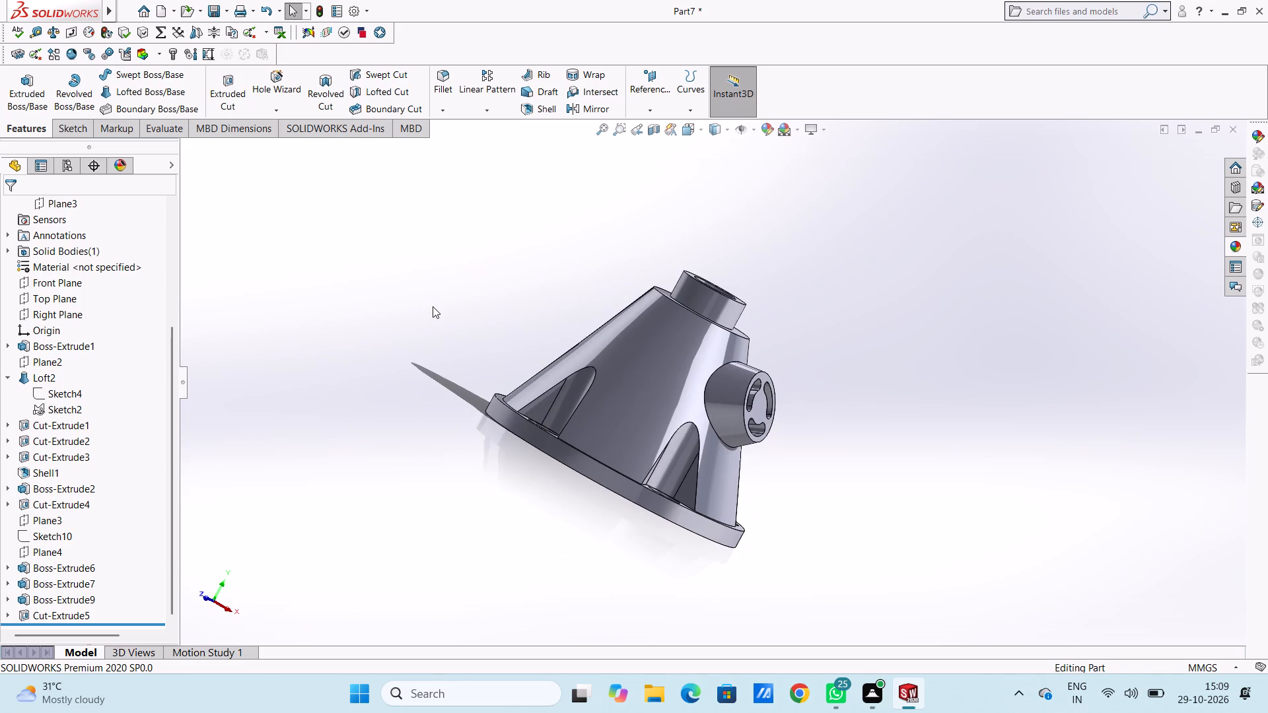
{"action": "key", "text": "ctrl+7"}
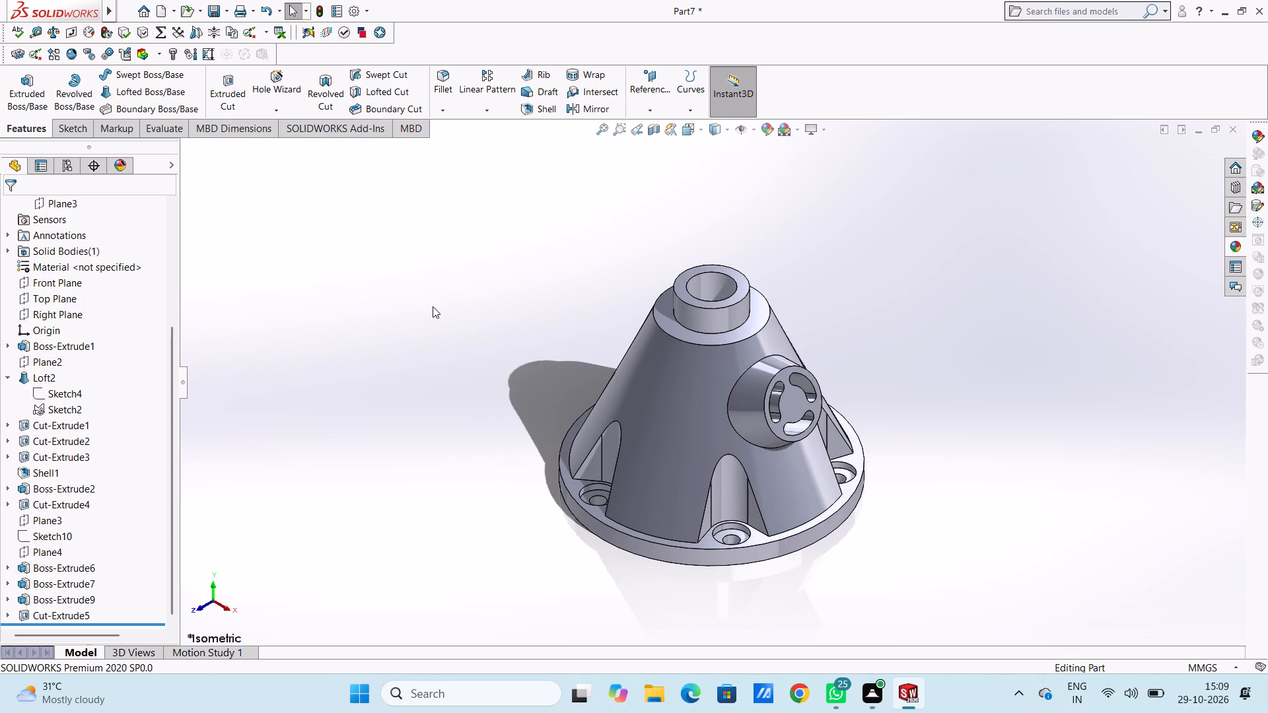
{"action": "scroll", "coordinate": [588, 395], "scroll_direction": "up", "scroll_amount": 4}
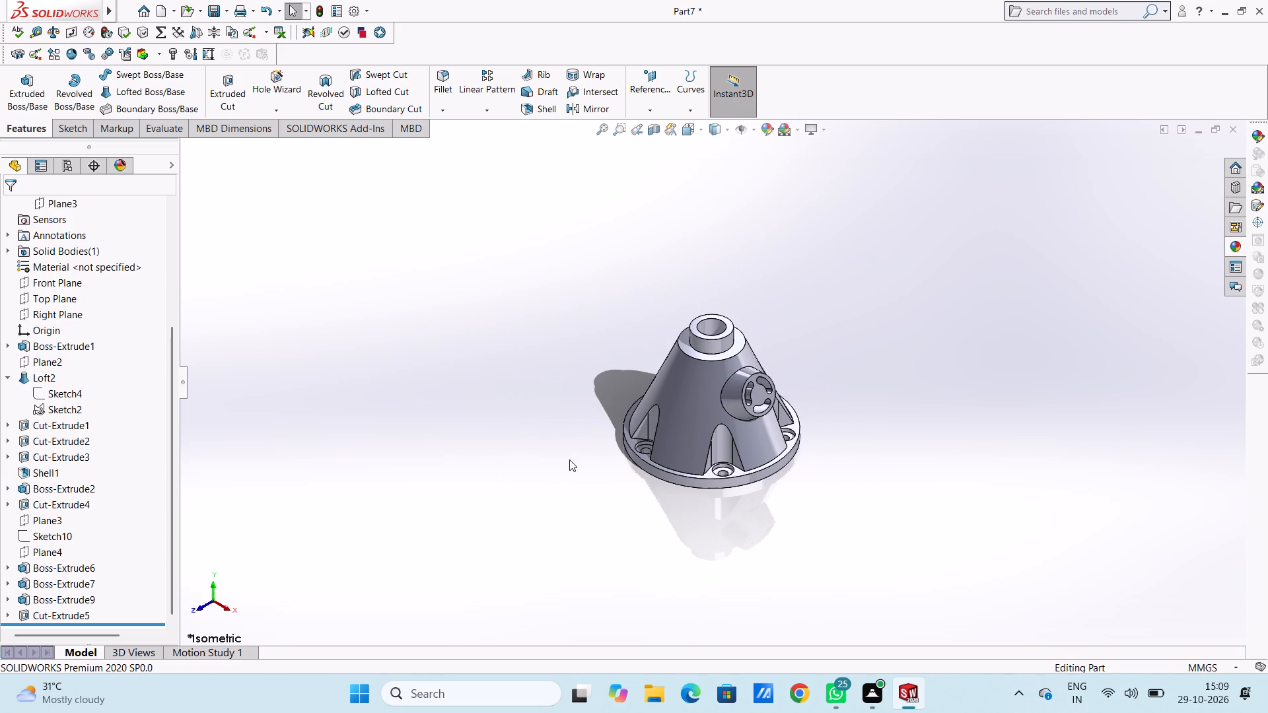
{"action": "scroll", "coordinate": [569, 459], "scroll_direction": "up", "scroll_amount": 2}
{"action": "scroll", "coordinate": [575, 463], "scroll_direction": "down", "scroll_amount": 3}
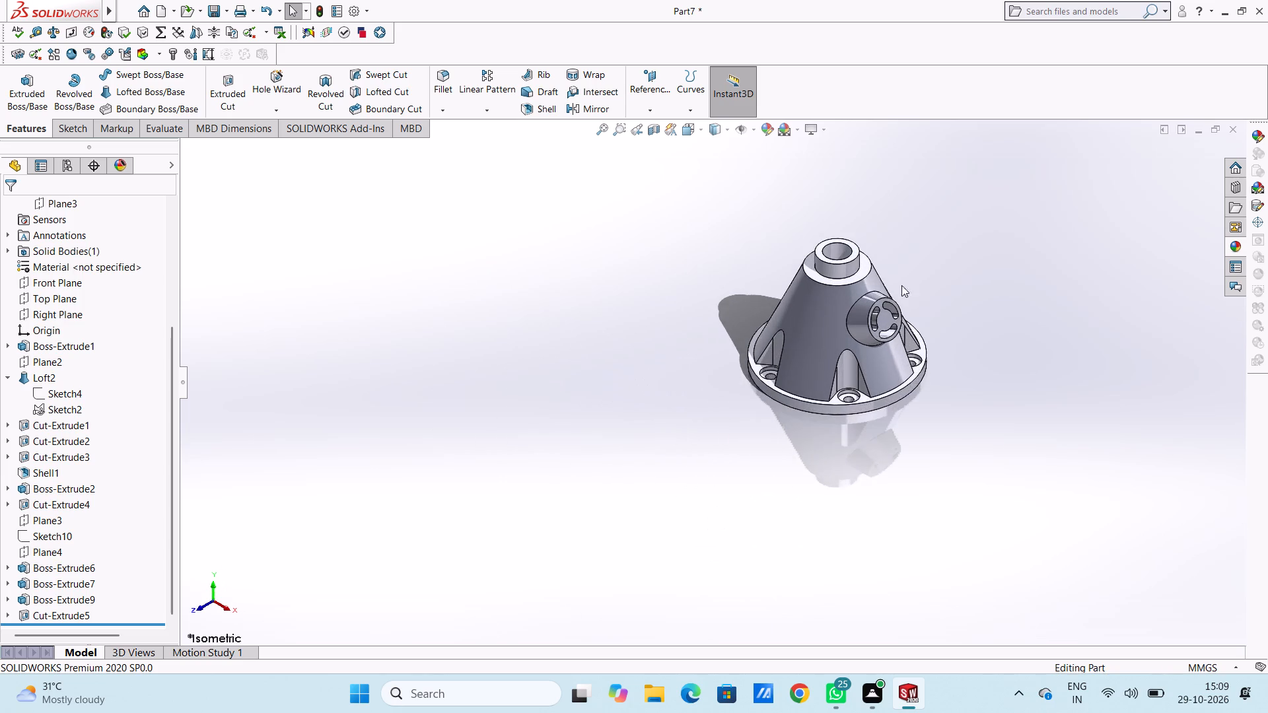
{"action": "scroll", "coordinate": [929, 269], "scroll_direction": "up", "scroll_amount": 3}
{"action": "scroll", "coordinate": [900, 292], "scroll_direction": "down", "scroll_amount": 4}
{"action": "scroll", "coordinate": [633, 502], "scroll_direction": "up", "scroll_amount": 2}
{"action": "scroll", "coordinate": [626, 507], "scroll_direction": "down", "scroll_amount": 2}
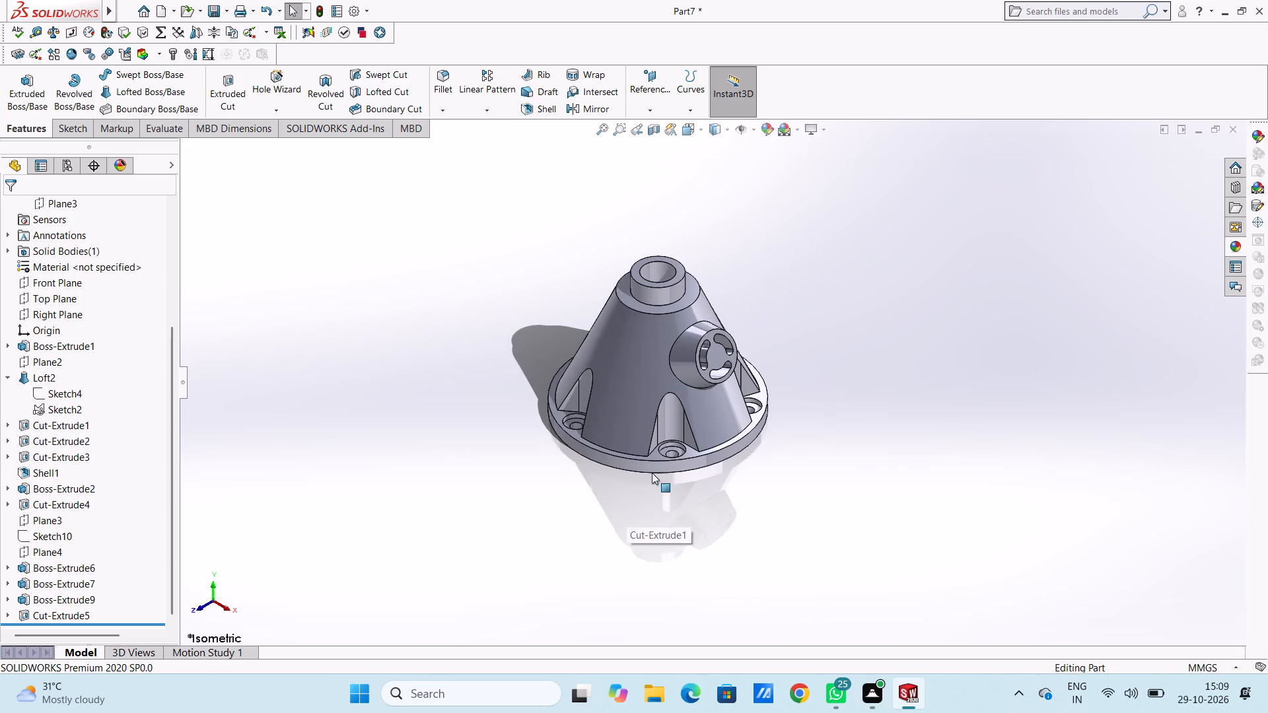
Open the whole part's colour appearance for editing and pick the dark brown standard swatch.
{"action": "left_click", "coordinate": [769, 134]}
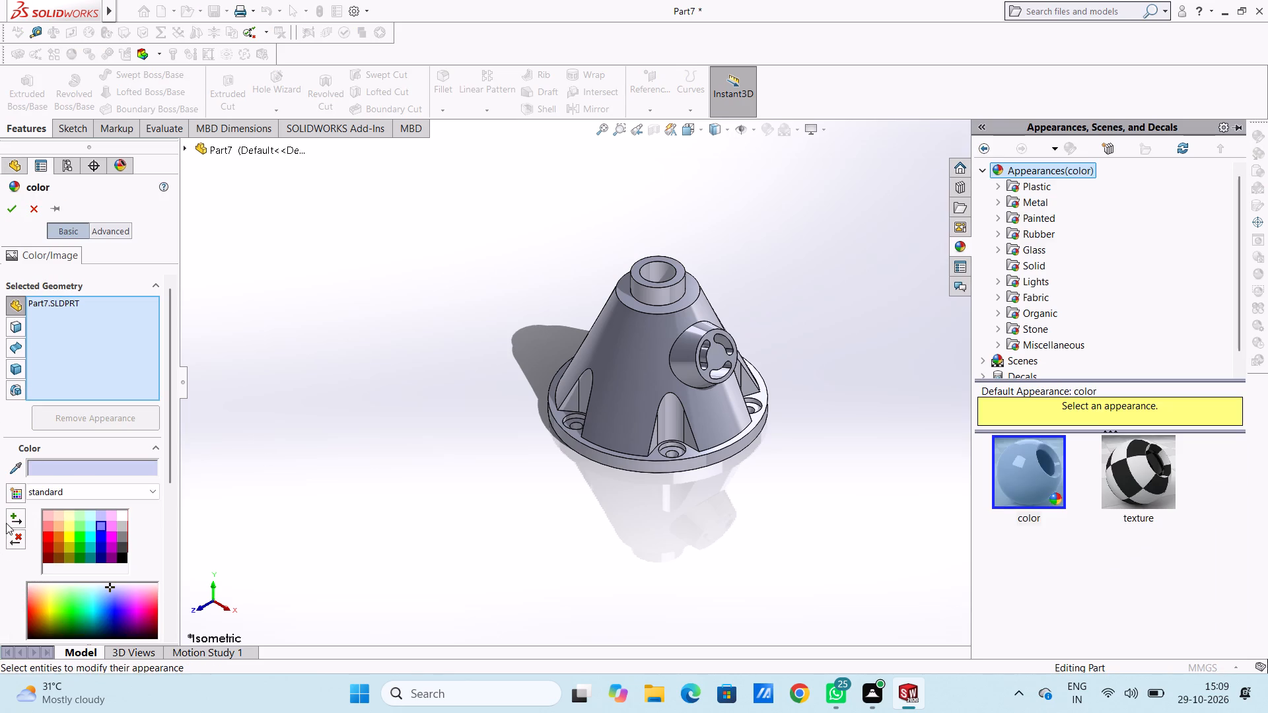
{"action": "left_click", "coordinate": [59, 533]}
{"action": "left_click", "coordinate": [57, 553]}
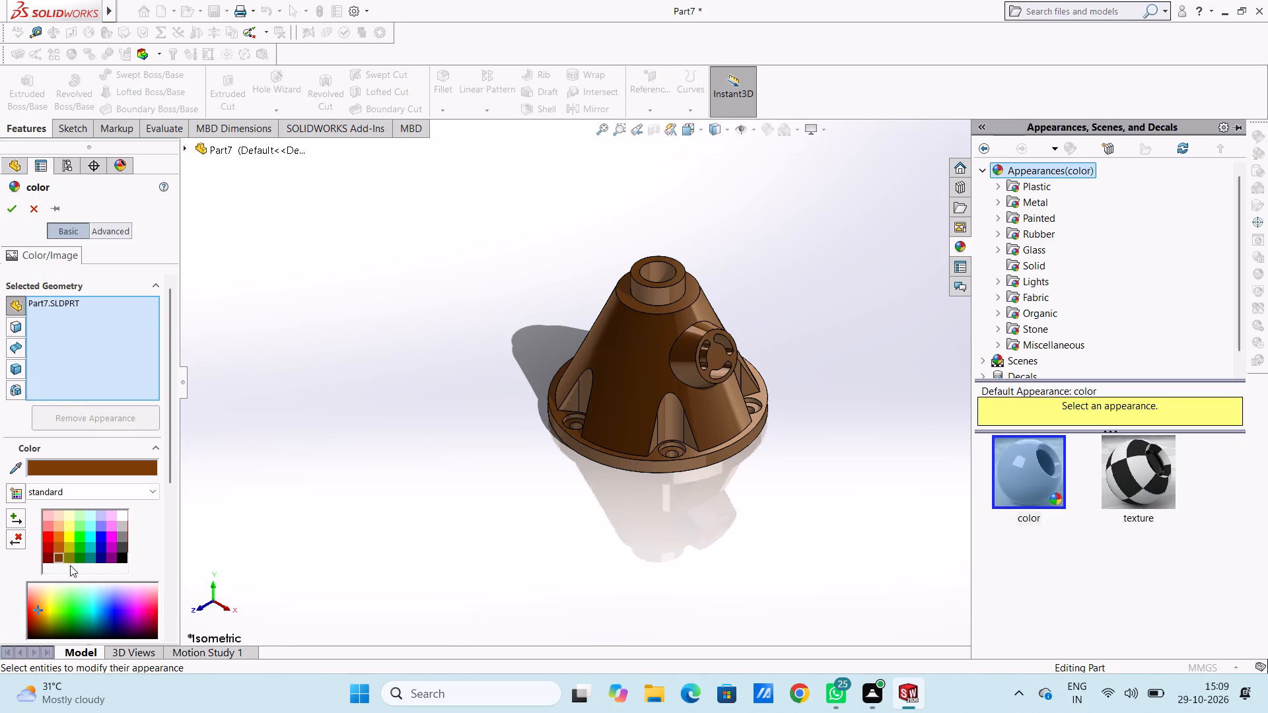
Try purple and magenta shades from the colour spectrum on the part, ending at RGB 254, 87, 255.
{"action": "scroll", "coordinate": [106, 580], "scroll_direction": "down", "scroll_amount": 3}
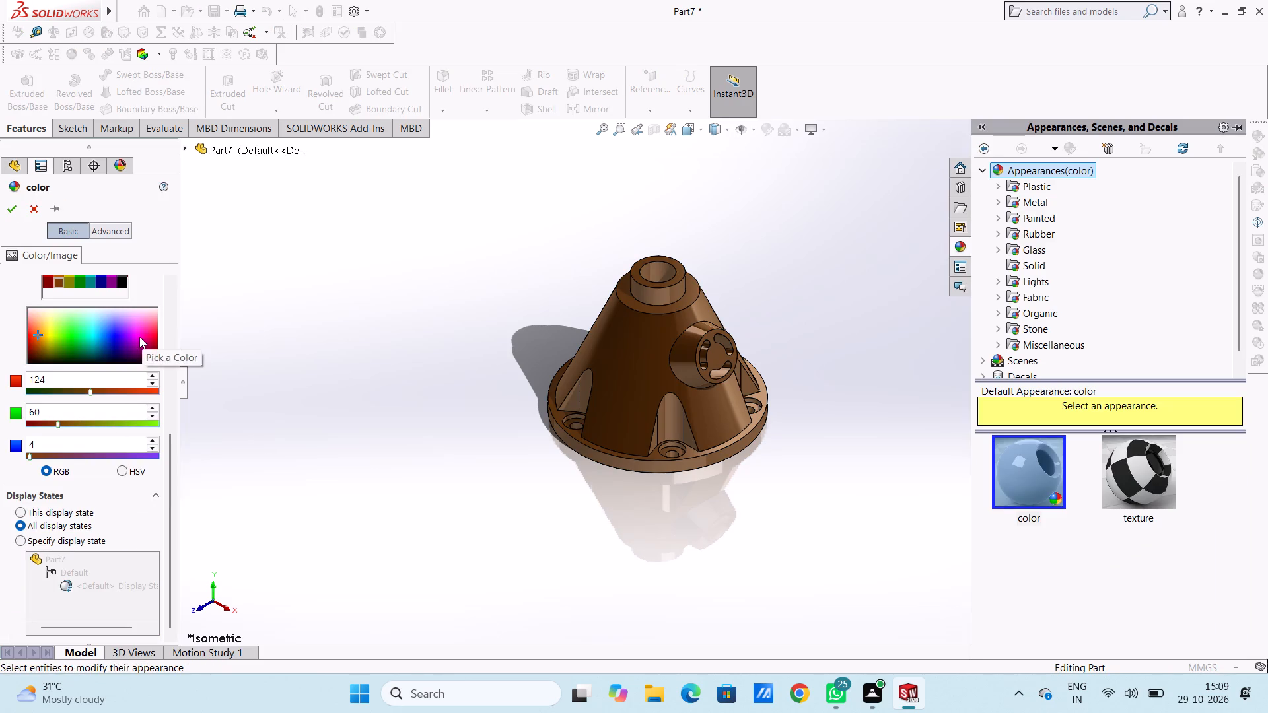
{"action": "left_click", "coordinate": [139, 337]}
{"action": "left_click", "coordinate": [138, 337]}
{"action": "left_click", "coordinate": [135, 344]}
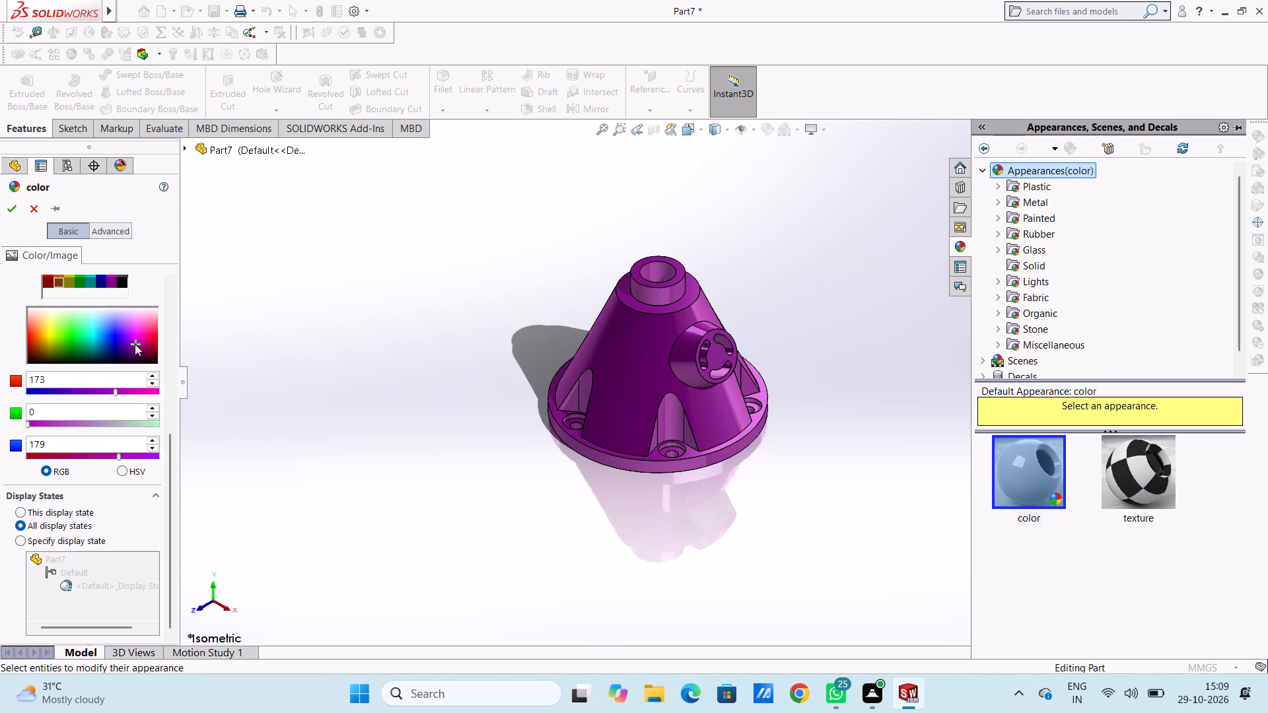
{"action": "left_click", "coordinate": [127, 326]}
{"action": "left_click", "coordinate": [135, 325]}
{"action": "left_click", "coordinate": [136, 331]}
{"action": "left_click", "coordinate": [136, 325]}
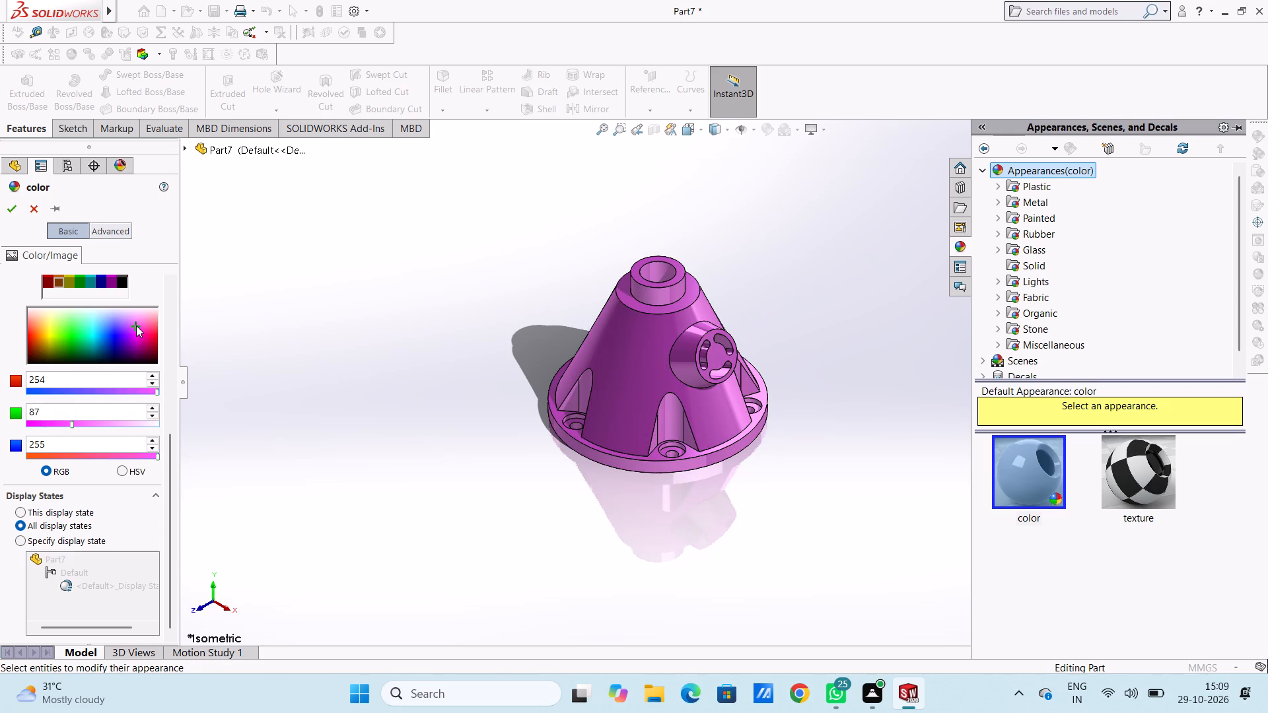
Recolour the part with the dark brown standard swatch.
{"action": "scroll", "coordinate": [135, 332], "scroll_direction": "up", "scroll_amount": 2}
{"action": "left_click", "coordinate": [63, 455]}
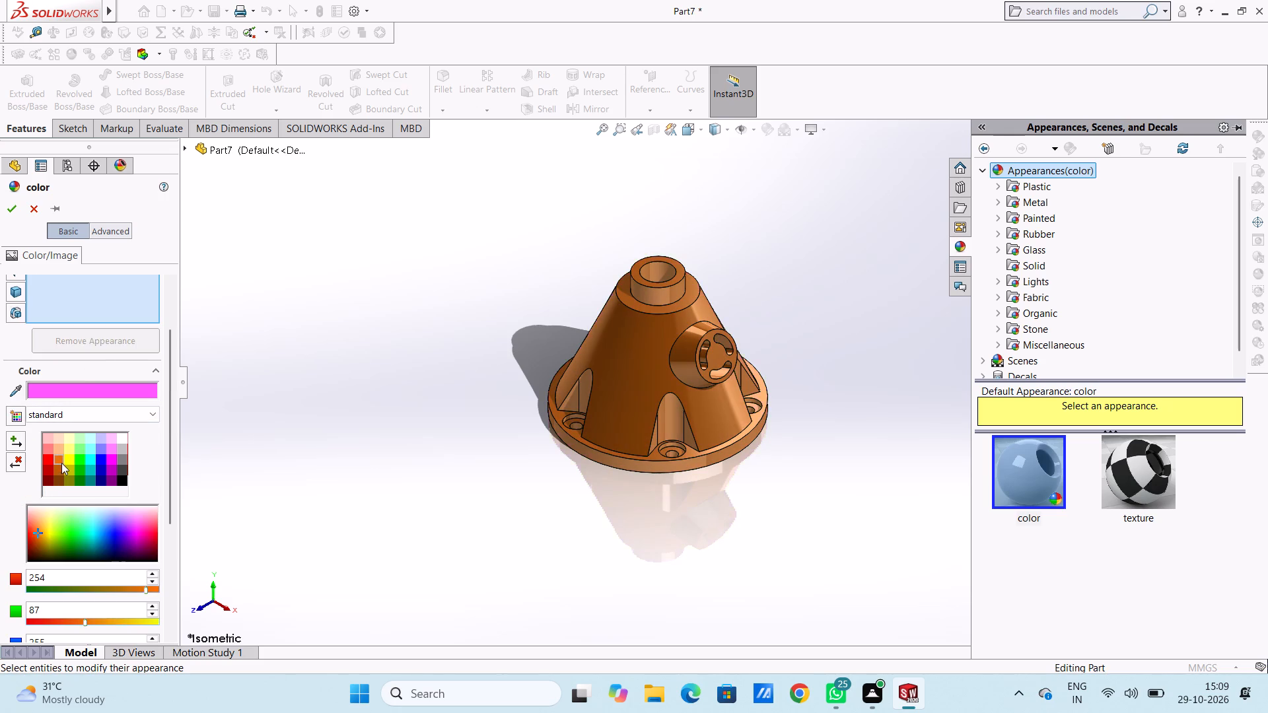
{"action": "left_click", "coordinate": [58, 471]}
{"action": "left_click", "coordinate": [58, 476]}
Sample orange, red and pink shades from the colour spectrum for the part, settling on light pink, RGB 255, 171, 171.
{"action": "scroll", "coordinate": [63, 477], "scroll_direction": "down", "scroll_amount": 3}
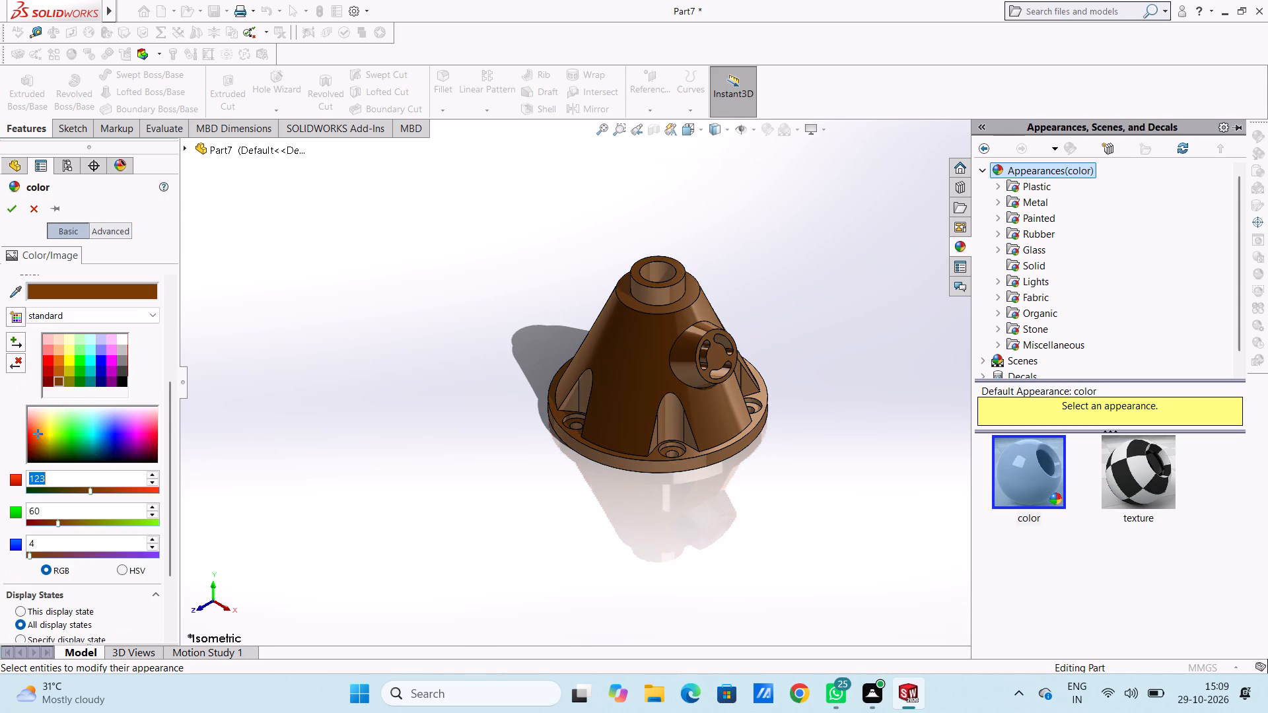
{"action": "left_click", "coordinate": [36, 439]}
{"action": "left_click", "coordinate": [32, 443]}
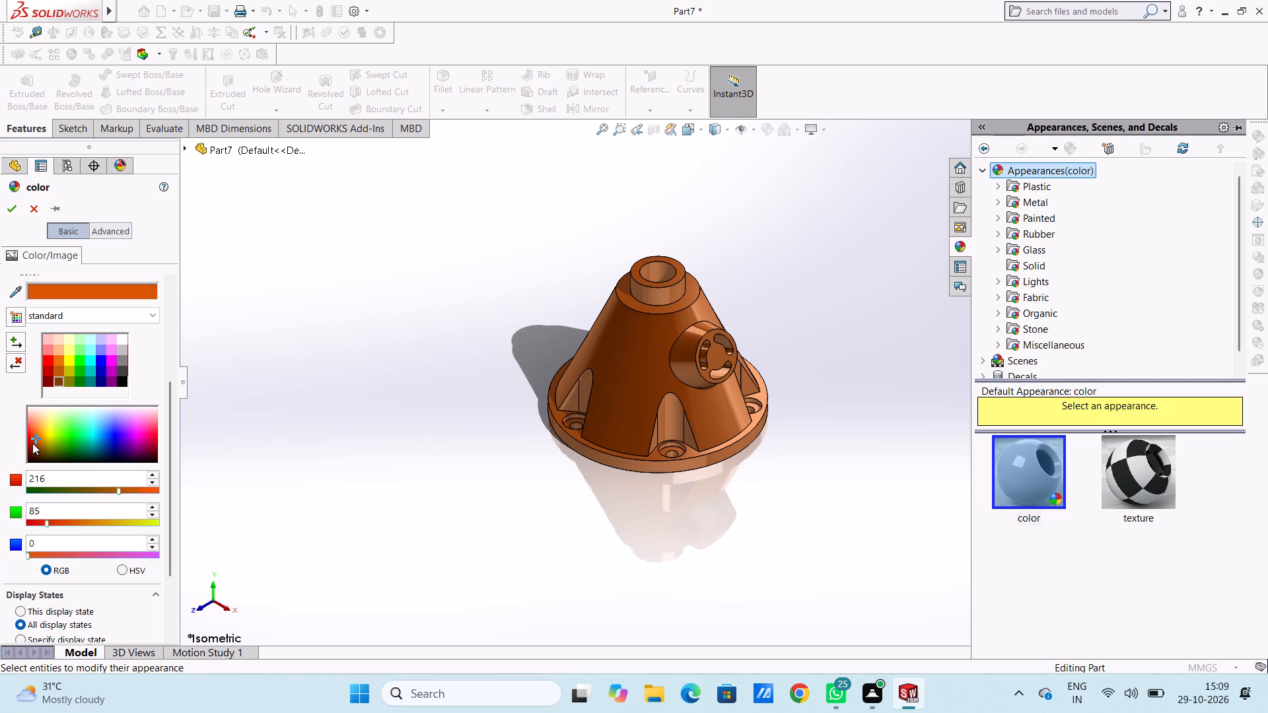
{"action": "left_click", "coordinate": [31, 429]}
{"action": "left_click", "coordinate": [31, 423]}
{"action": "left_click", "coordinate": [29, 418]}
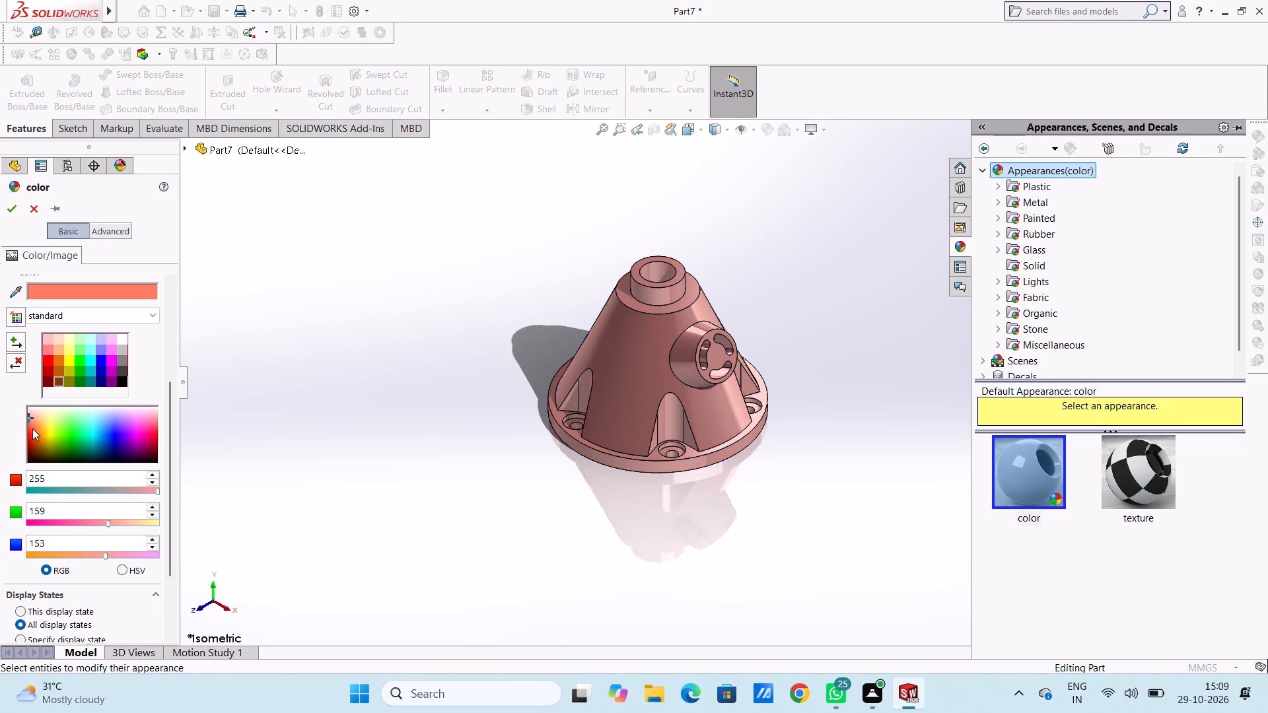
{"action": "left_click", "coordinate": [32, 435]}
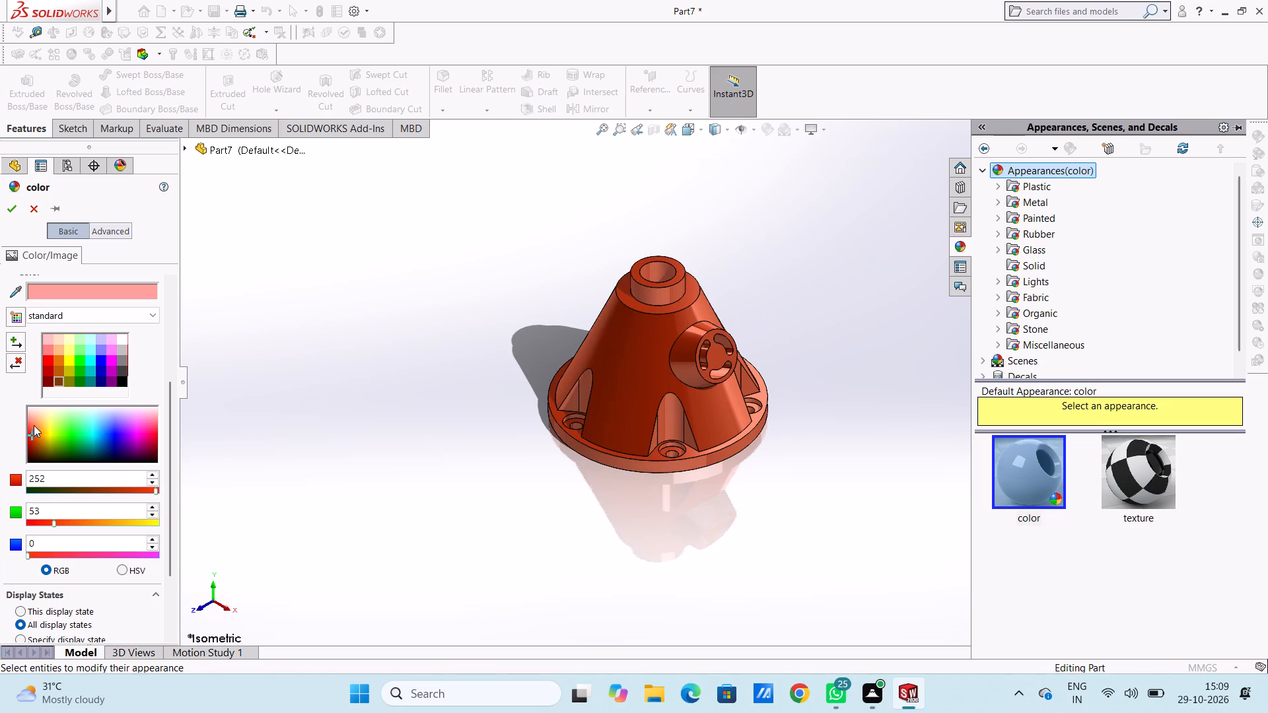
{"action": "left_click", "coordinate": [34, 425]}
{"action": "left_click", "coordinate": [27, 419]}
{"action": "left_click", "coordinate": [26, 416]}
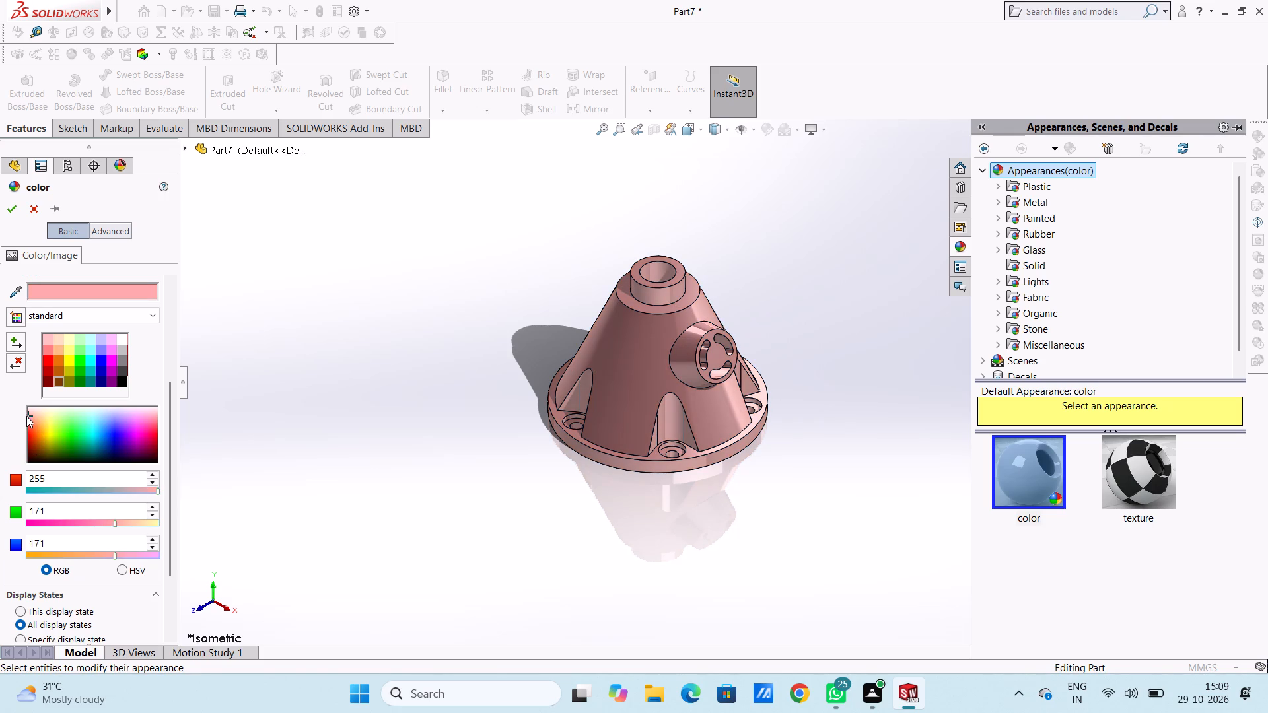
Adjust the part's RGB values to the orange-salmon shade 255, 133, 95 and accept the colour.
{"action": "left_click", "coordinate": [138, 554]}
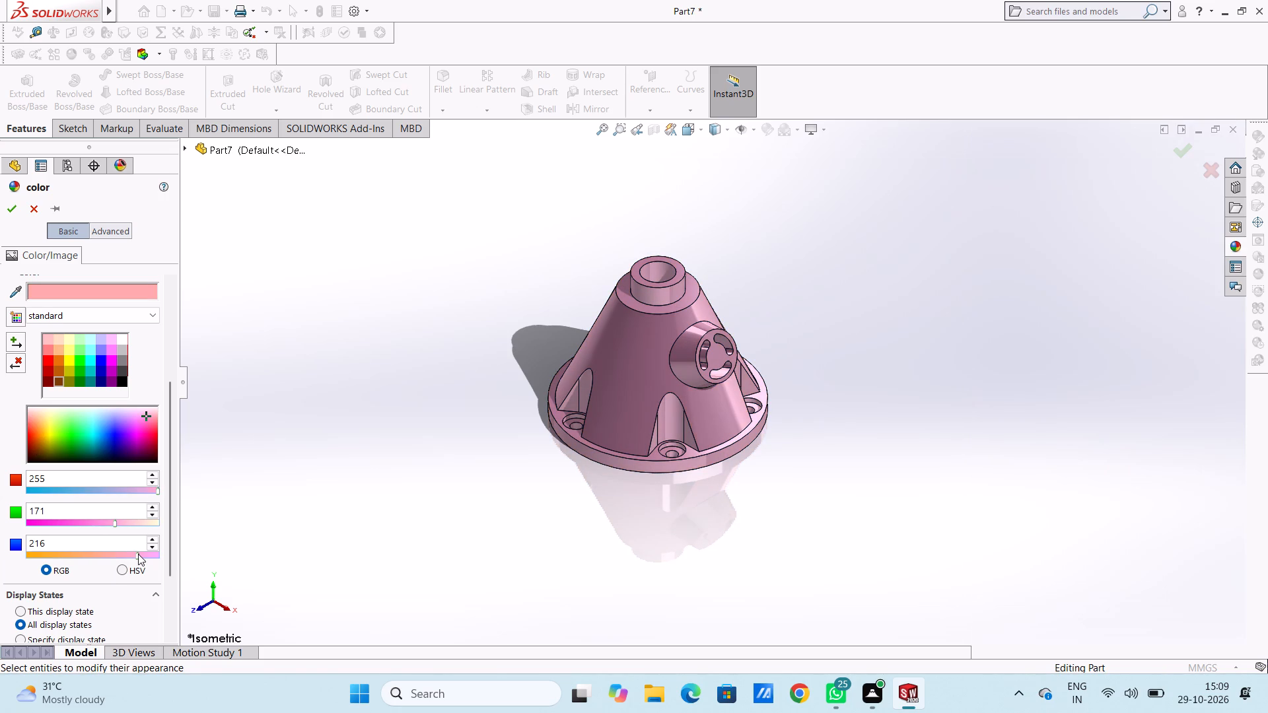
{"action": "left_click", "coordinate": [90, 555]}
{"action": "left_click", "coordinate": [77, 553]}
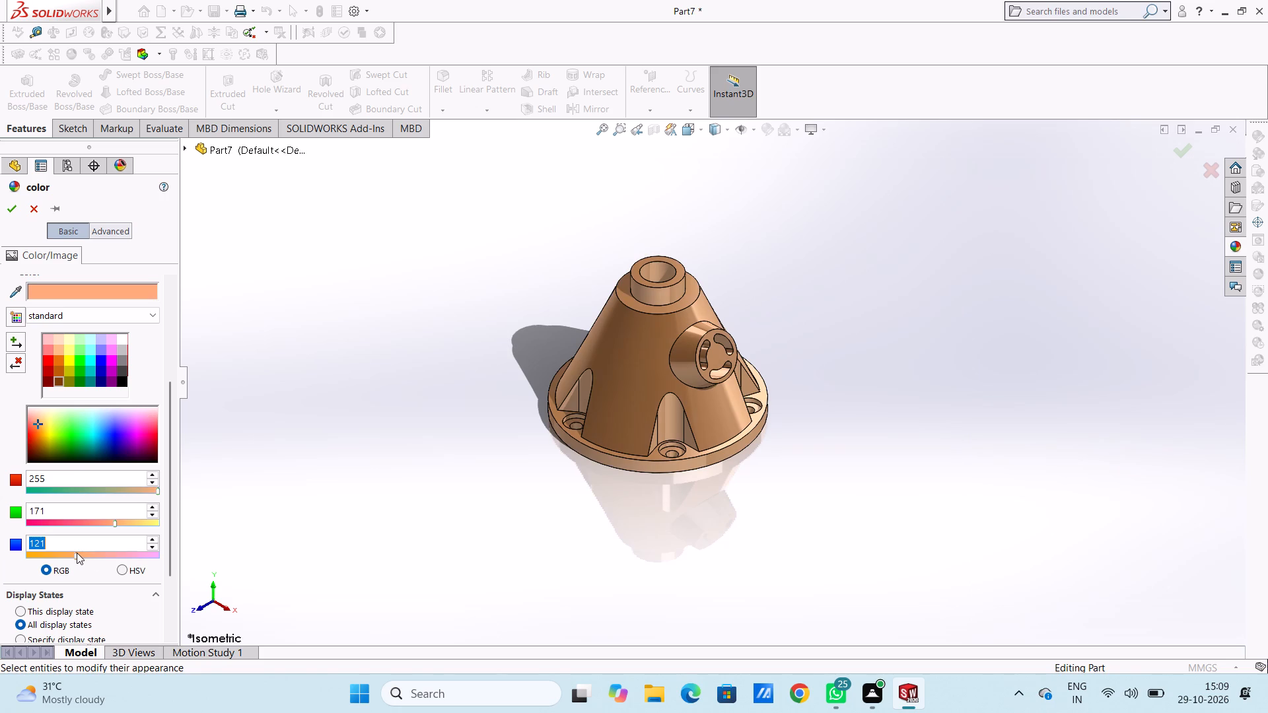
{"action": "left_click", "coordinate": [92, 524]}
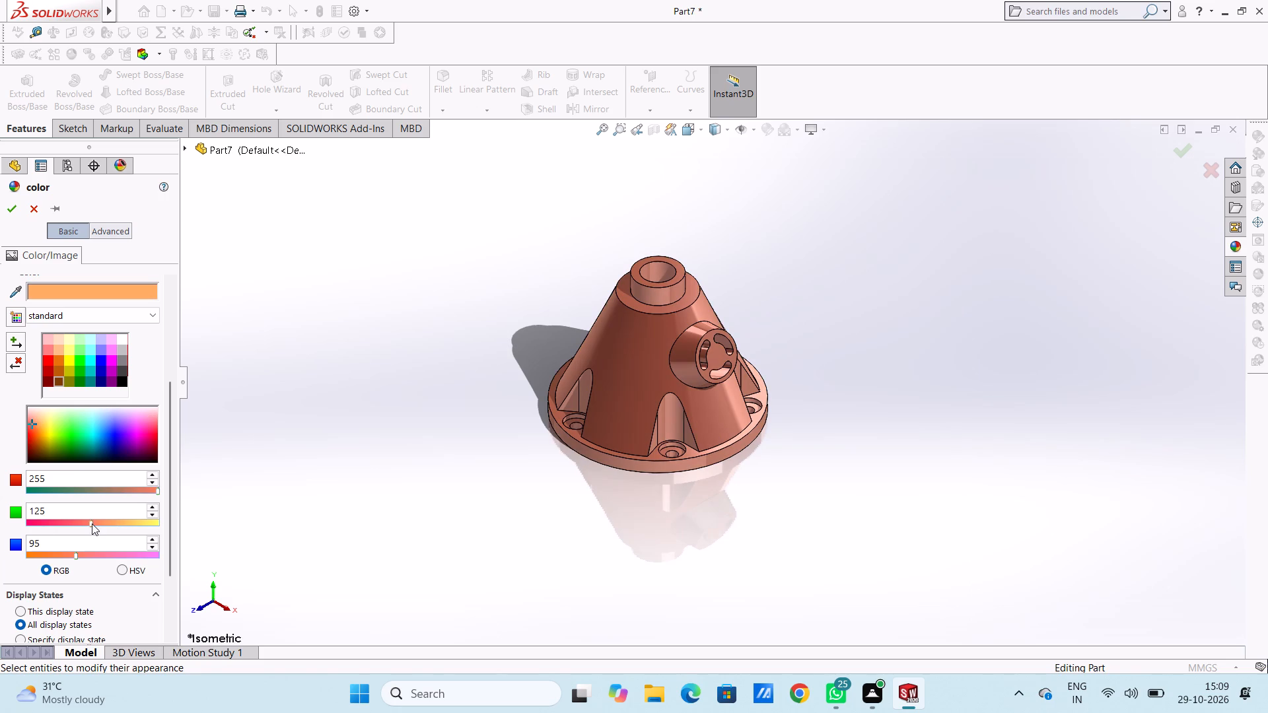
{"action": "left_click", "coordinate": [96, 522]}
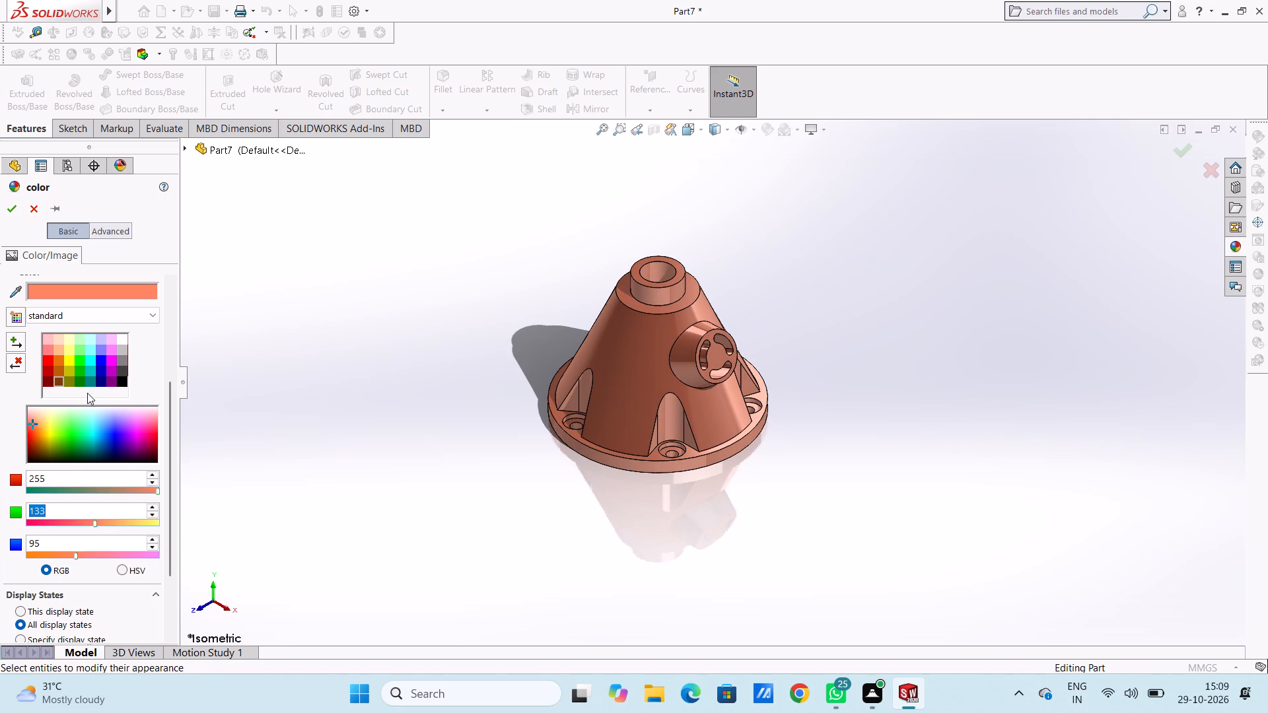
{"action": "left_click", "coordinate": [18, 209]}
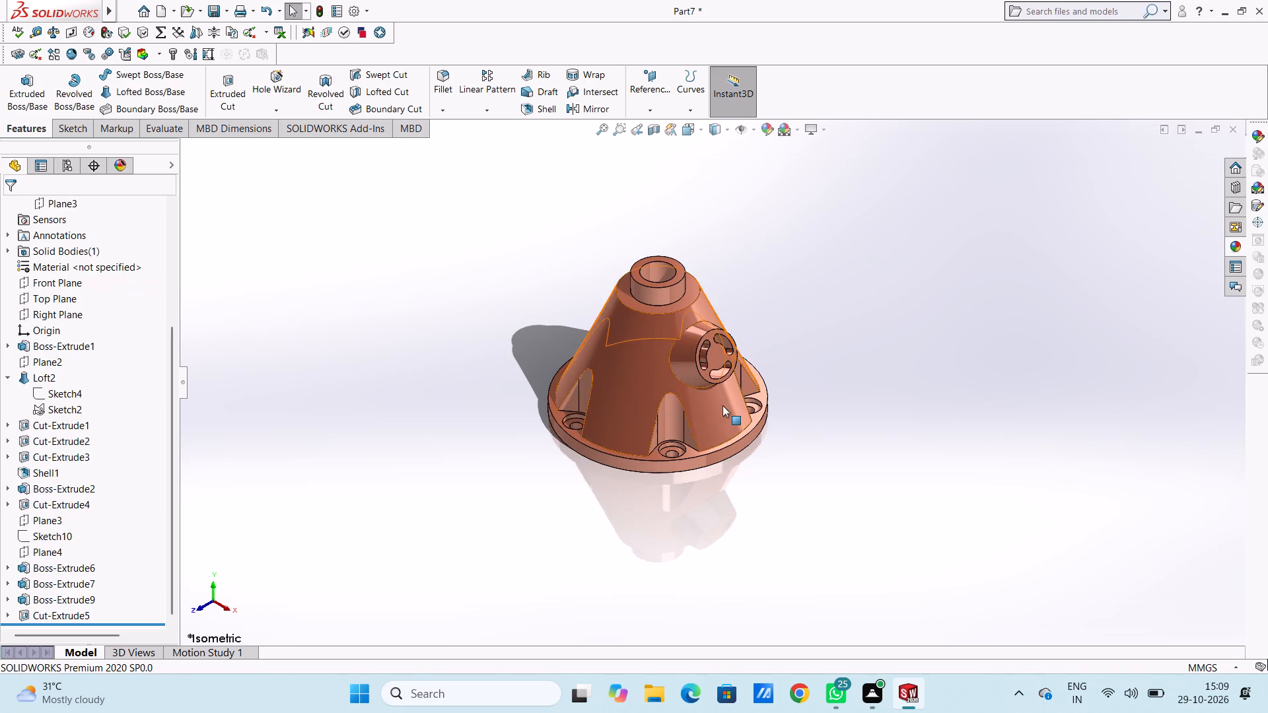
Apply the polished steel metal appearance to the slot cut feature in the side boss.
{"action": "scroll", "coordinate": [668, 294], "scroll_direction": "down", "scroll_amount": 3}
{"action": "scroll", "coordinate": [663, 275], "scroll_direction": "up", "scroll_amount": 4}
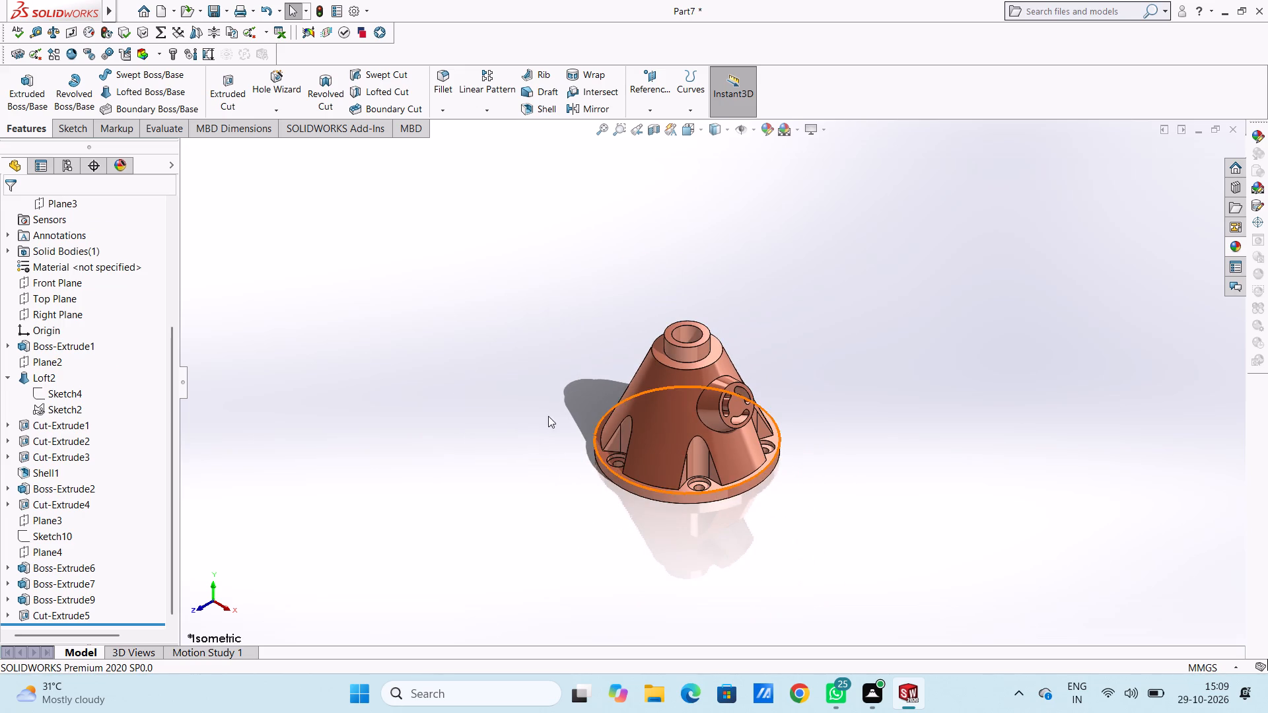
{"action": "scroll", "coordinate": [687, 366], "scroll_direction": "down", "scroll_amount": 3}
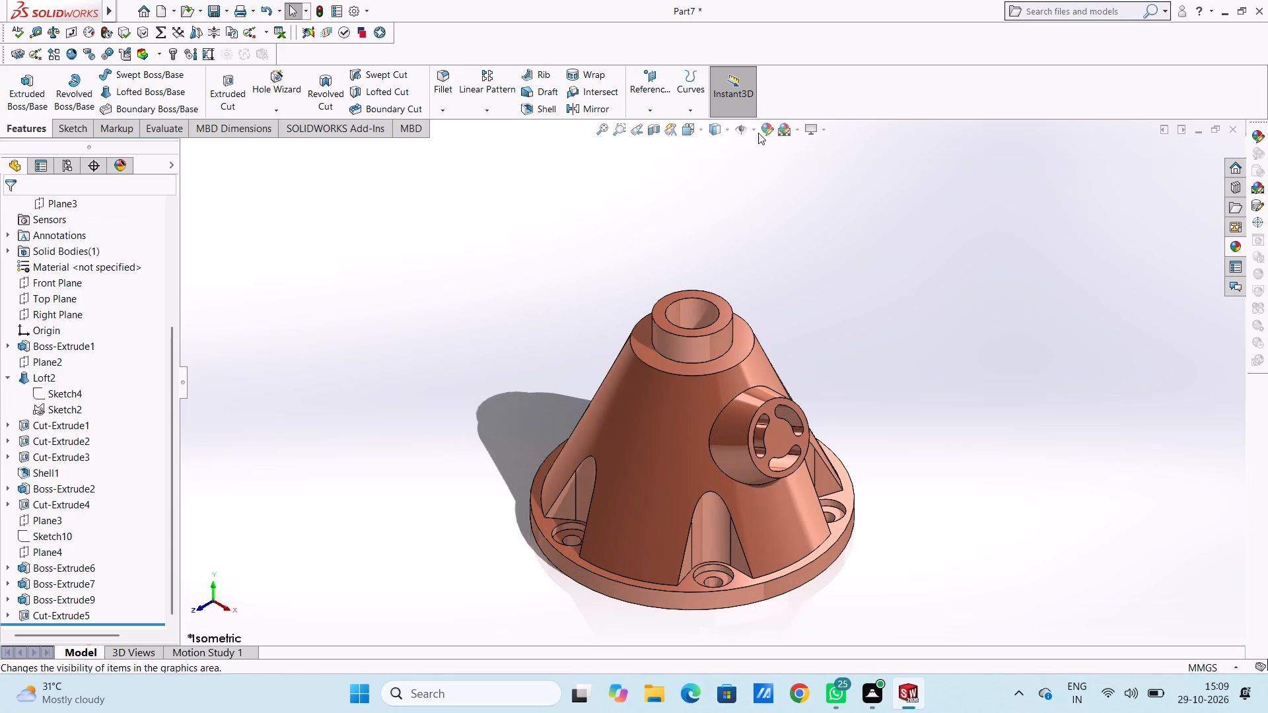
{"action": "left_click", "coordinate": [1228, 240]}
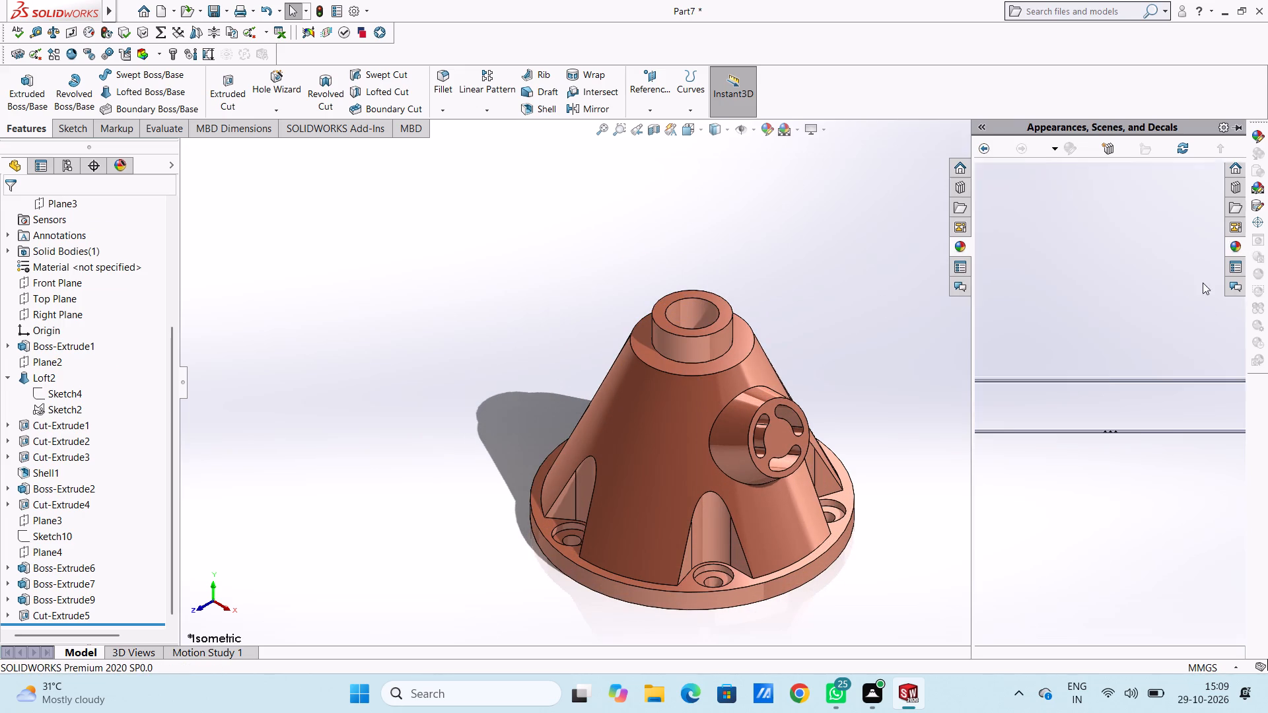
{"action": "left_click", "coordinate": [1025, 201]}
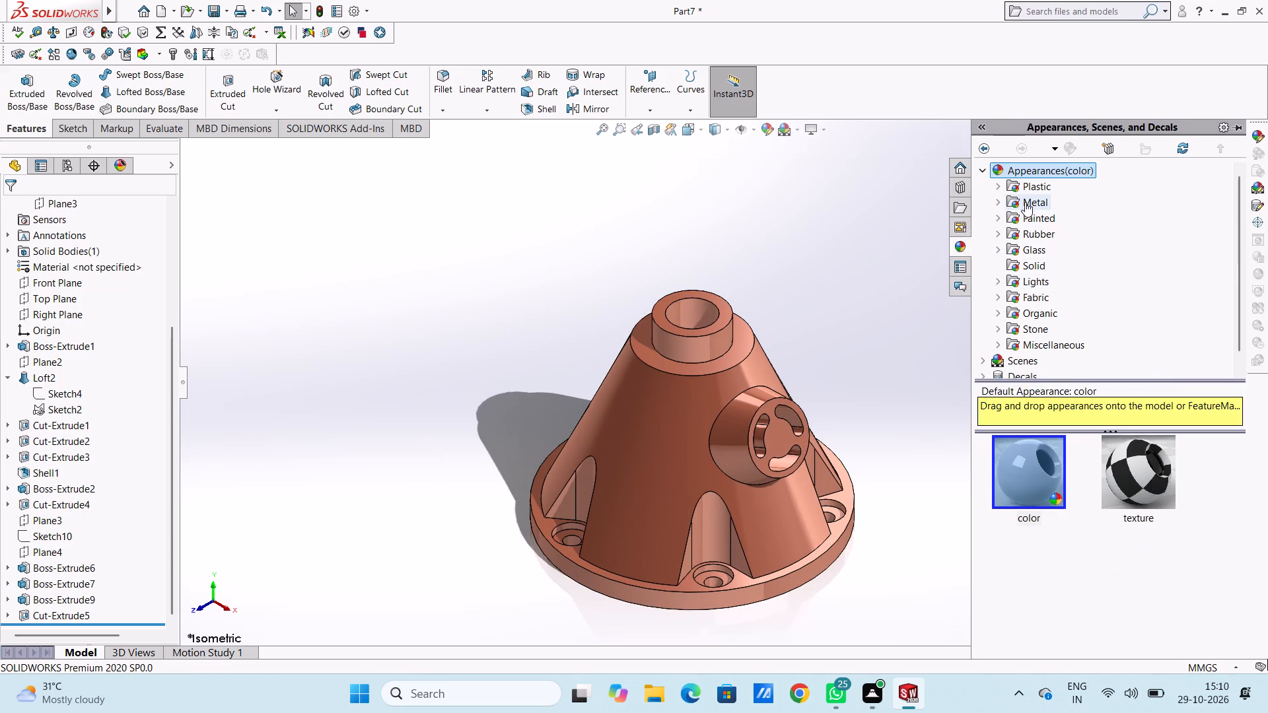
{"action": "scroll", "coordinate": [648, 463], "scroll_direction": "down", "scroll_amount": 6}
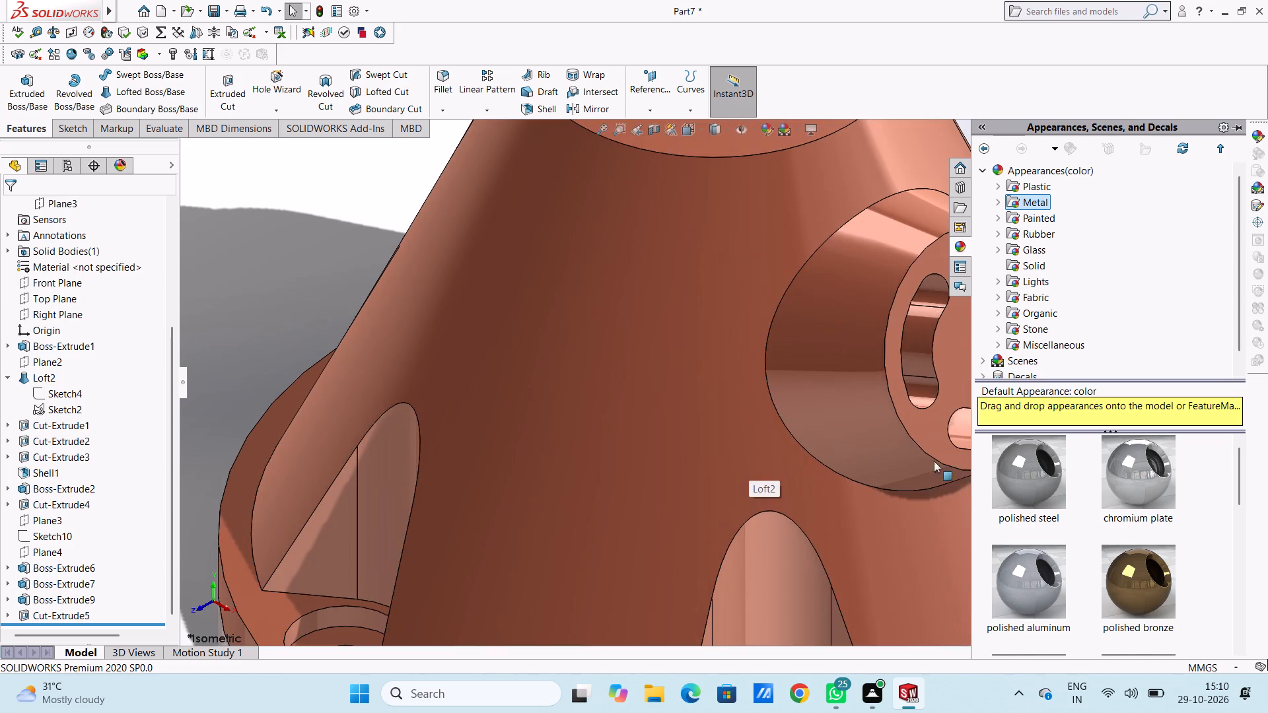
{"action": "scroll", "coordinate": [873, 390], "scroll_direction": "up", "scroll_amount": 5}
{"action": "scroll", "coordinate": [773, 374], "scroll_direction": "down", "scroll_amount": 3}
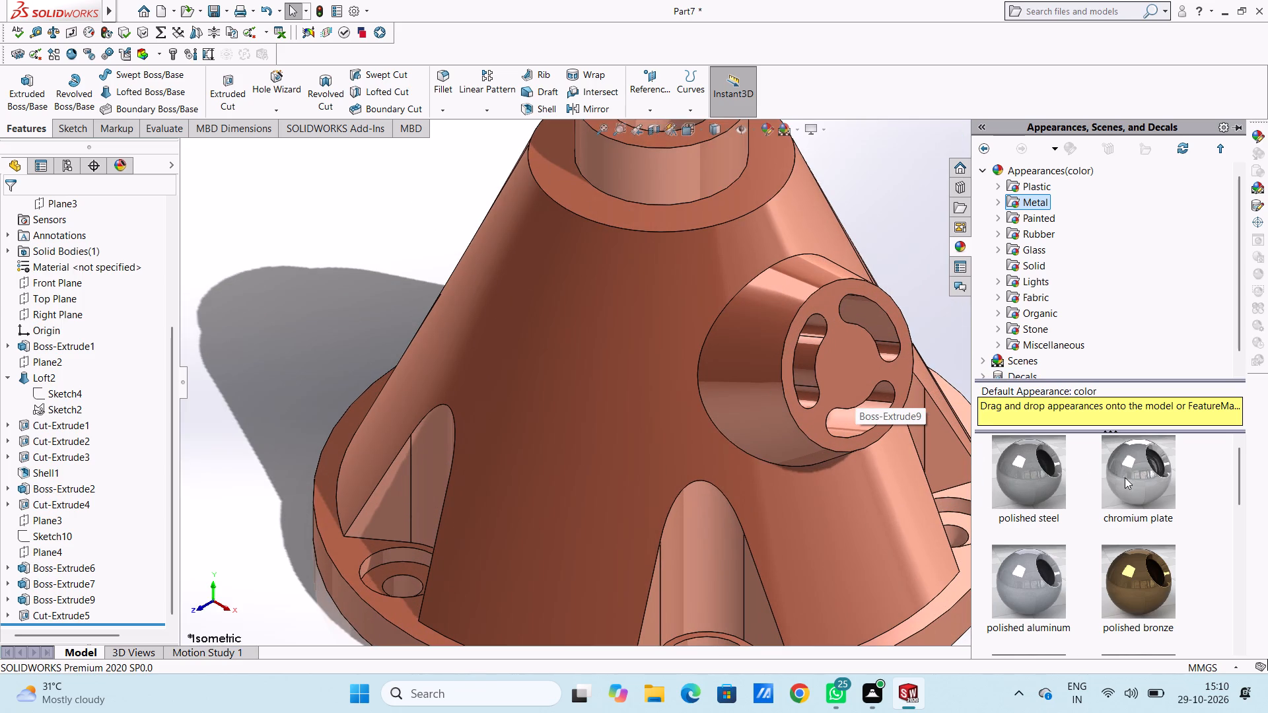
{"action": "left_click_drag", "start_coordinate": [1033, 471], "coordinate": [813, 343]}
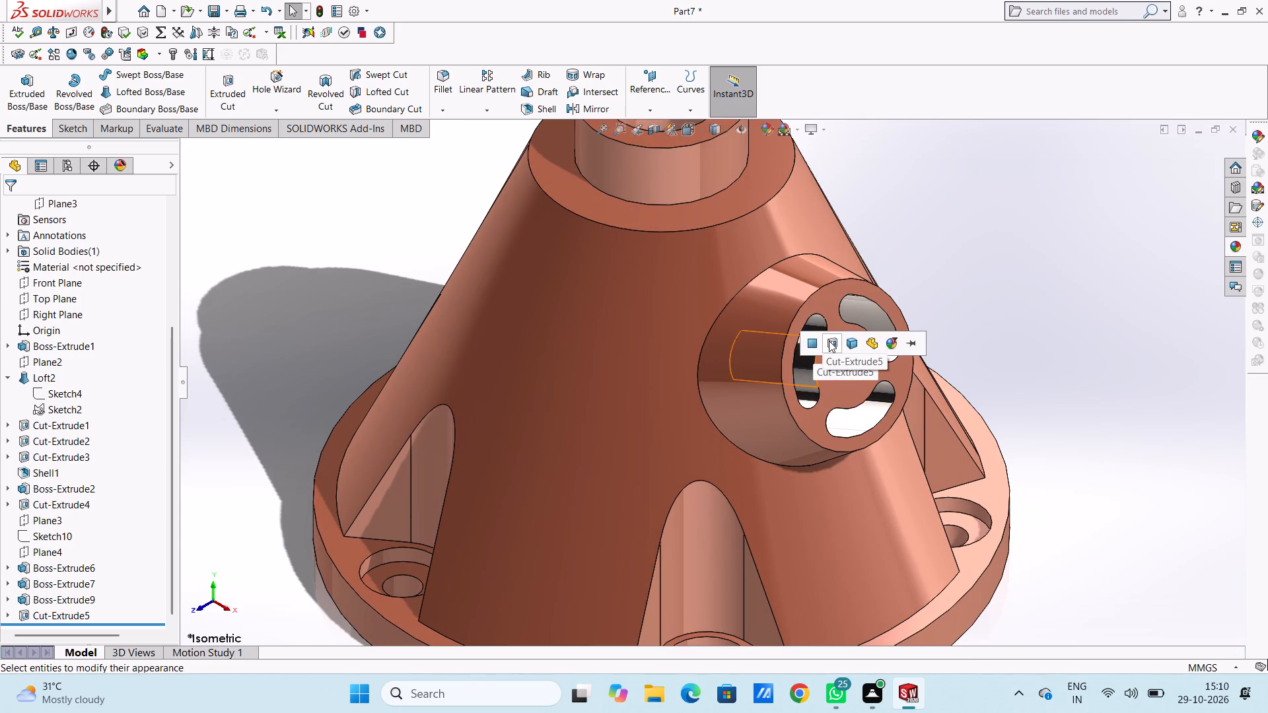
{"action": "left_click", "coordinate": [830, 341]}
Apply polished steel to only the inner bore face of the counterbored flange hole at the front.
{"action": "scroll", "coordinate": [835, 352], "scroll_direction": "up", "scroll_amount": 5}
{"action": "scroll", "coordinate": [649, 526], "scroll_direction": "down", "scroll_amount": 2}
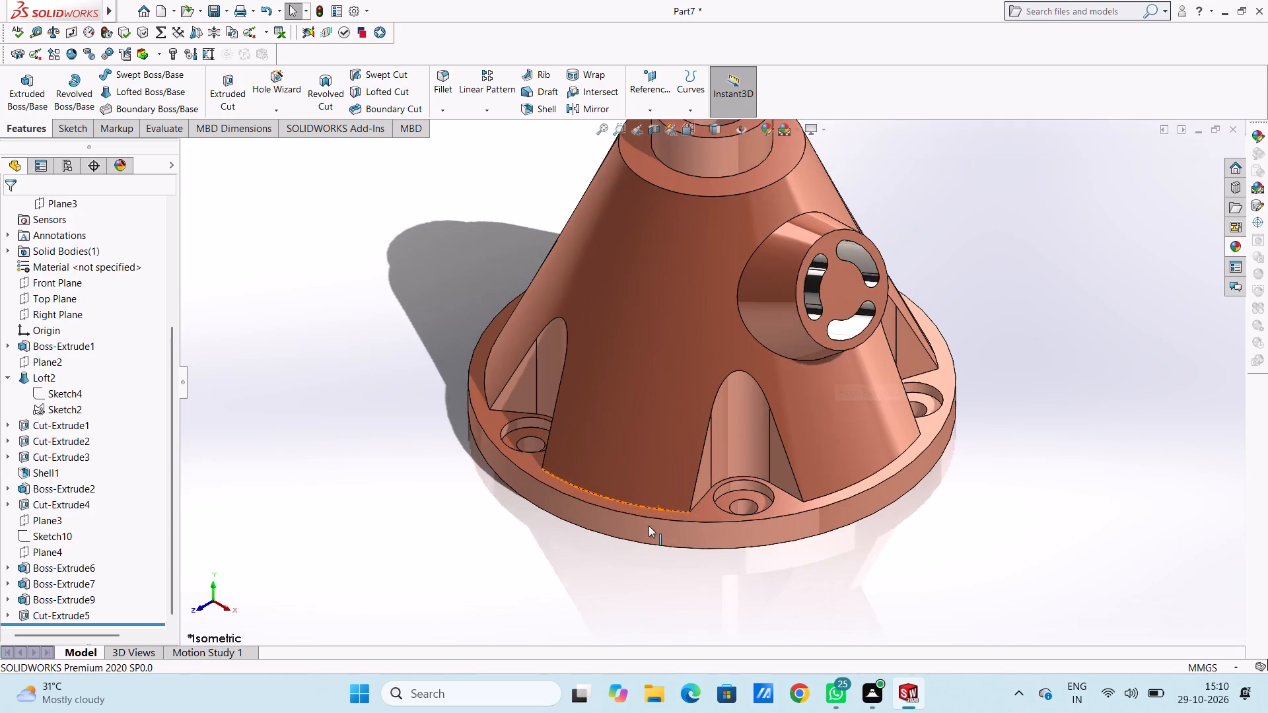
{"action": "scroll", "coordinate": [736, 448], "scroll_direction": "down", "scroll_amount": 3}
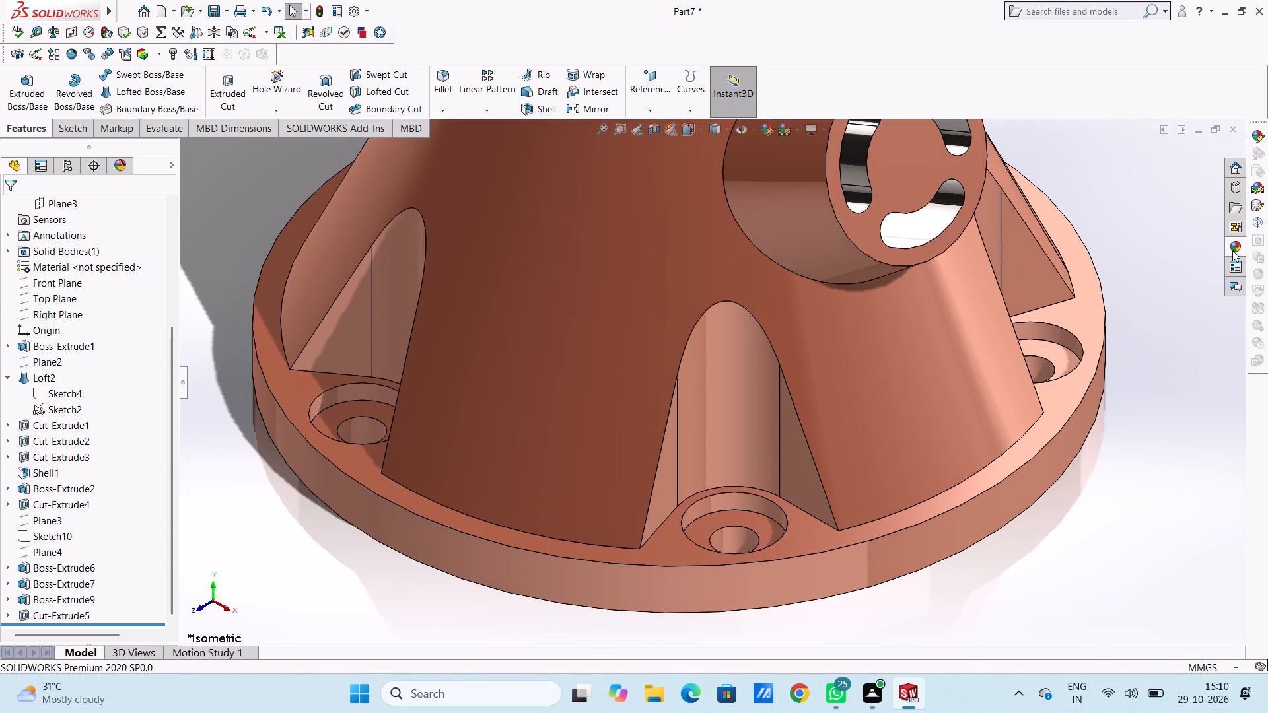
{"action": "left_click", "coordinate": [1232, 250]}
{"action": "scroll", "coordinate": [760, 539], "scroll_direction": "down", "scroll_amount": 5}
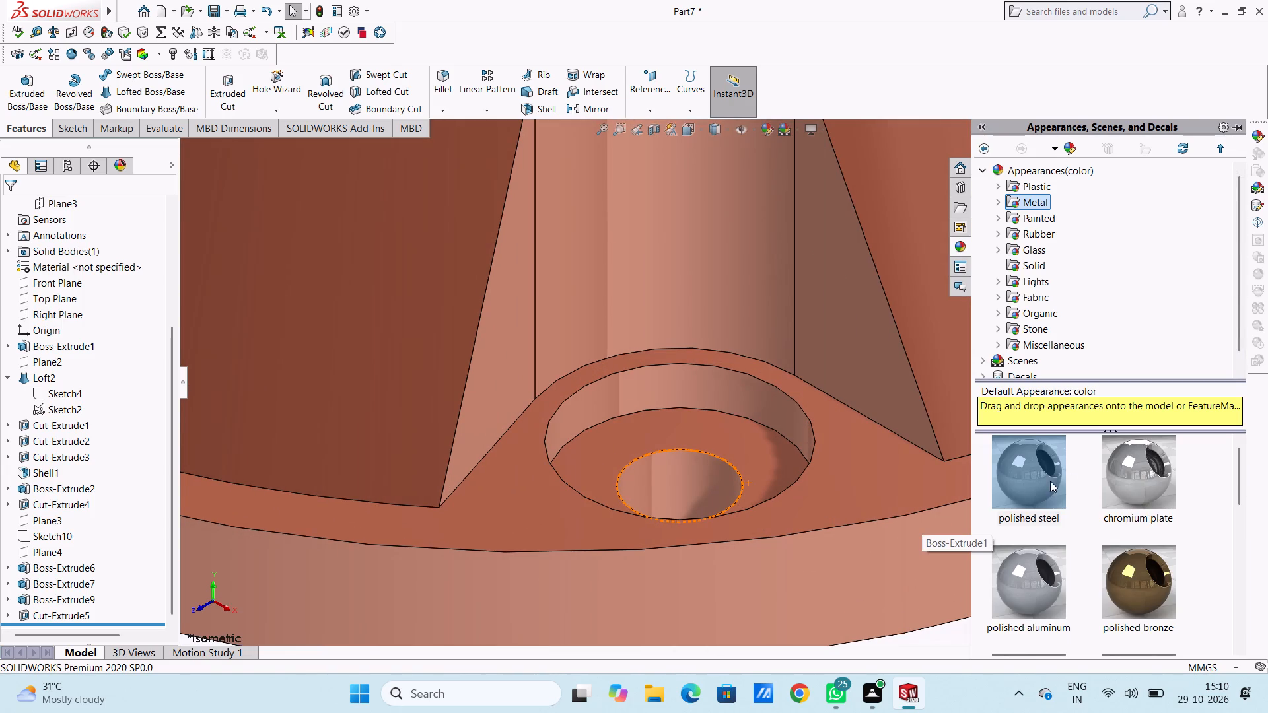
{"action": "left_click_drag", "start_coordinate": [1034, 471], "coordinate": [685, 489]}
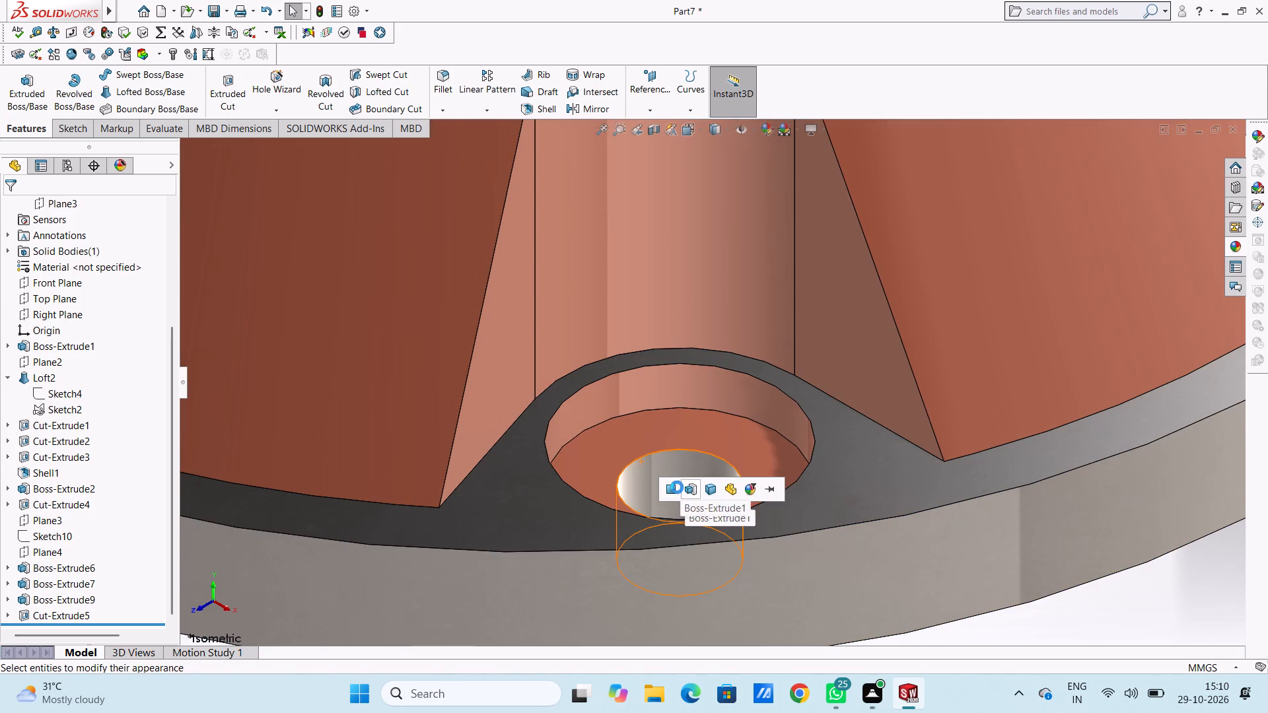
{"action": "left_click", "coordinate": [671, 487]}
Colour the bore, counterbore floor and counterbore wall of an adjacent flange hole with the light grey standard swatch.
{"action": "scroll", "coordinate": [671, 487], "scroll_direction": "up", "scroll_amount": 13}
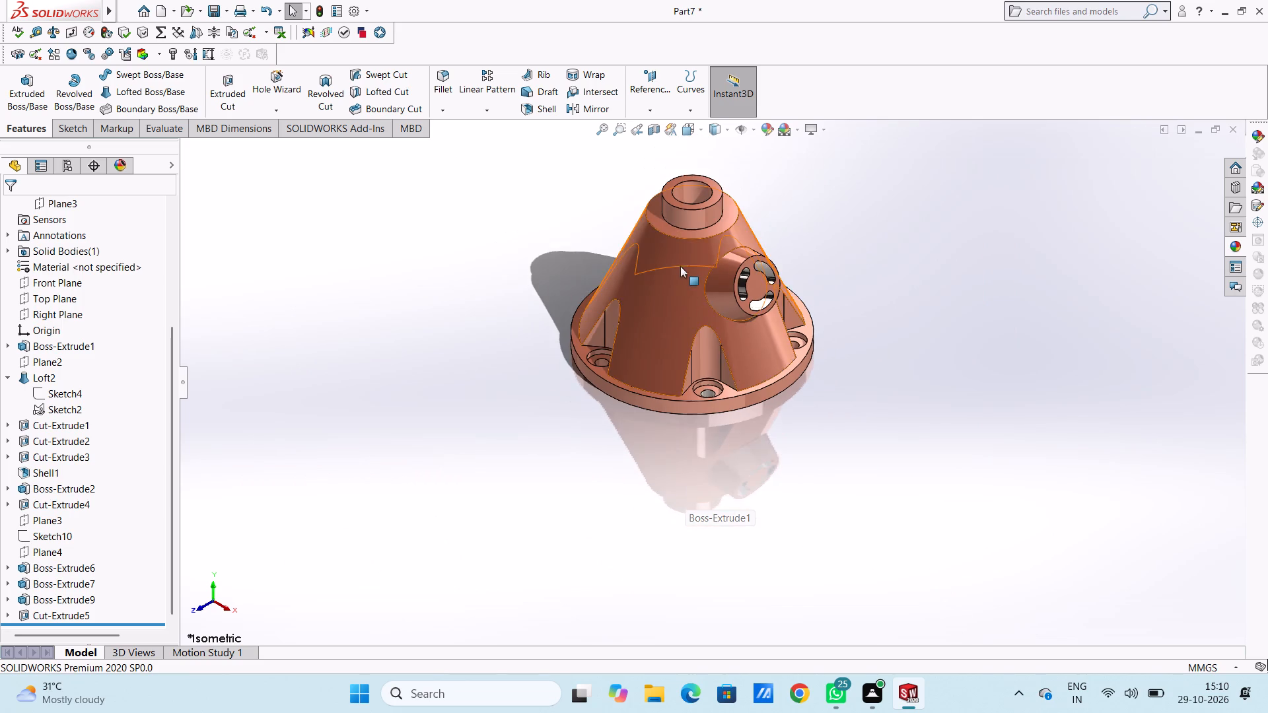
{"action": "scroll", "coordinate": [681, 265], "scroll_direction": "down", "scroll_amount": 4}
{"action": "scroll", "coordinate": [479, 504], "scroll_direction": "down", "scroll_amount": 5}
{"action": "middle_click_drag", "start_coordinate": [641, 469], "coordinate": [678, 464]}
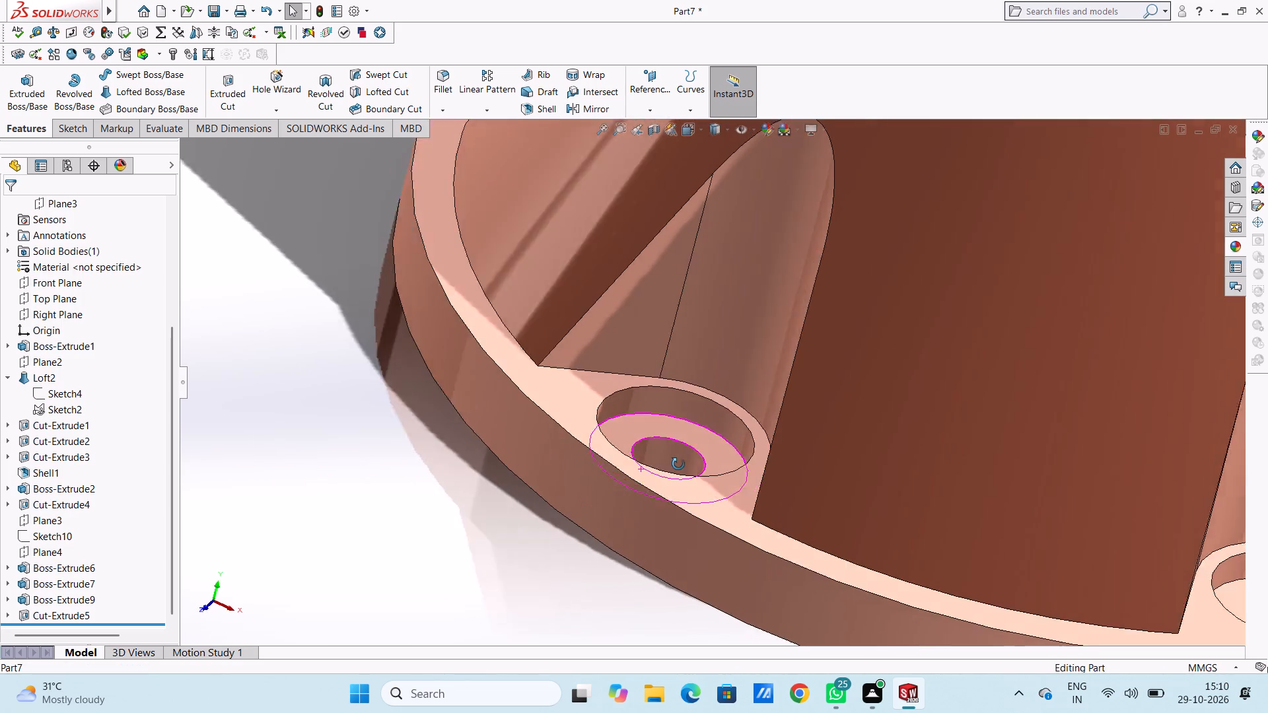
{"action": "middle_click_drag", "start_coordinate": [678, 464], "coordinate": [702, 552]}
{"action": "scroll", "coordinate": [644, 460], "scroll_direction": "down", "scroll_amount": 5}
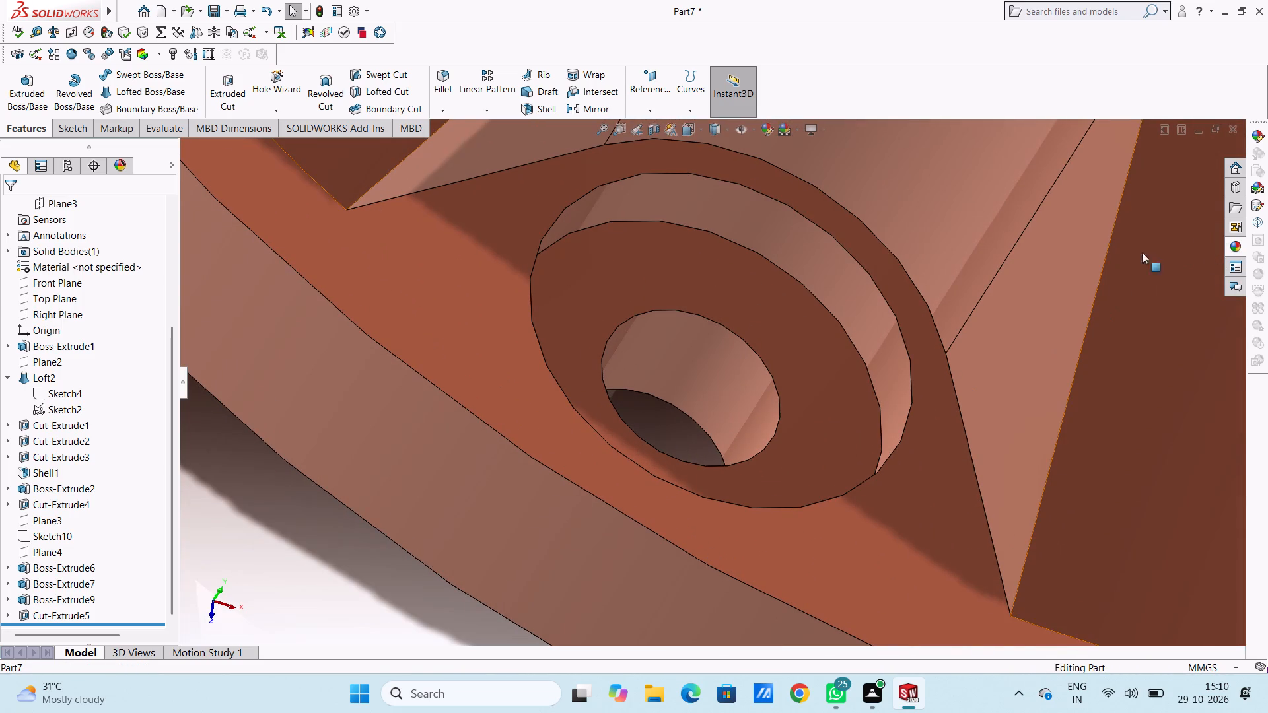
{"action": "scroll", "coordinate": [775, 244], "scroll_direction": "up", "scroll_amount": 5}
{"action": "scroll", "coordinate": [721, 335], "scroll_direction": "up", "scroll_amount": 3}
{"action": "left_click", "coordinate": [709, 383]}
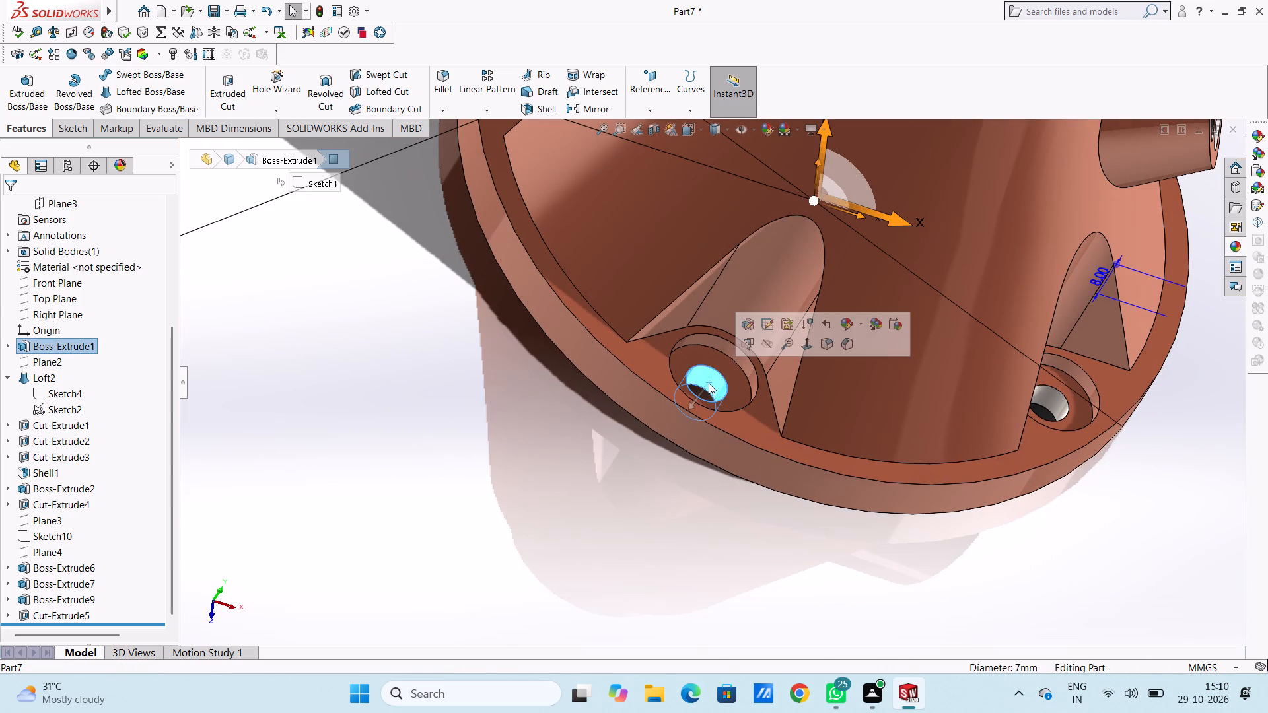
{"action": "left_click", "coordinate": [767, 131]}
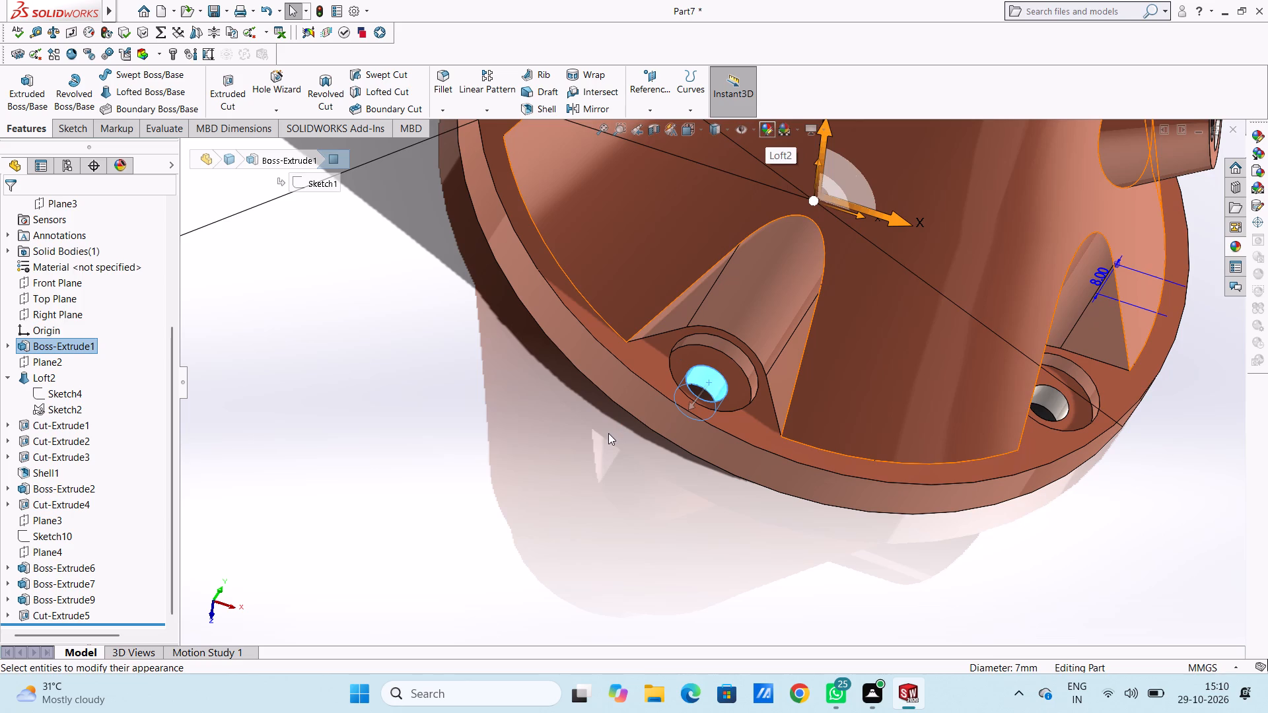
{"action": "left_click", "coordinate": [123, 529]}
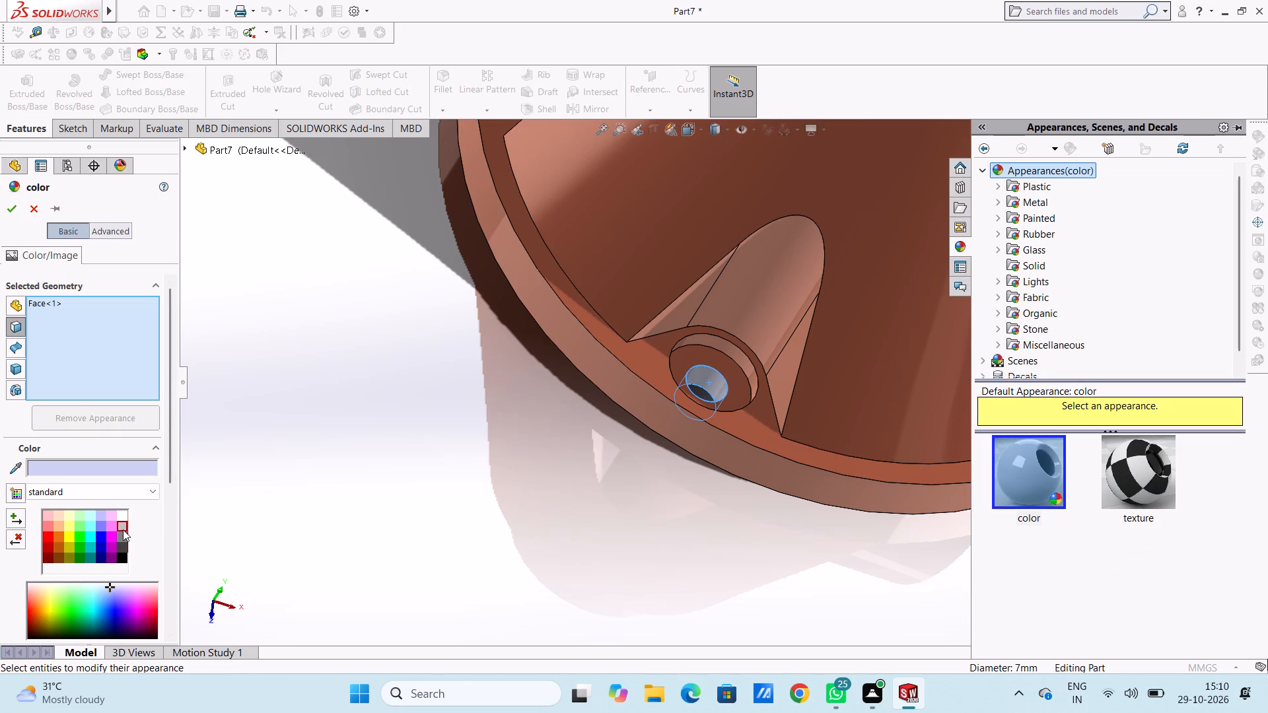
{"action": "left_click", "coordinate": [687, 353]}
{"action": "left_click", "coordinate": [703, 339]}
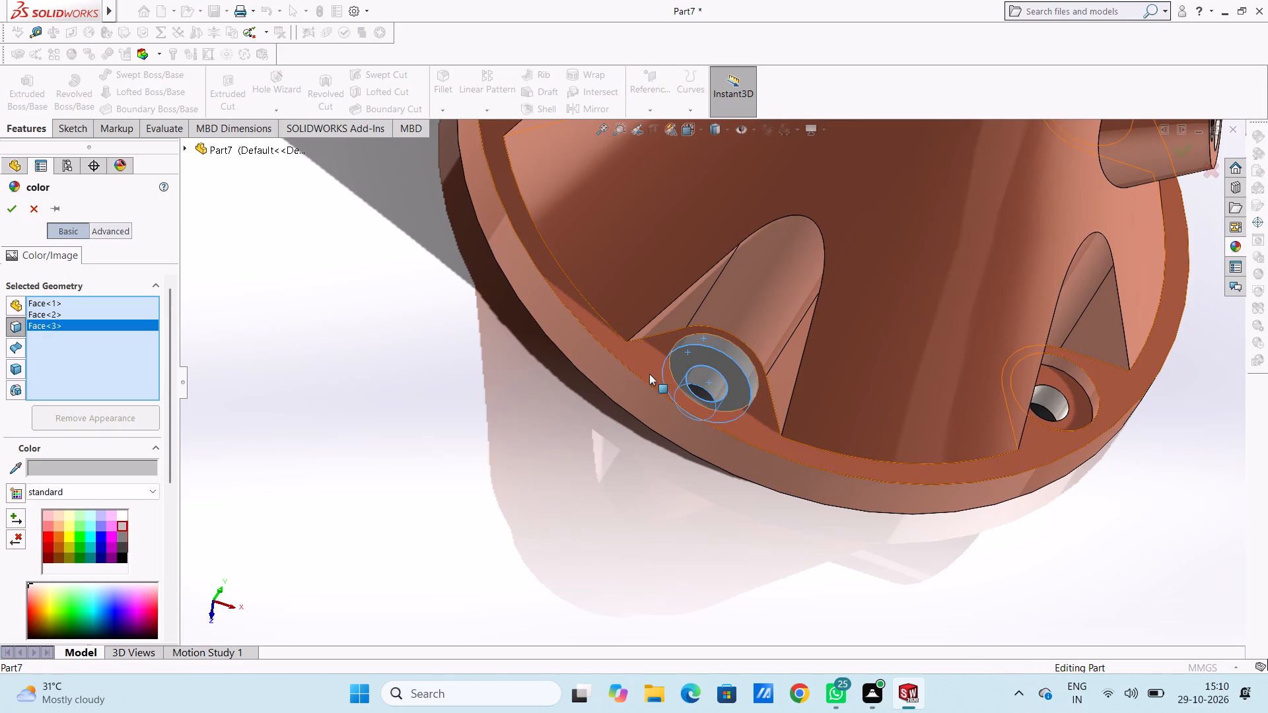
Add the counterbore wall and floor of the hole with the polished steel bore to the light grey colouring.
{"action": "middle_click_drag", "start_coordinate": [1026, 371], "coordinate": [960, 332]}
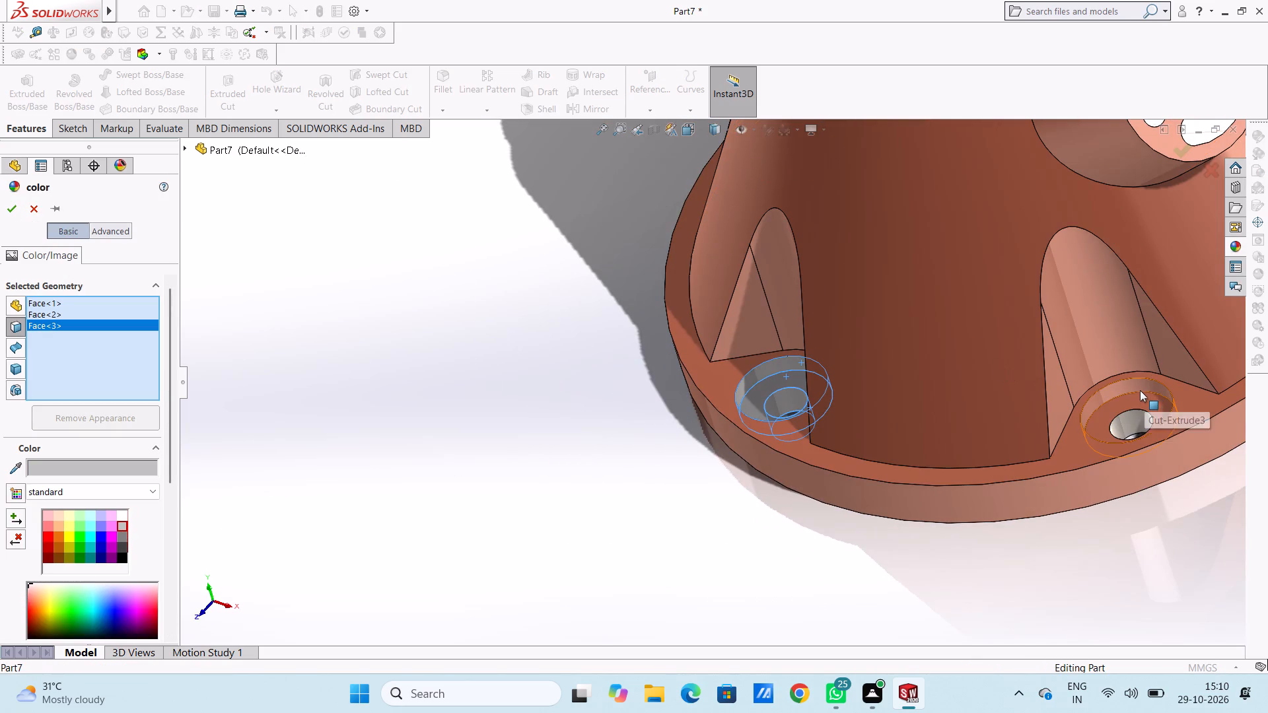
{"action": "left_click", "coordinate": [1140, 390]}
{"action": "left_click", "coordinate": [1137, 405]}
Add the counterbore wall, floor and bore of the third flange hole to the light grey colouring.
{"action": "scroll", "coordinate": [1158, 407], "scroll_direction": "up", "scroll_amount": 4}
{"action": "middle_click_drag", "start_coordinate": [1056, 308], "coordinate": [1022, 280]}
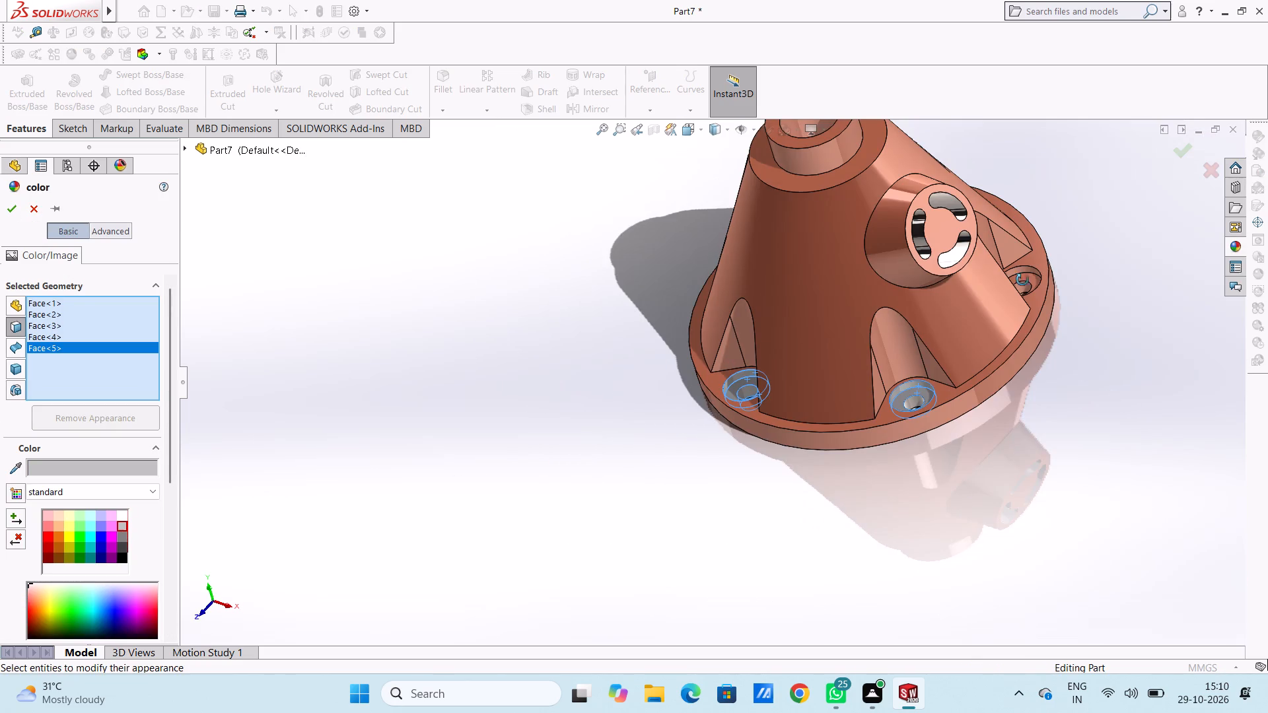
{"action": "middle_click_drag", "start_coordinate": [1022, 280], "coordinate": [1006, 474]}
{"action": "scroll", "coordinate": [1043, 265], "scroll_direction": "down", "scroll_amount": 6}
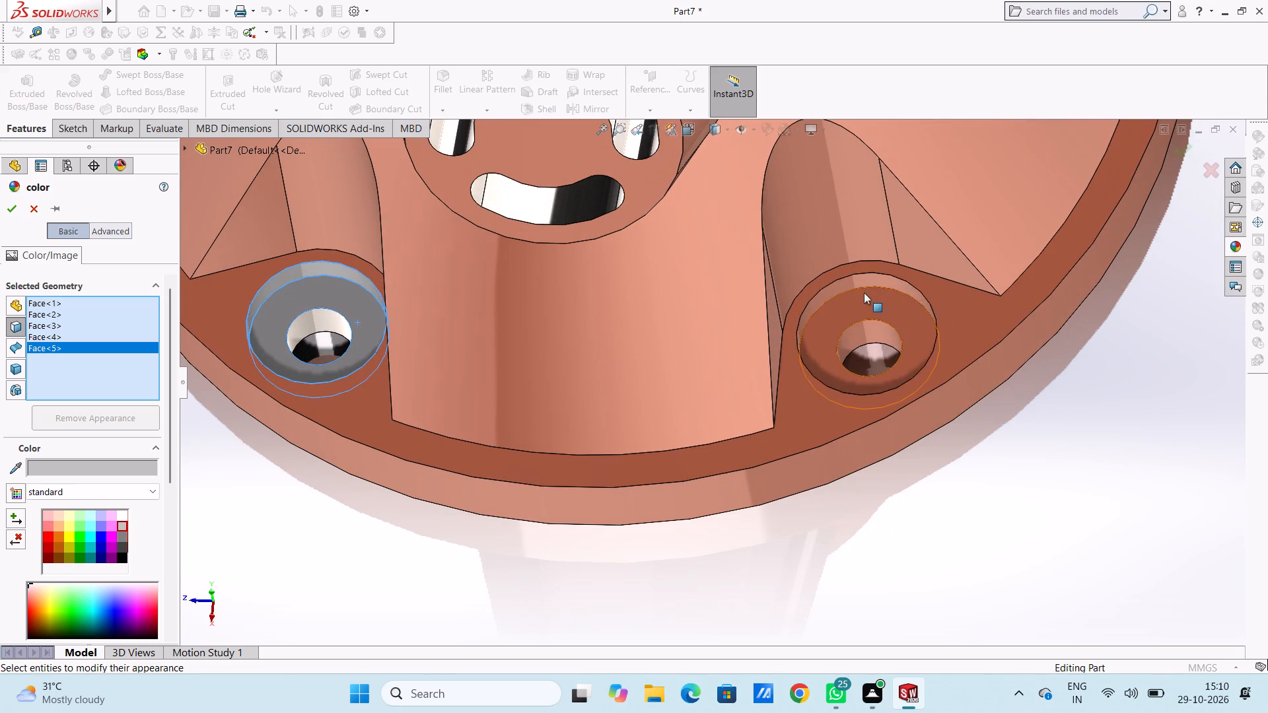
{"action": "left_click", "coordinate": [865, 277]}
{"action": "left_click", "coordinate": [873, 306]}
{"action": "left_click", "coordinate": [874, 329]}
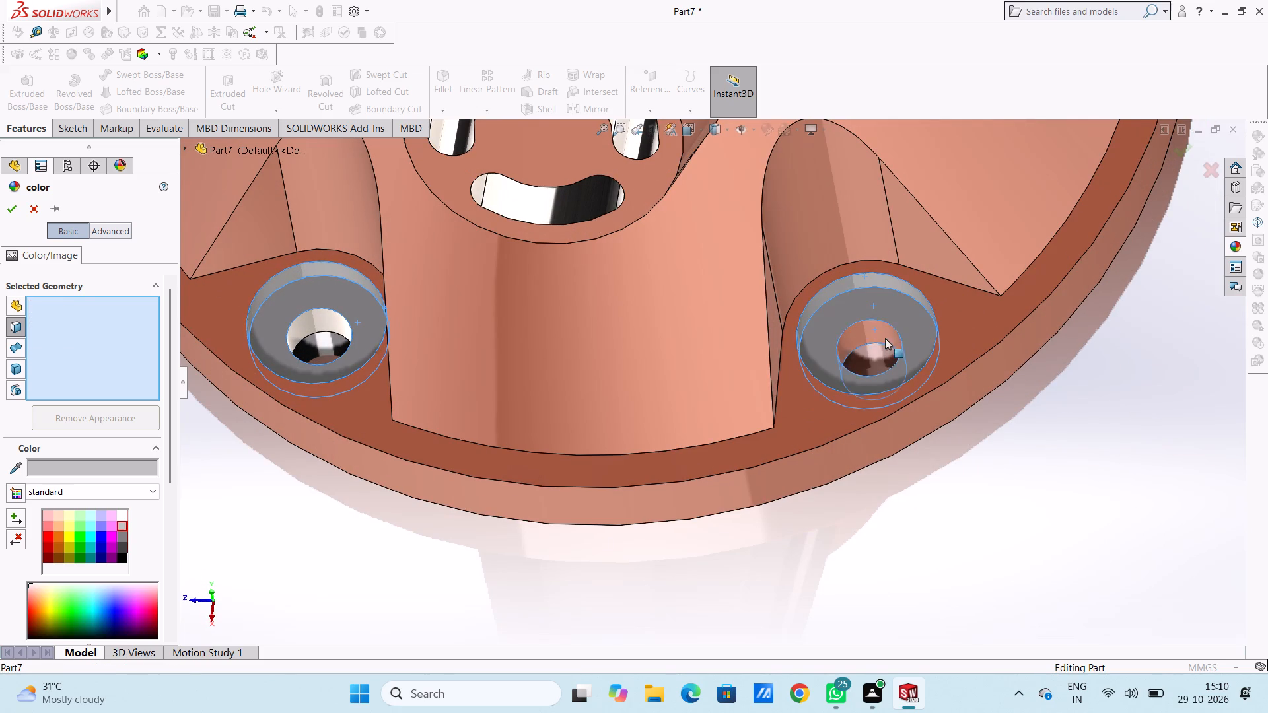
Add the counterbore wall, floor and bore of the fourth flange hole to the light grey colouring.
{"action": "scroll", "coordinate": [905, 318], "scroll_direction": "up", "scroll_amount": 6}
{"action": "middle_click_drag", "start_coordinate": [882, 200], "coordinate": [802, 335]}
{"action": "scroll", "coordinate": [855, 212], "scroll_direction": "down", "scroll_amount": 5}
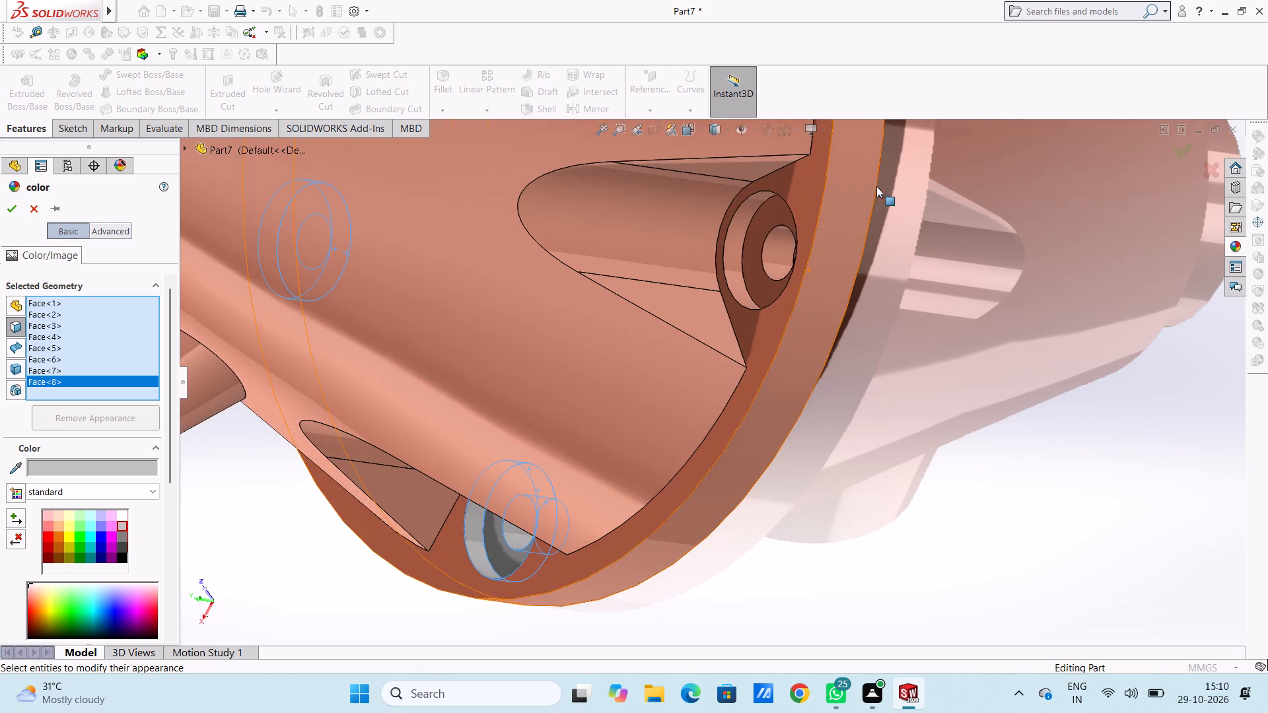
{"action": "left_click", "coordinate": [742, 214]}
{"action": "left_click", "coordinate": [770, 219]}
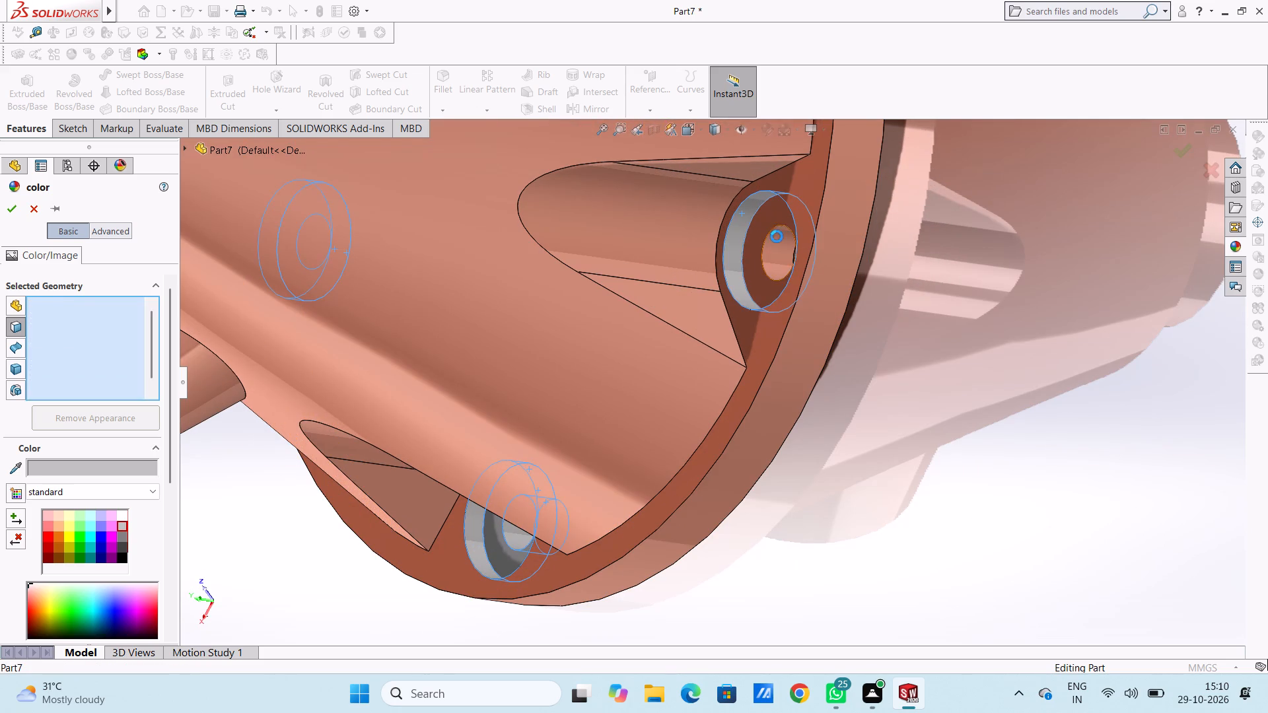
{"action": "left_click", "coordinate": [779, 245]}
Add the fifth hole's counterbore wall, floor and bore, plus its notch's curved face and both flat side faces, to the light grey colouring.
{"action": "scroll", "coordinate": [783, 247], "scroll_direction": "up", "scroll_amount": 5}
{"action": "middle_click_drag", "start_coordinate": [754, 192], "coordinate": [767, 322]}
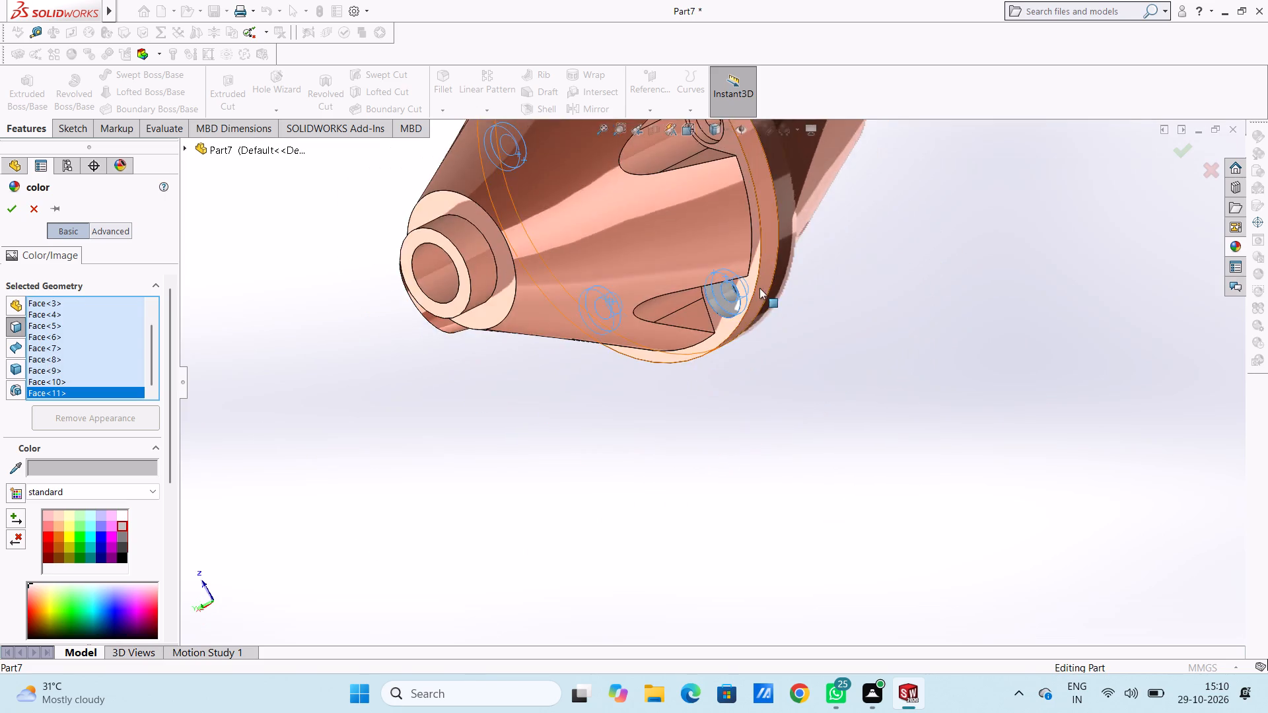
{"action": "scroll", "coordinate": [757, 186], "scroll_direction": "up", "scroll_amount": 5}
{"action": "scroll", "coordinate": [753, 228], "scroll_direction": "down", "scroll_amount": 5}
{"action": "middle_click_drag", "start_coordinate": [638, 374], "coordinate": [582, 307]}
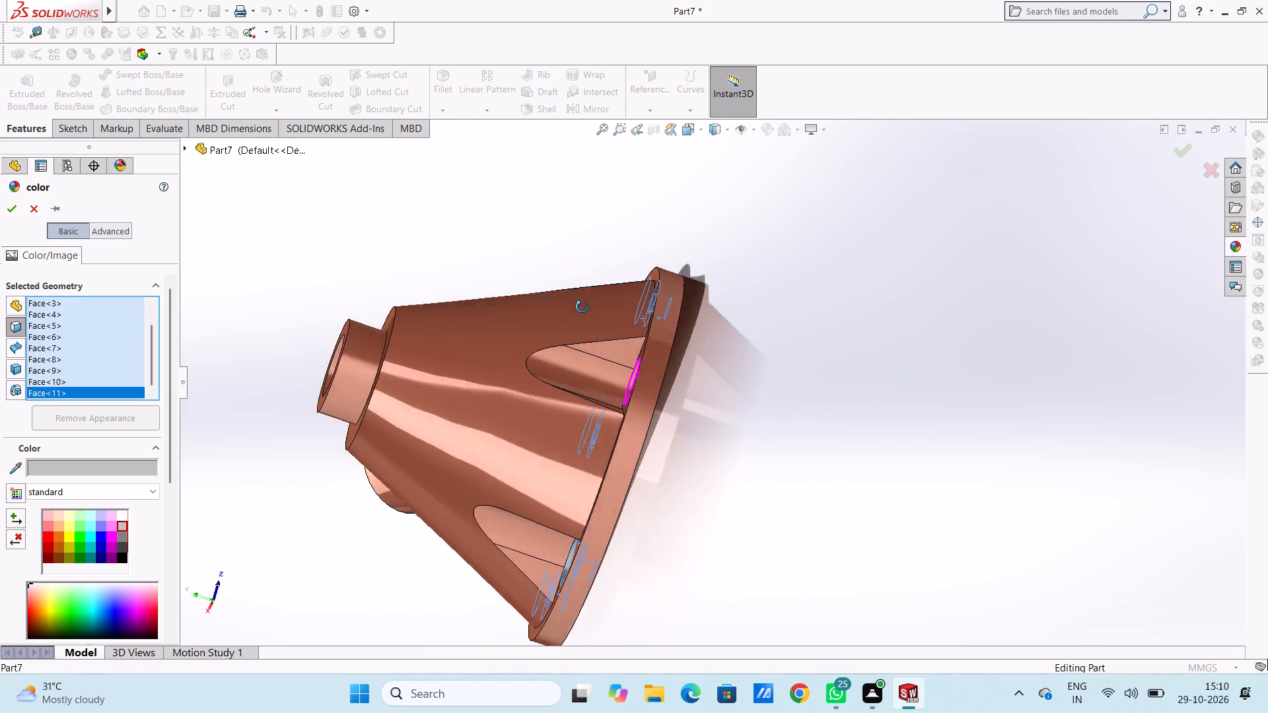
{"action": "middle_click_drag", "start_coordinate": [582, 307], "coordinate": [631, 372]}
{"action": "scroll", "coordinate": [601, 354], "scroll_direction": "down", "scroll_amount": 6}
{"action": "left_click", "coordinate": [591, 368]}
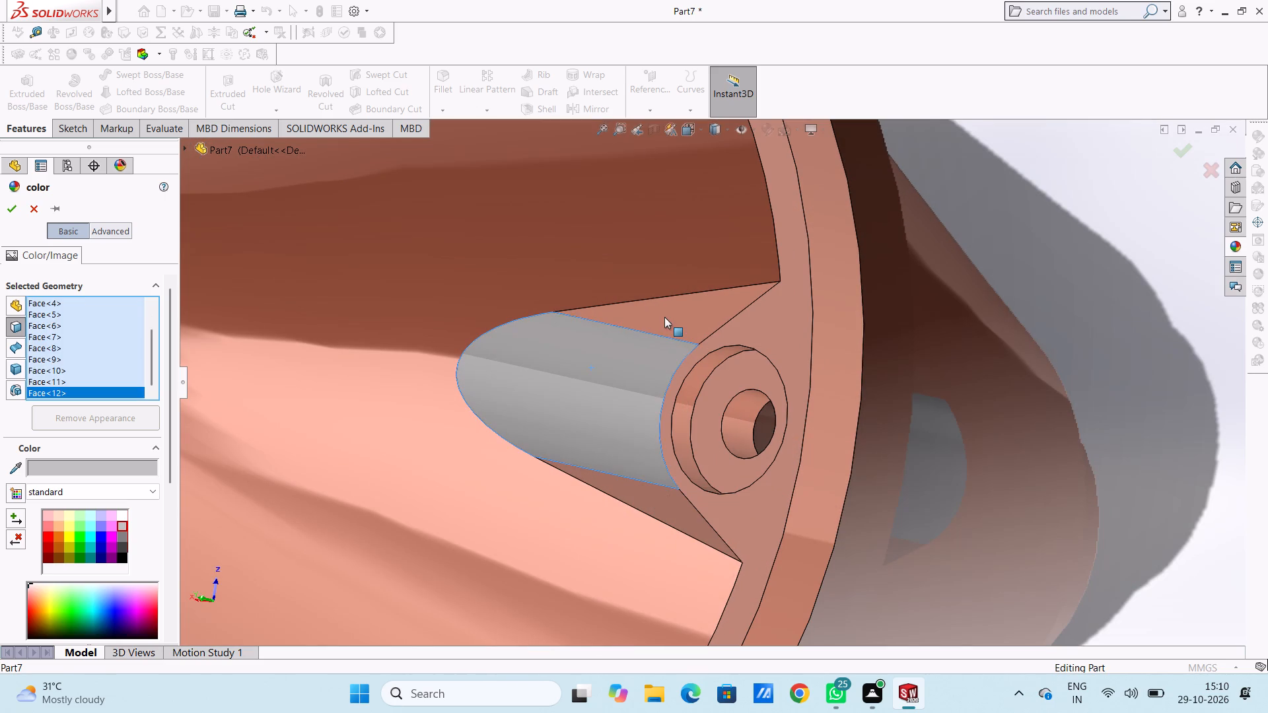
{"action": "left_click", "coordinate": [664, 317]}
{"action": "left_click", "coordinate": [698, 380]}
{"action": "left_click", "coordinate": [724, 405]}
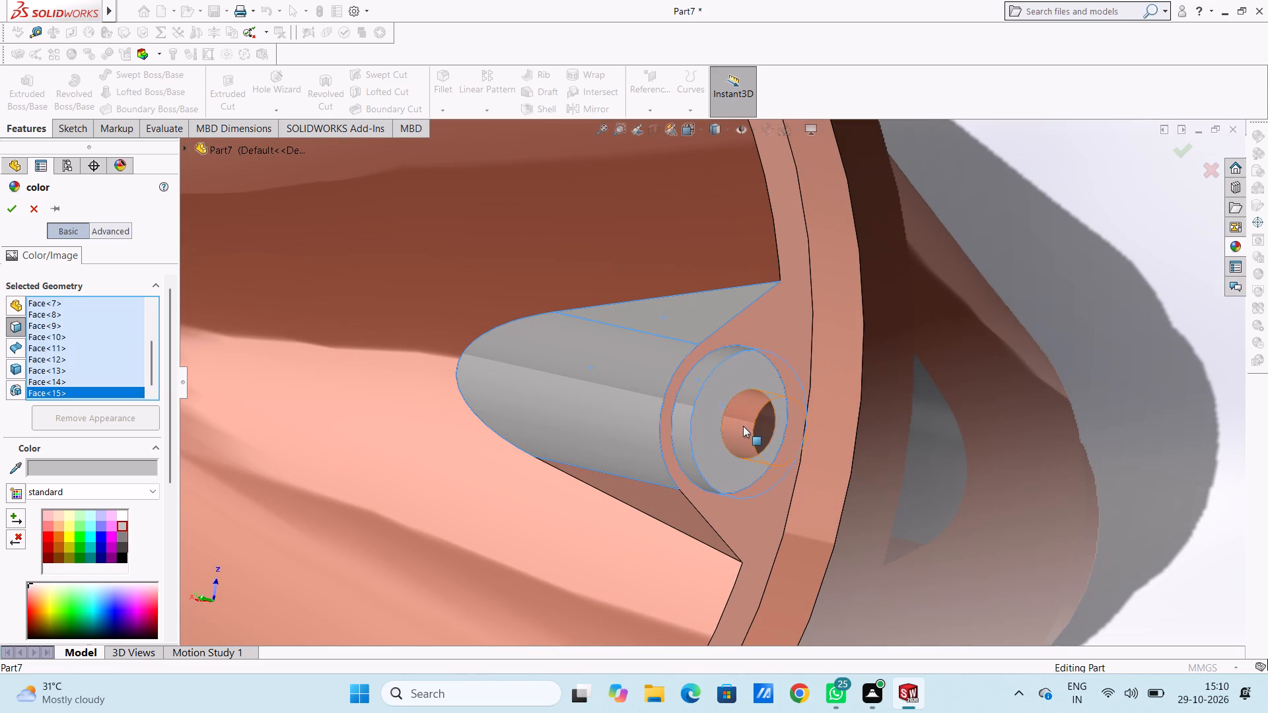
{"action": "left_click", "coordinate": [743, 426]}
{"action": "left_click", "coordinate": [694, 514]}
{"action": "scroll", "coordinate": [693, 515], "scroll_direction": "up", "scroll_amount": 5}
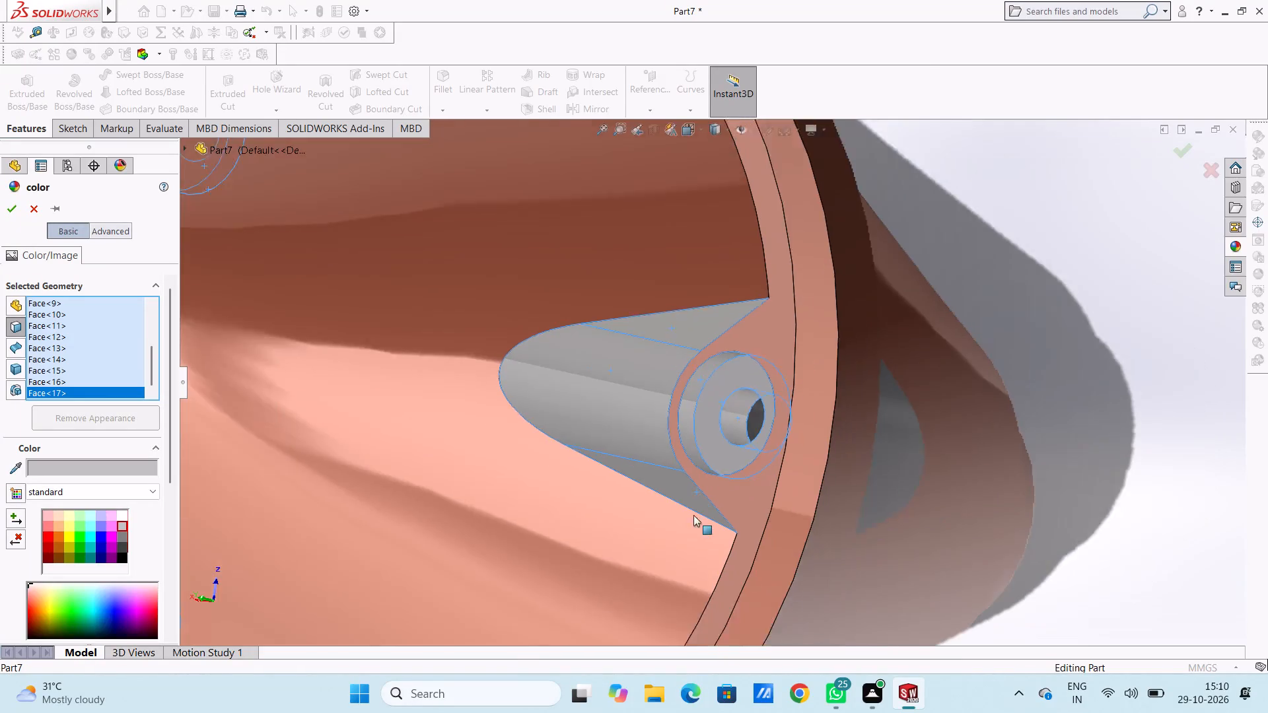
{"action": "middle_click_drag", "start_coordinate": [738, 462], "coordinate": [778, 426]}
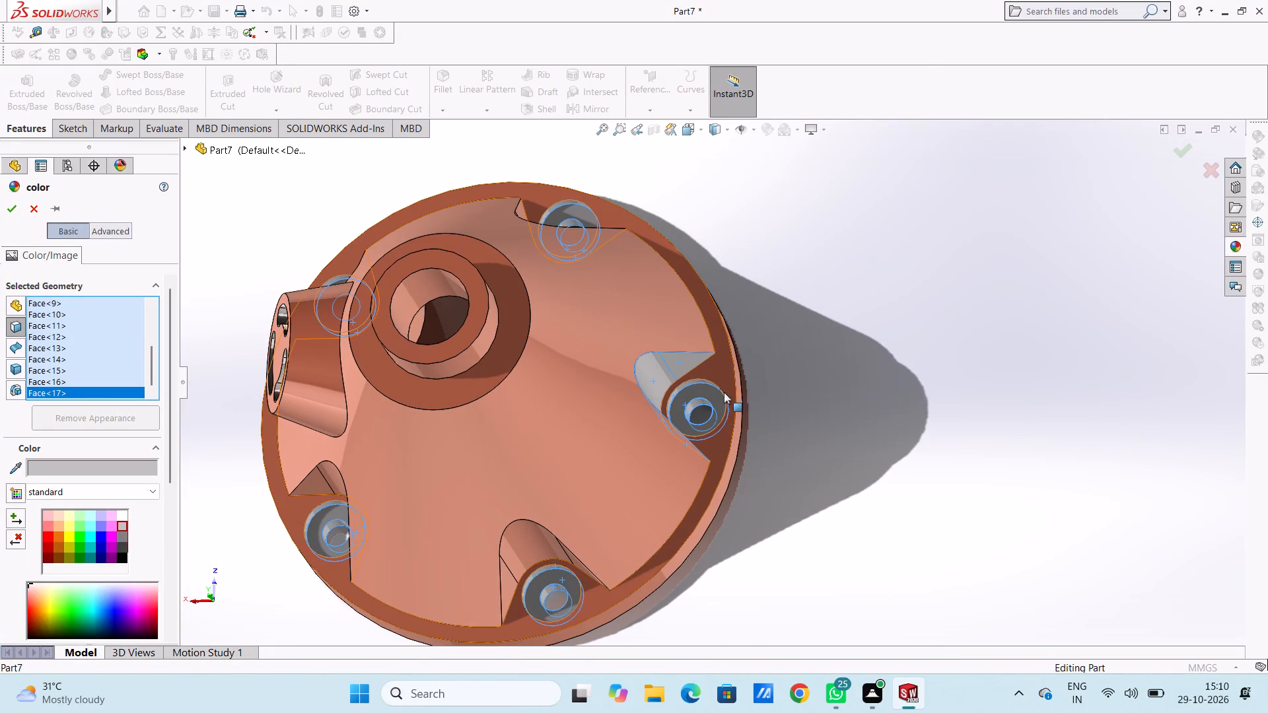
Add the flange's top face and the next notch's curved face and both flat side faces to the colour selection.
{"action": "left_click", "coordinate": [721, 370]}
{"action": "scroll", "coordinate": [818, 431], "scroll_direction": "up", "scroll_amount": 5}
{"action": "middle_click_drag", "start_coordinate": [740, 533], "coordinate": [742, 528]}
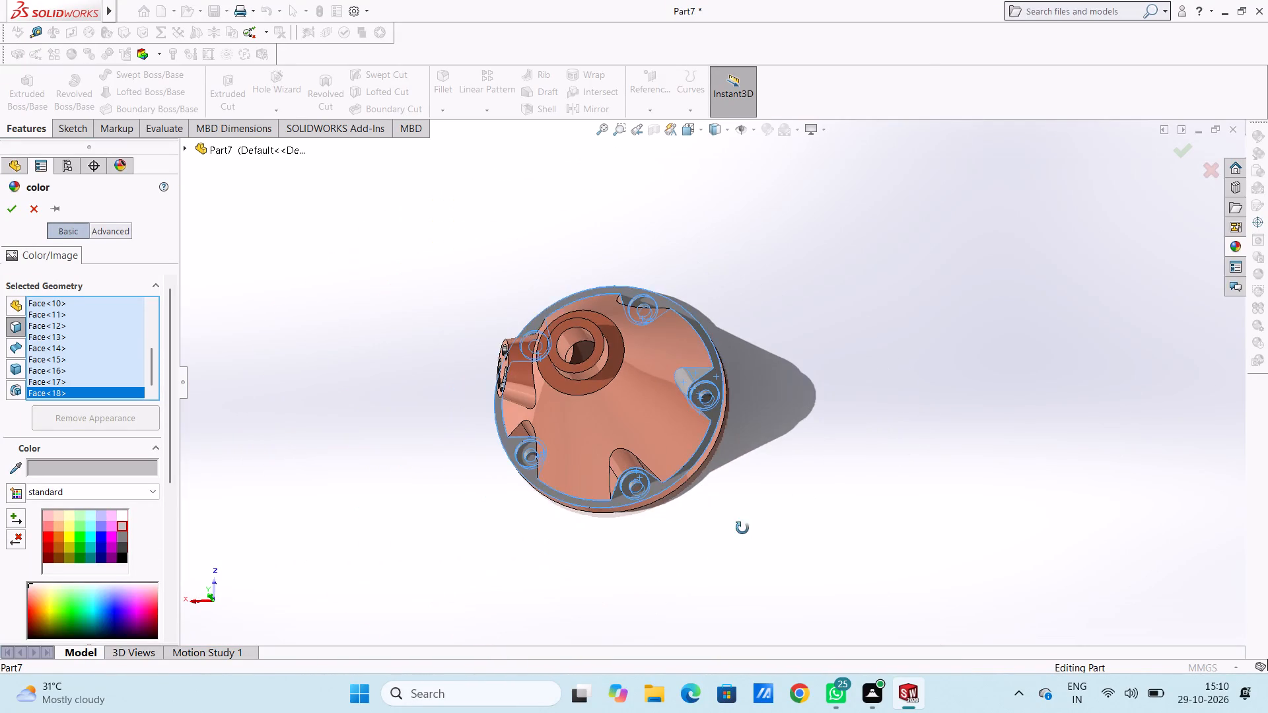
{"action": "middle_click_drag", "start_coordinate": [742, 528], "coordinate": [746, 388]}
{"action": "scroll", "coordinate": [719, 453], "scroll_direction": "down", "scroll_amount": 6}
{"action": "left_click", "coordinate": [608, 297]}
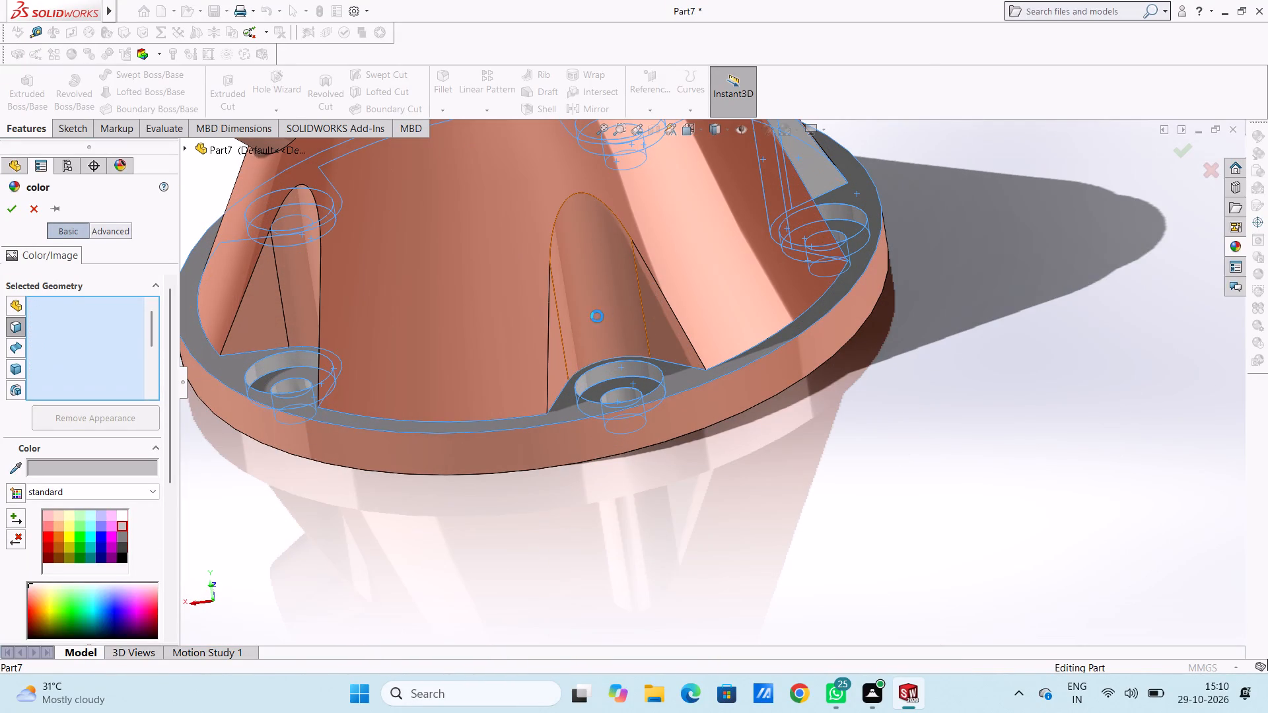
{"action": "left_click", "coordinate": [559, 364]}
{"action": "left_click", "coordinate": [666, 333]}
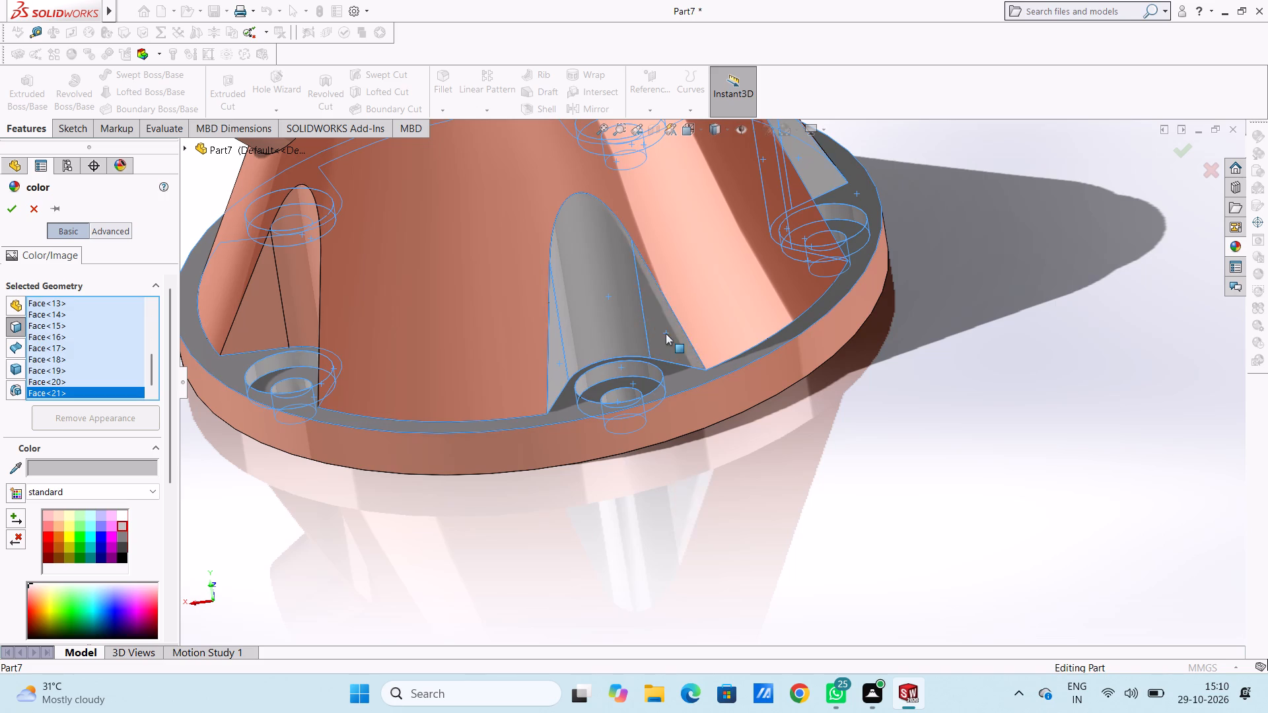
Add the third notch's curved face and both flat side faces to the colour selection.
{"action": "scroll", "coordinate": [666, 333], "scroll_direction": "up", "scroll_amount": 6}
{"action": "middle_click_drag", "start_coordinate": [626, 371], "coordinate": [728, 390]}
{"action": "scroll", "coordinate": [651, 399], "scroll_direction": "down", "scroll_amount": 6}
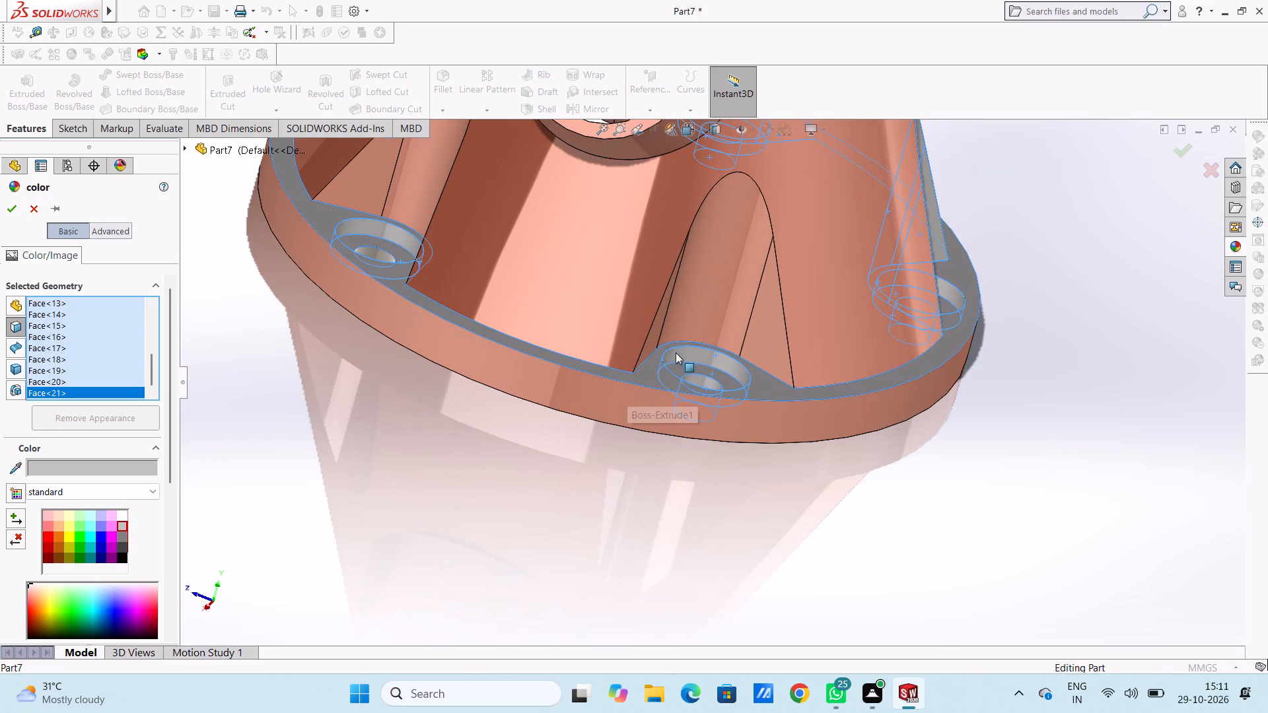
{"action": "left_click", "coordinate": [654, 332]}
{"action": "left_click", "coordinate": [702, 300]}
{"action": "left_click", "coordinate": [784, 339]}
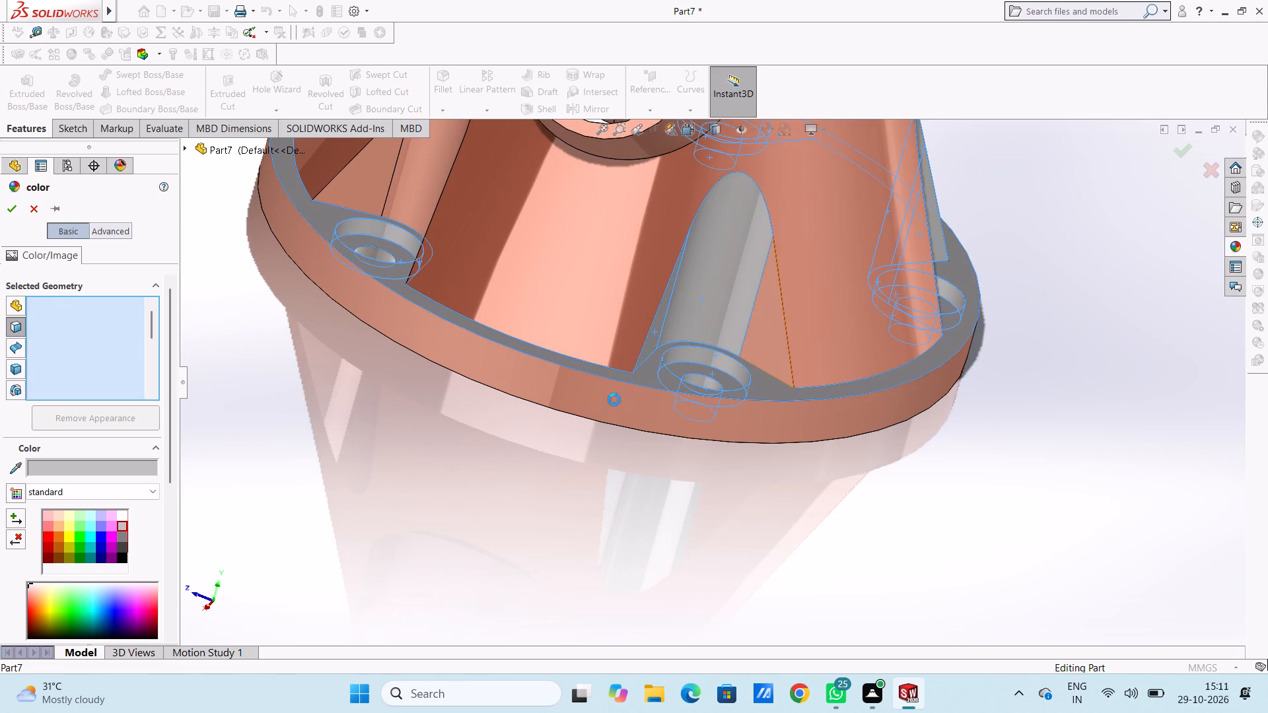
Add the fourth notch's curved face and both flat side faces to the colour selection.
{"action": "scroll", "coordinate": [439, 385], "scroll_direction": "up", "scroll_amount": 4}
{"action": "scroll", "coordinate": [544, 310], "scroll_direction": "down", "scroll_amount": 5}
{"action": "middle_click_drag", "start_coordinate": [666, 320], "coordinate": [730, 370]}
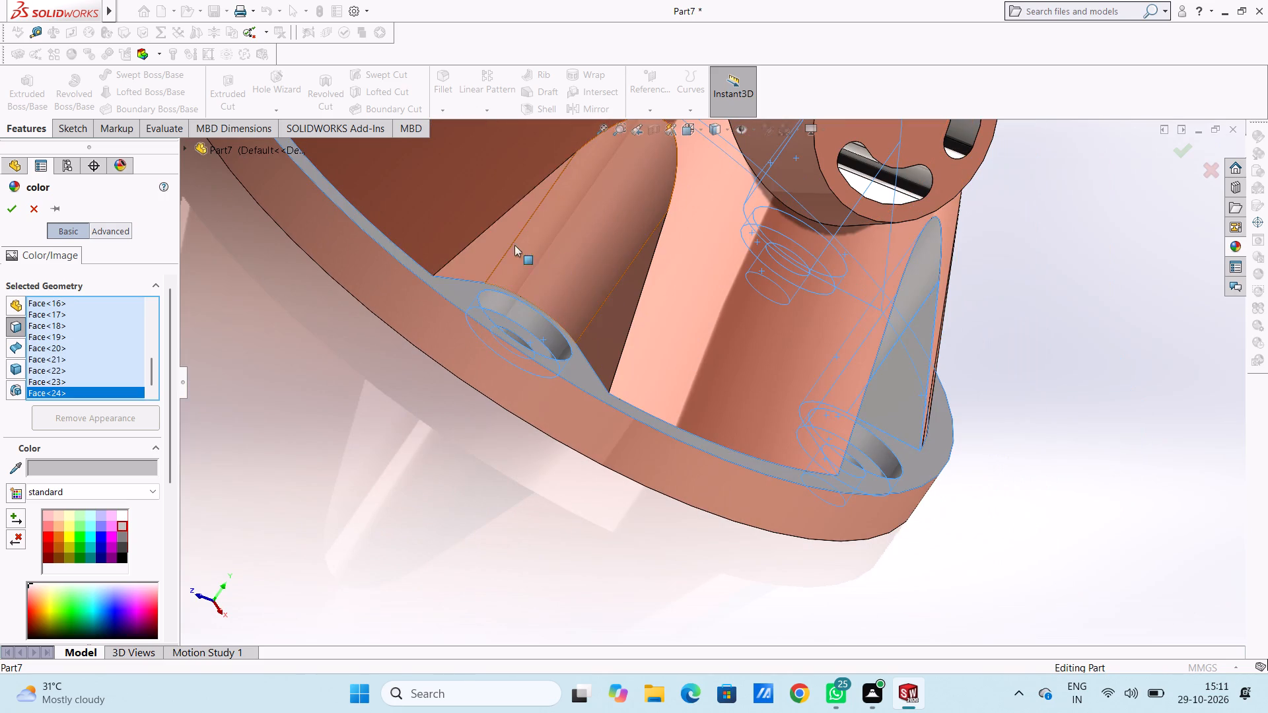
{"action": "left_click", "coordinate": [497, 246]}
{"action": "left_click", "coordinate": [554, 248]}
{"action": "left_click", "coordinate": [621, 322]}
Add the last notch's curved face and both flat side faces to the colour selection.
{"action": "scroll", "coordinate": [621, 322], "scroll_direction": "up", "scroll_amount": 6}
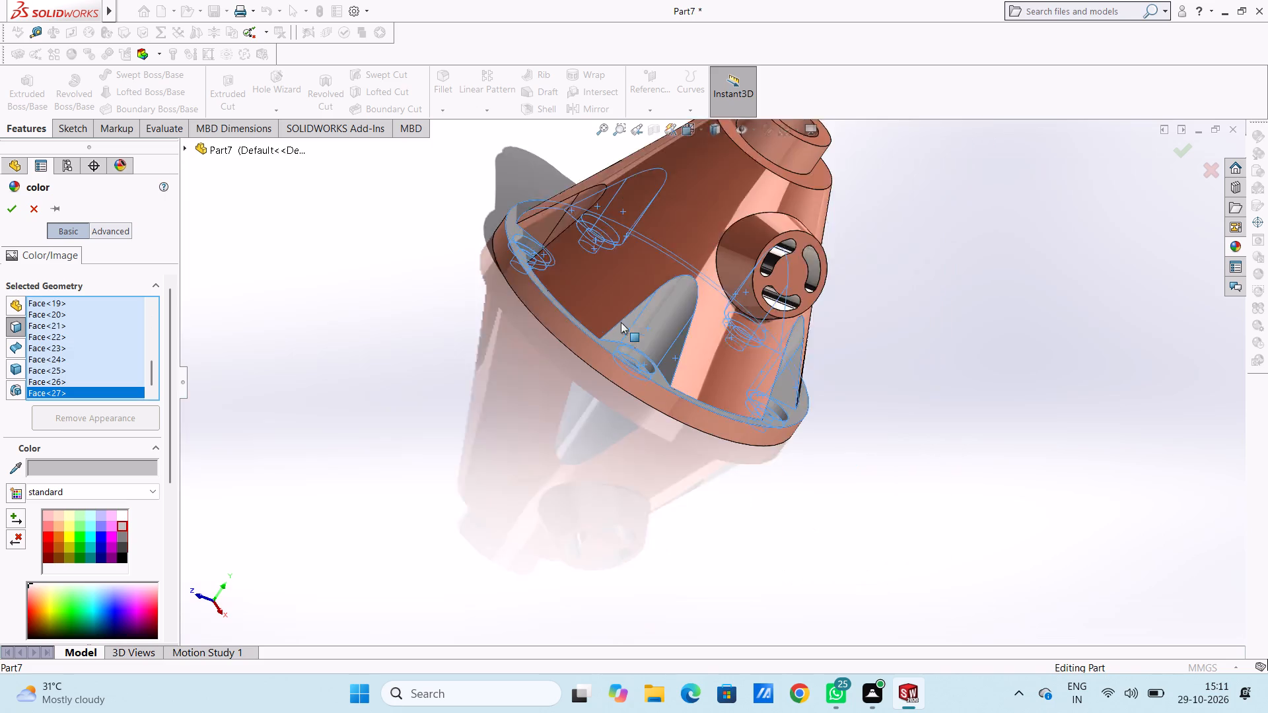
{"action": "middle_click_drag", "start_coordinate": [590, 247], "coordinate": [731, 423]}
{"action": "scroll", "coordinate": [618, 275], "scroll_direction": "down", "scroll_amount": 6}
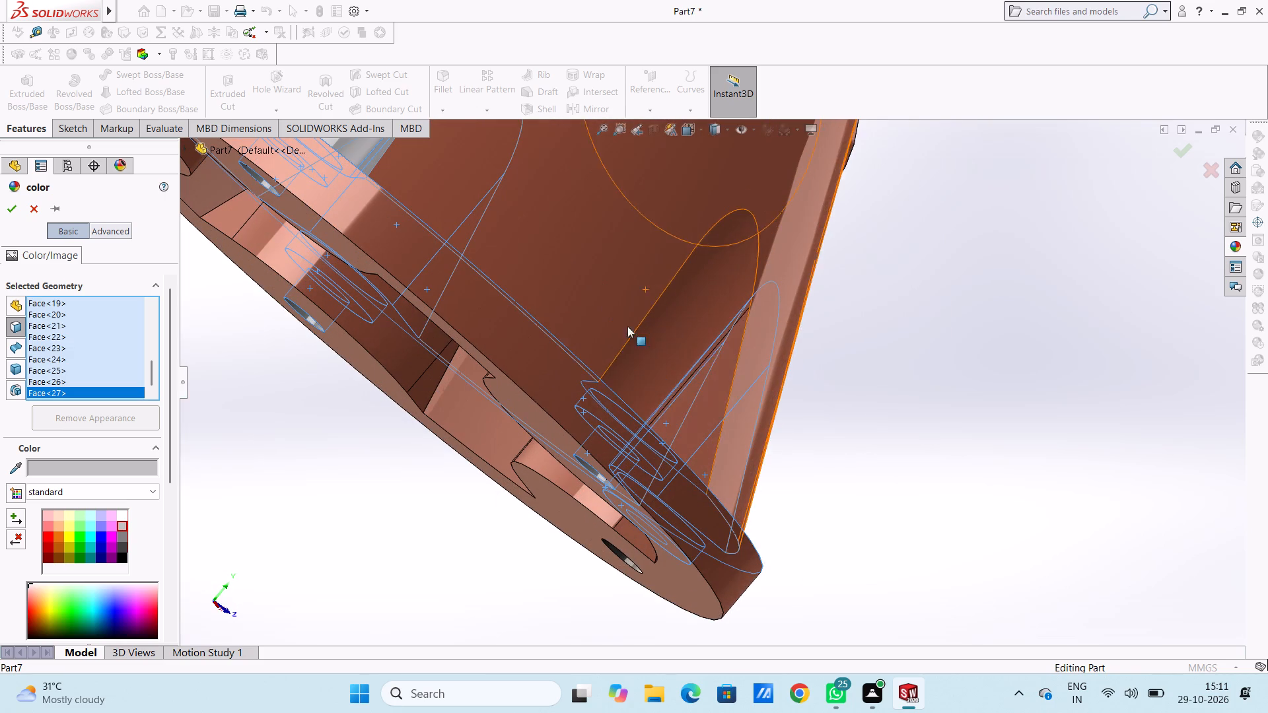
{"action": "left_click", "coordinate": [668, 339]}
{"action": "left_click", "coordinate": [695, 395]}
{"action": "middle_click_drag", "start_coordinate": [645, 452], "coordinate": [559, 424]}
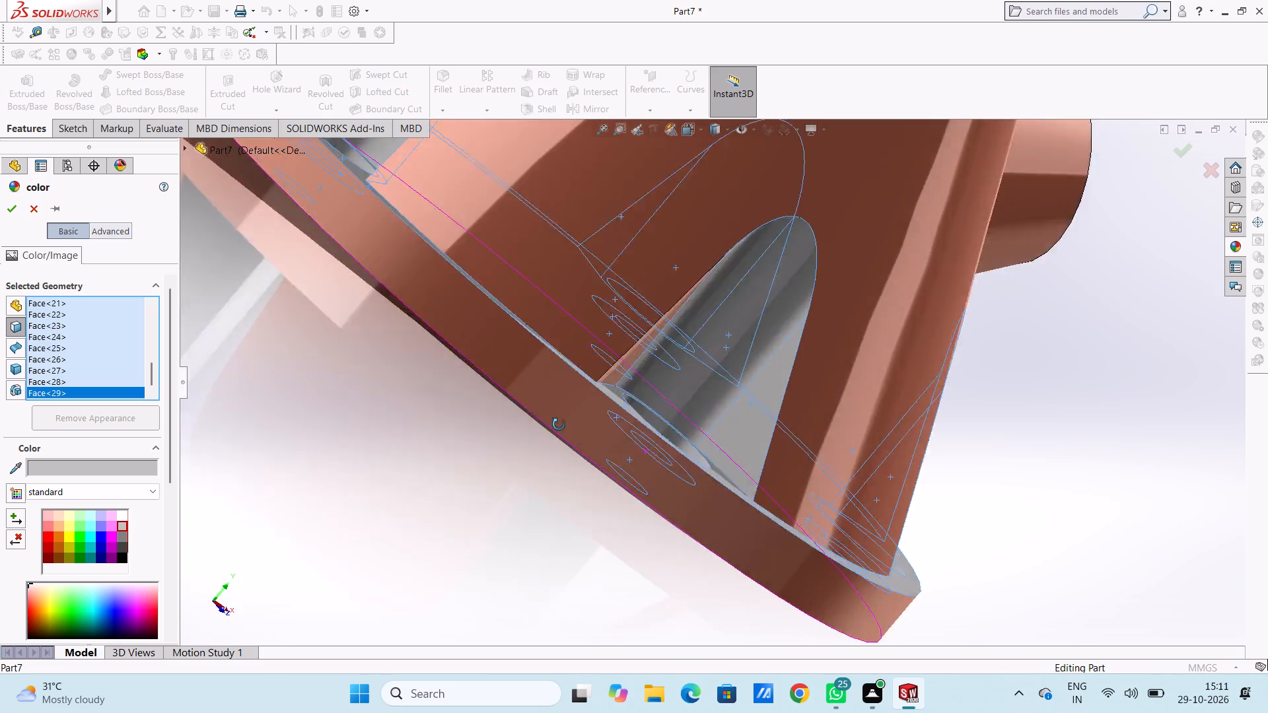
{"action": "middle_click_drag", "start_coordinate": [559, 424], "coordinate": [546, 420]}
{"action": "left_click", "coordinate": [686, 358]}
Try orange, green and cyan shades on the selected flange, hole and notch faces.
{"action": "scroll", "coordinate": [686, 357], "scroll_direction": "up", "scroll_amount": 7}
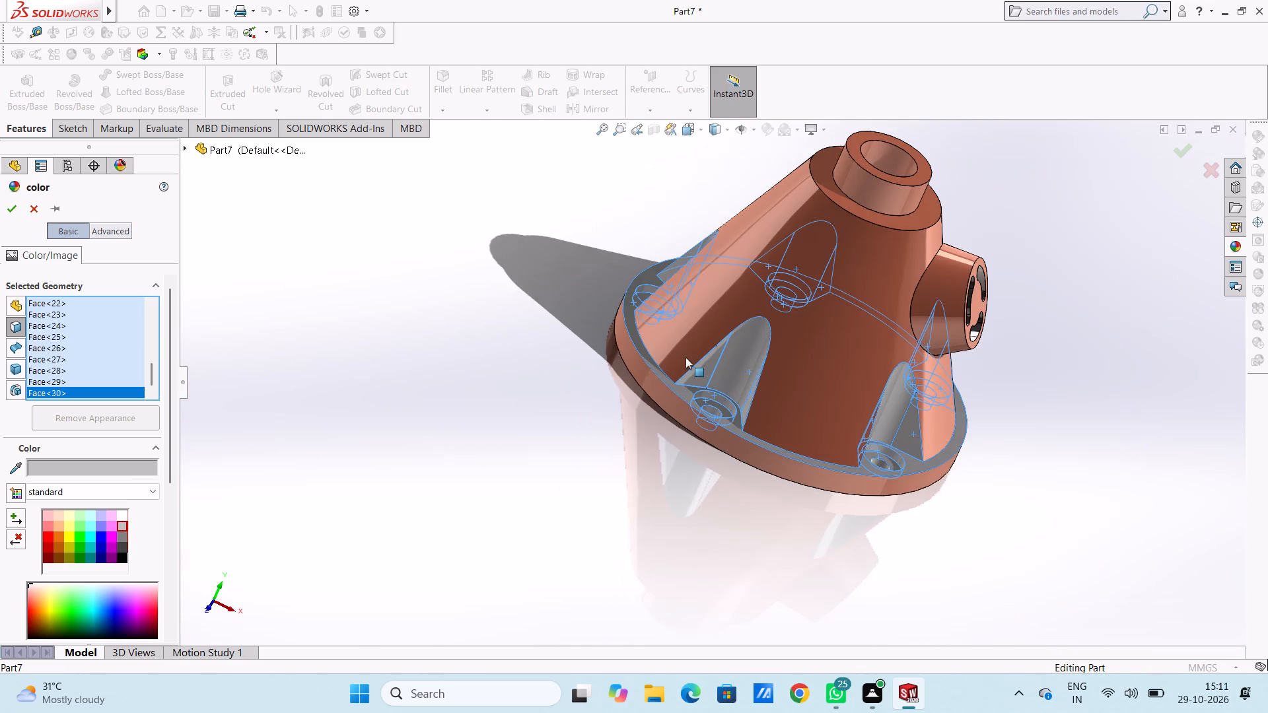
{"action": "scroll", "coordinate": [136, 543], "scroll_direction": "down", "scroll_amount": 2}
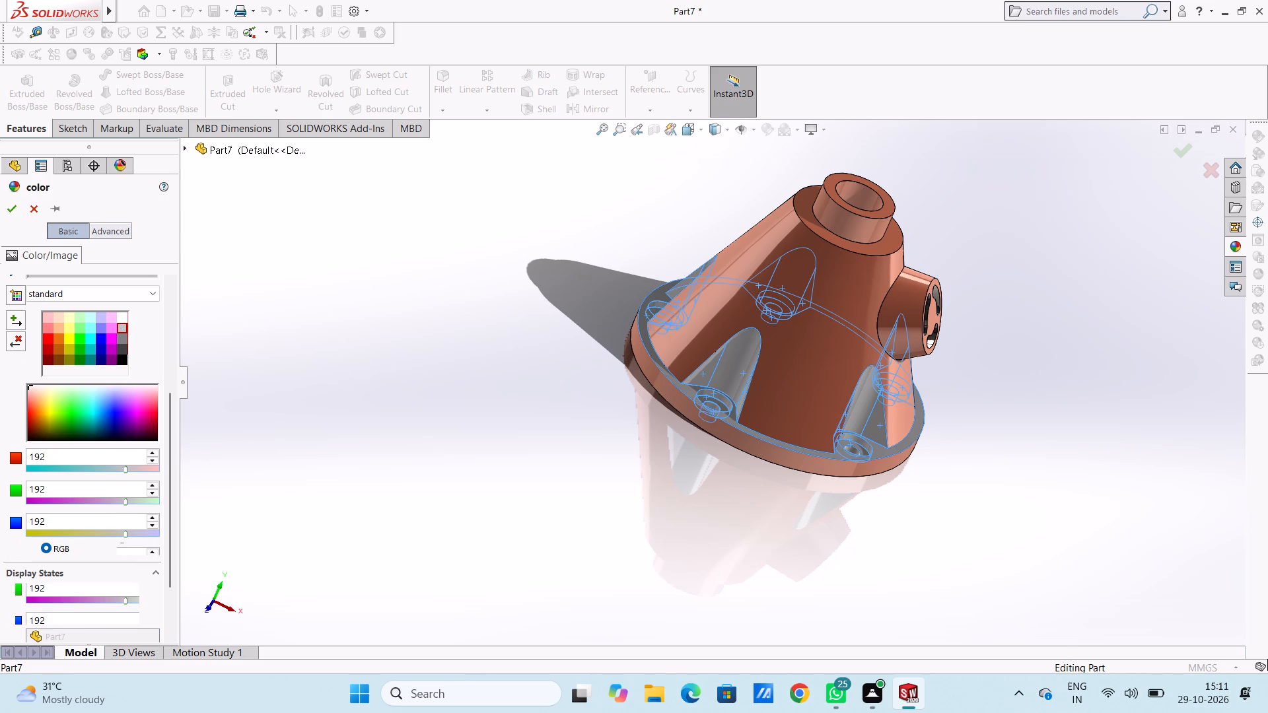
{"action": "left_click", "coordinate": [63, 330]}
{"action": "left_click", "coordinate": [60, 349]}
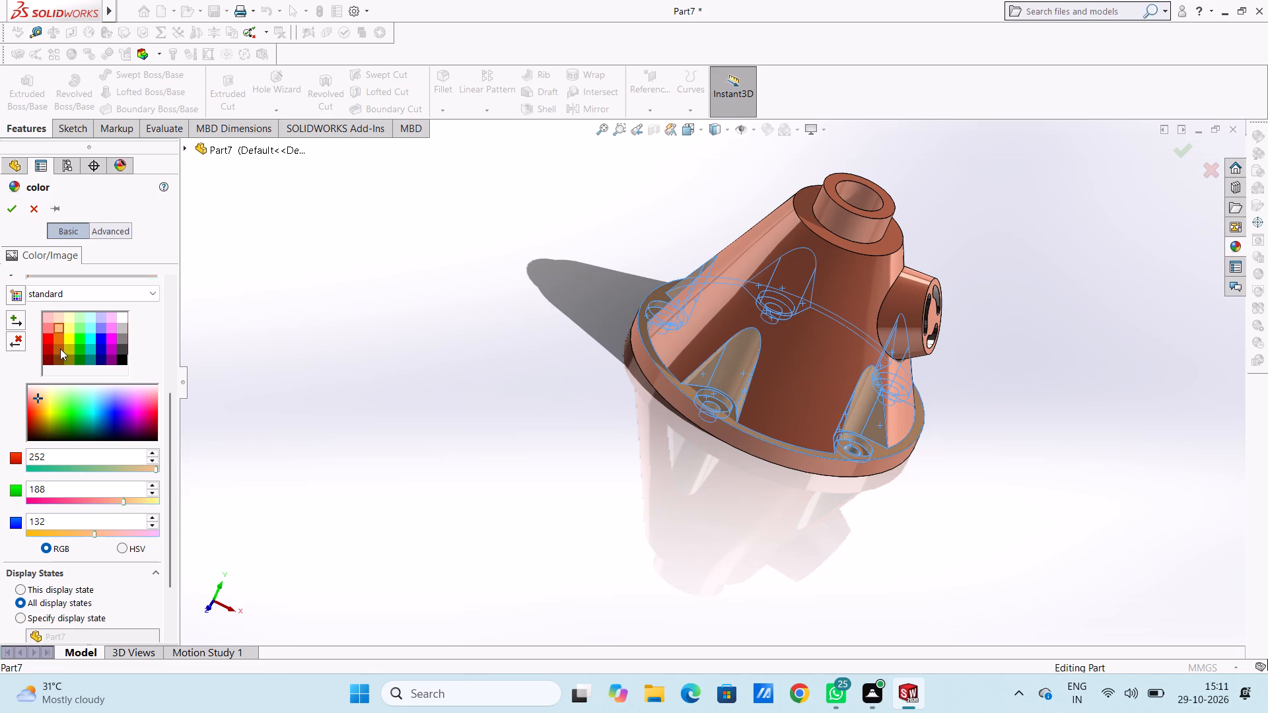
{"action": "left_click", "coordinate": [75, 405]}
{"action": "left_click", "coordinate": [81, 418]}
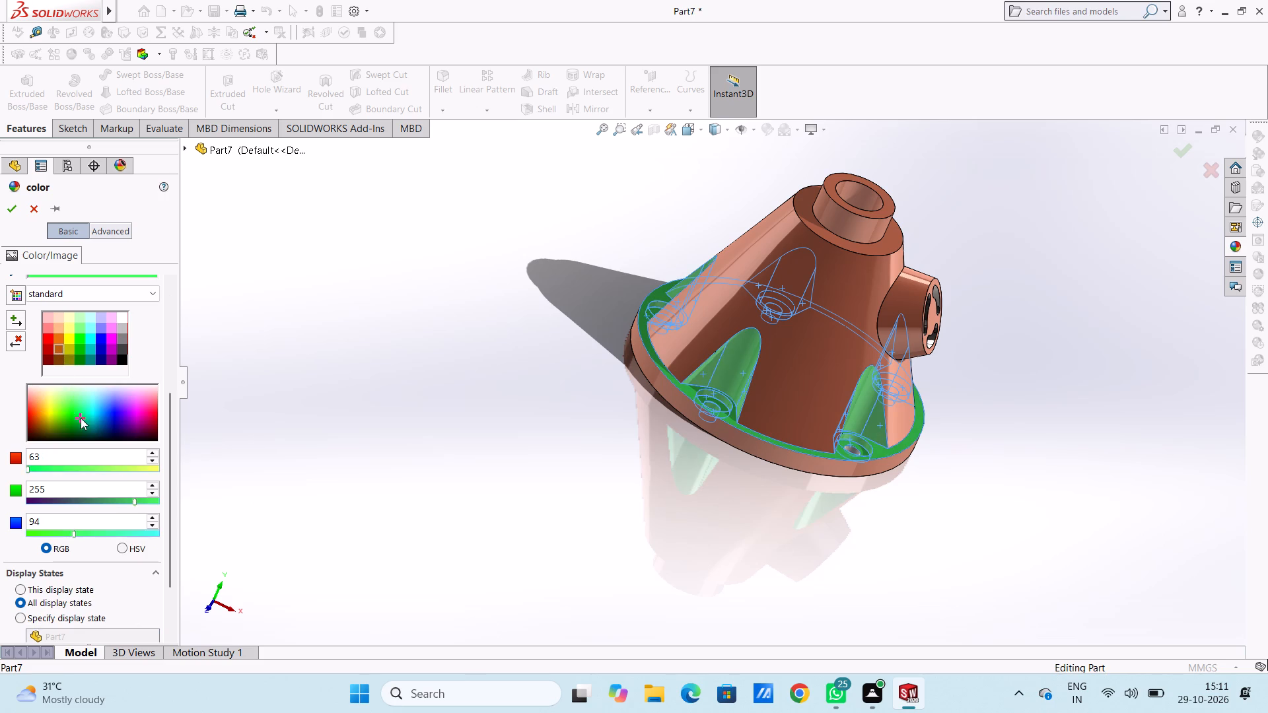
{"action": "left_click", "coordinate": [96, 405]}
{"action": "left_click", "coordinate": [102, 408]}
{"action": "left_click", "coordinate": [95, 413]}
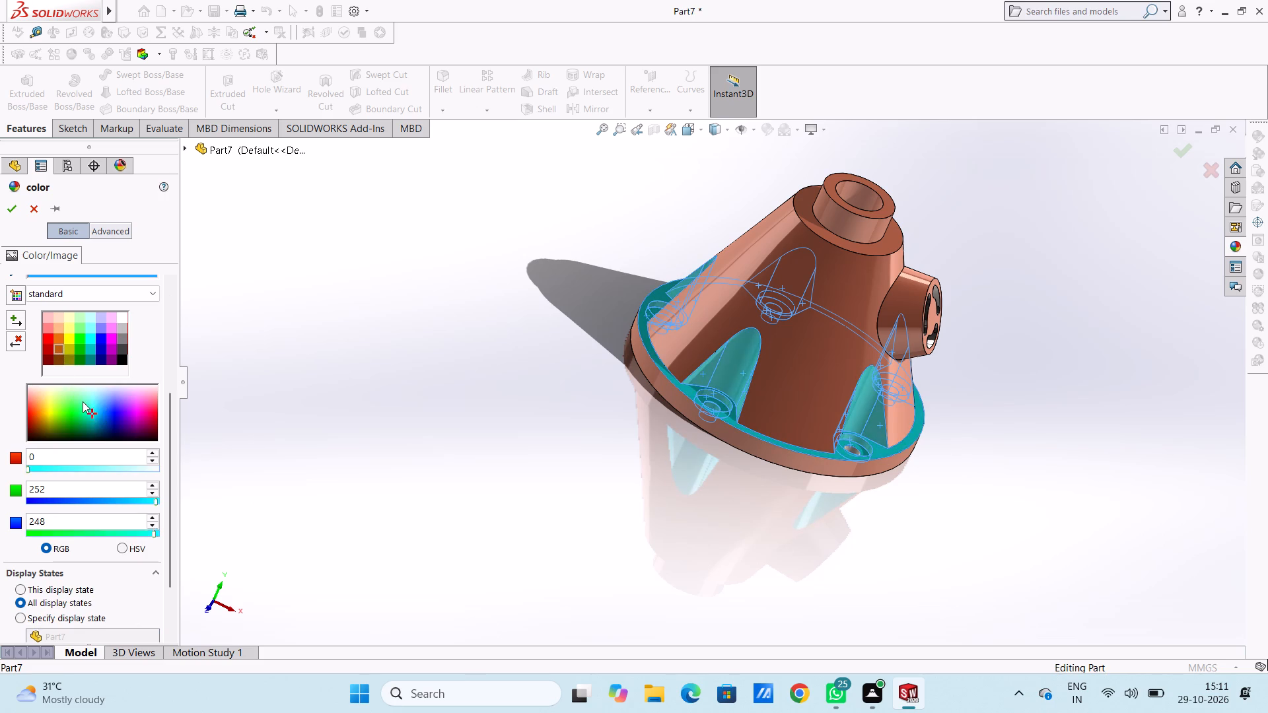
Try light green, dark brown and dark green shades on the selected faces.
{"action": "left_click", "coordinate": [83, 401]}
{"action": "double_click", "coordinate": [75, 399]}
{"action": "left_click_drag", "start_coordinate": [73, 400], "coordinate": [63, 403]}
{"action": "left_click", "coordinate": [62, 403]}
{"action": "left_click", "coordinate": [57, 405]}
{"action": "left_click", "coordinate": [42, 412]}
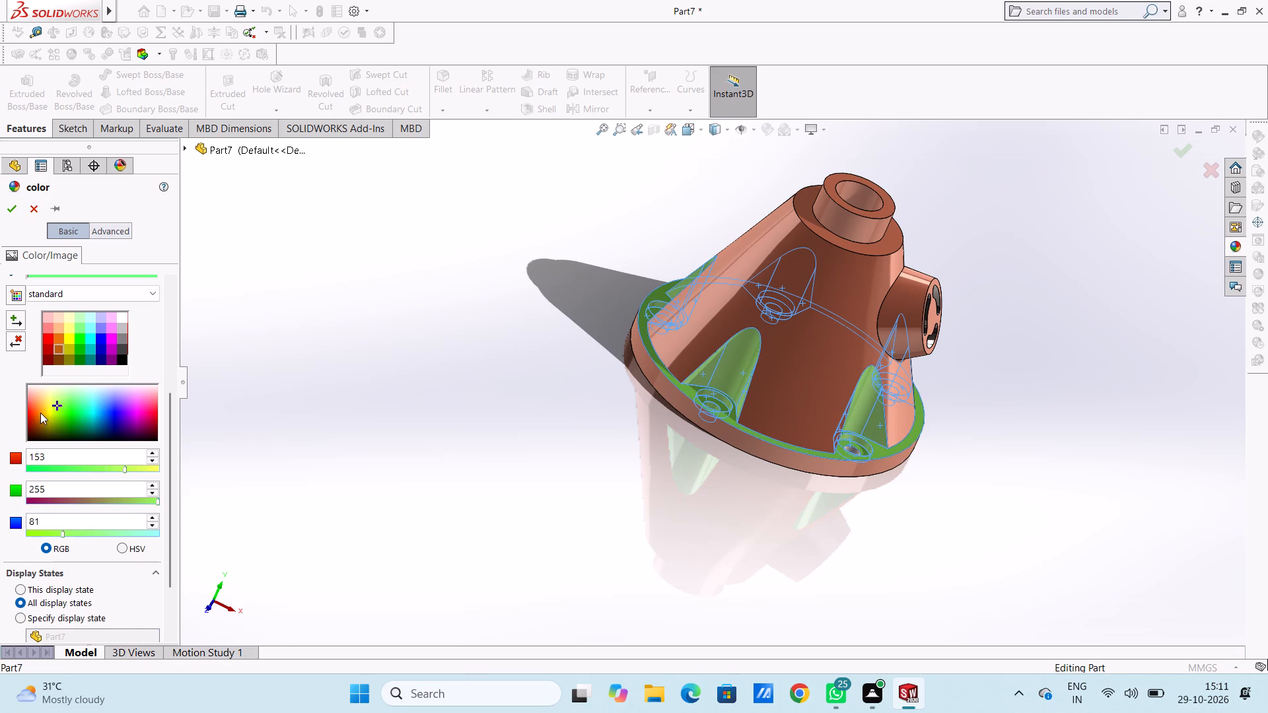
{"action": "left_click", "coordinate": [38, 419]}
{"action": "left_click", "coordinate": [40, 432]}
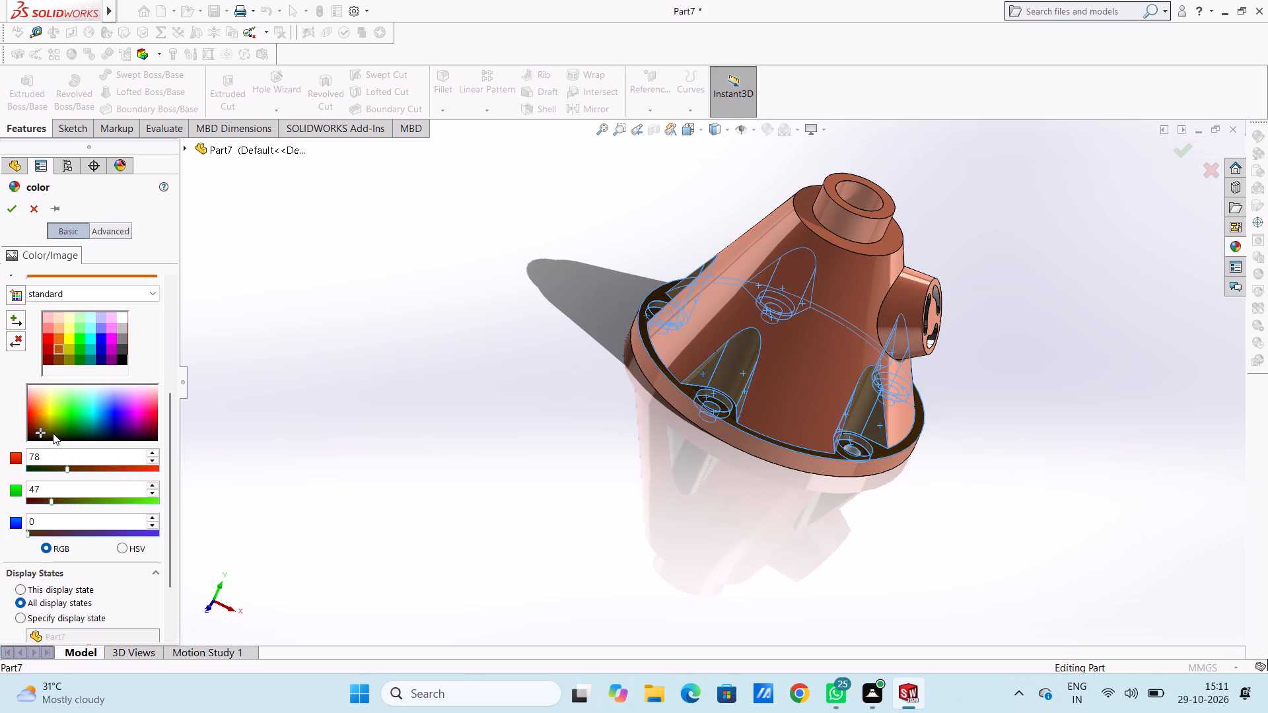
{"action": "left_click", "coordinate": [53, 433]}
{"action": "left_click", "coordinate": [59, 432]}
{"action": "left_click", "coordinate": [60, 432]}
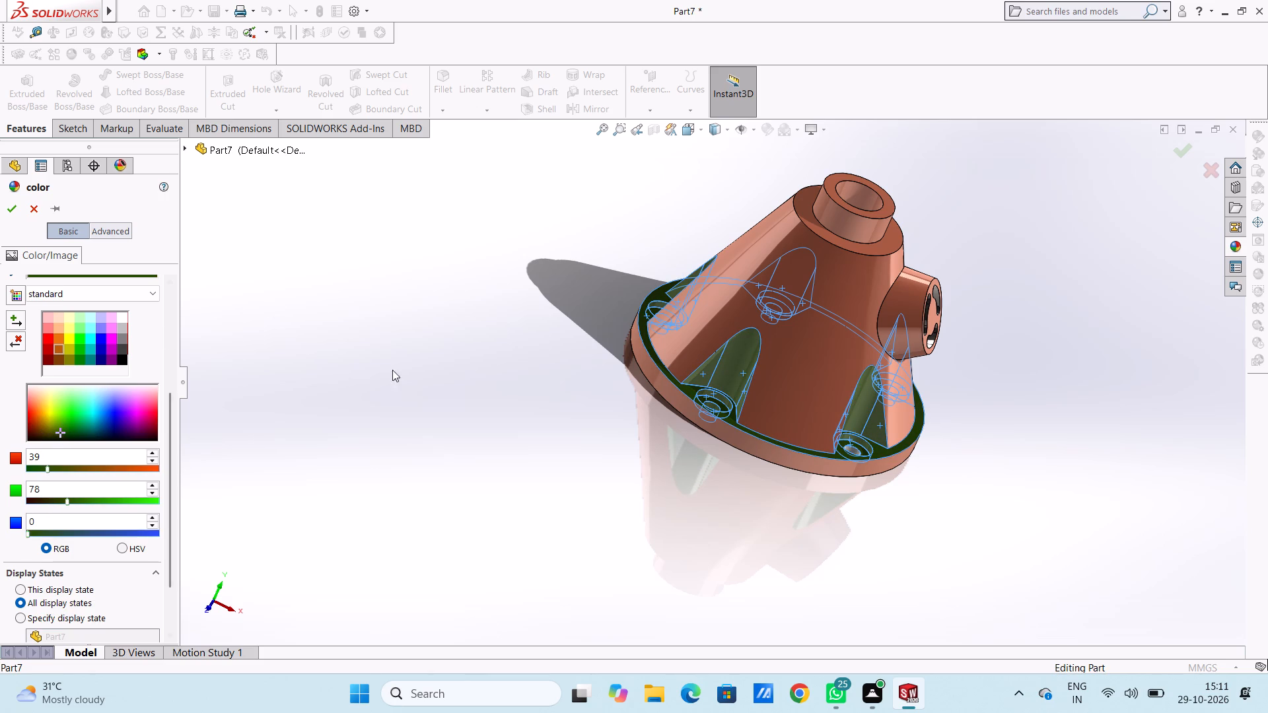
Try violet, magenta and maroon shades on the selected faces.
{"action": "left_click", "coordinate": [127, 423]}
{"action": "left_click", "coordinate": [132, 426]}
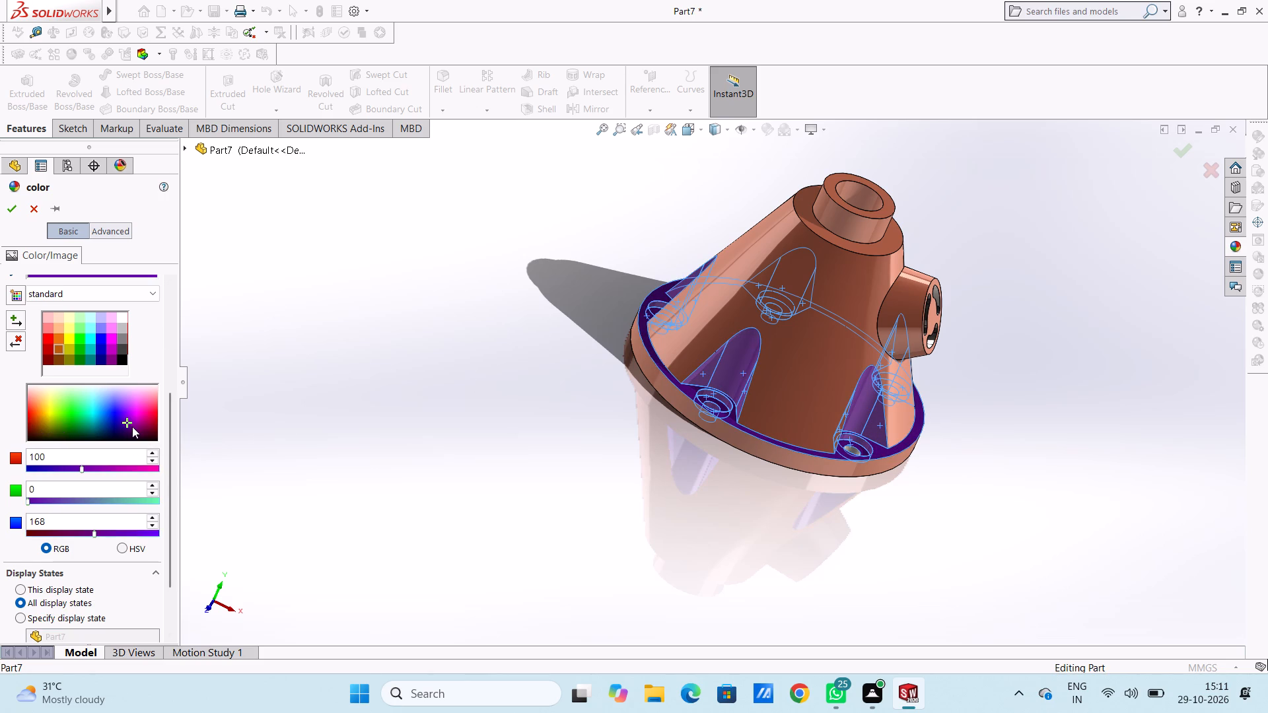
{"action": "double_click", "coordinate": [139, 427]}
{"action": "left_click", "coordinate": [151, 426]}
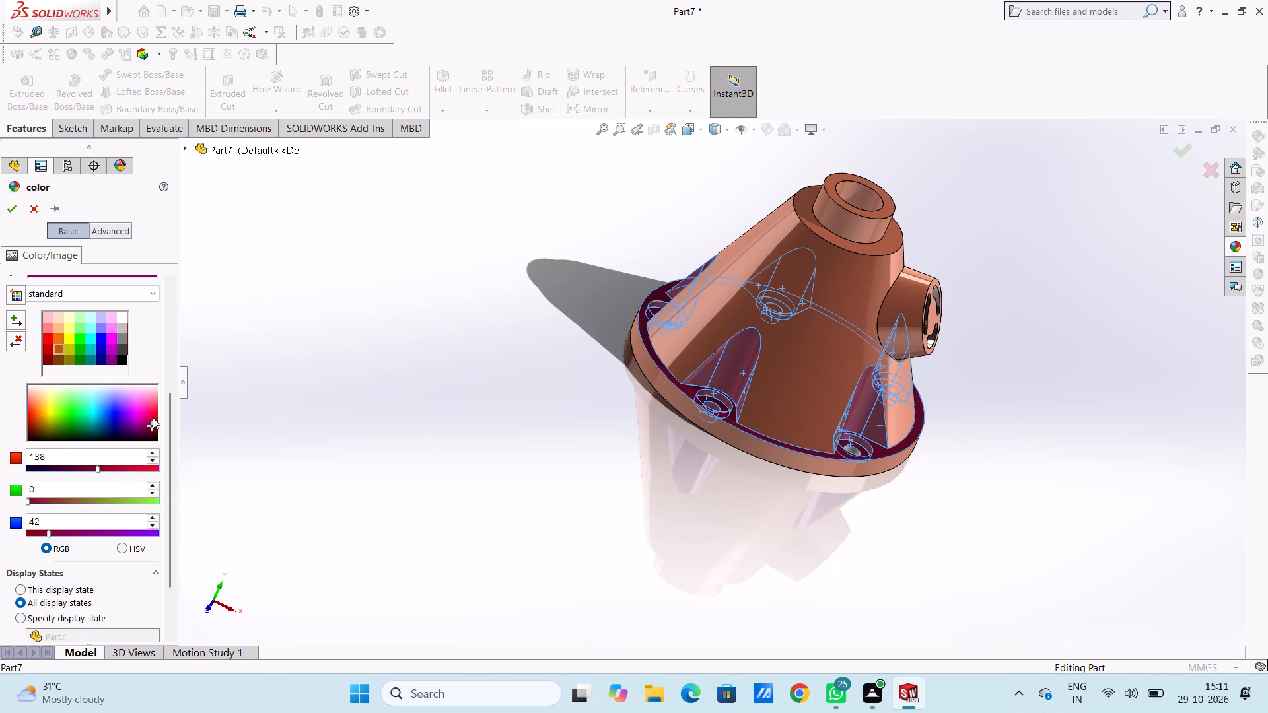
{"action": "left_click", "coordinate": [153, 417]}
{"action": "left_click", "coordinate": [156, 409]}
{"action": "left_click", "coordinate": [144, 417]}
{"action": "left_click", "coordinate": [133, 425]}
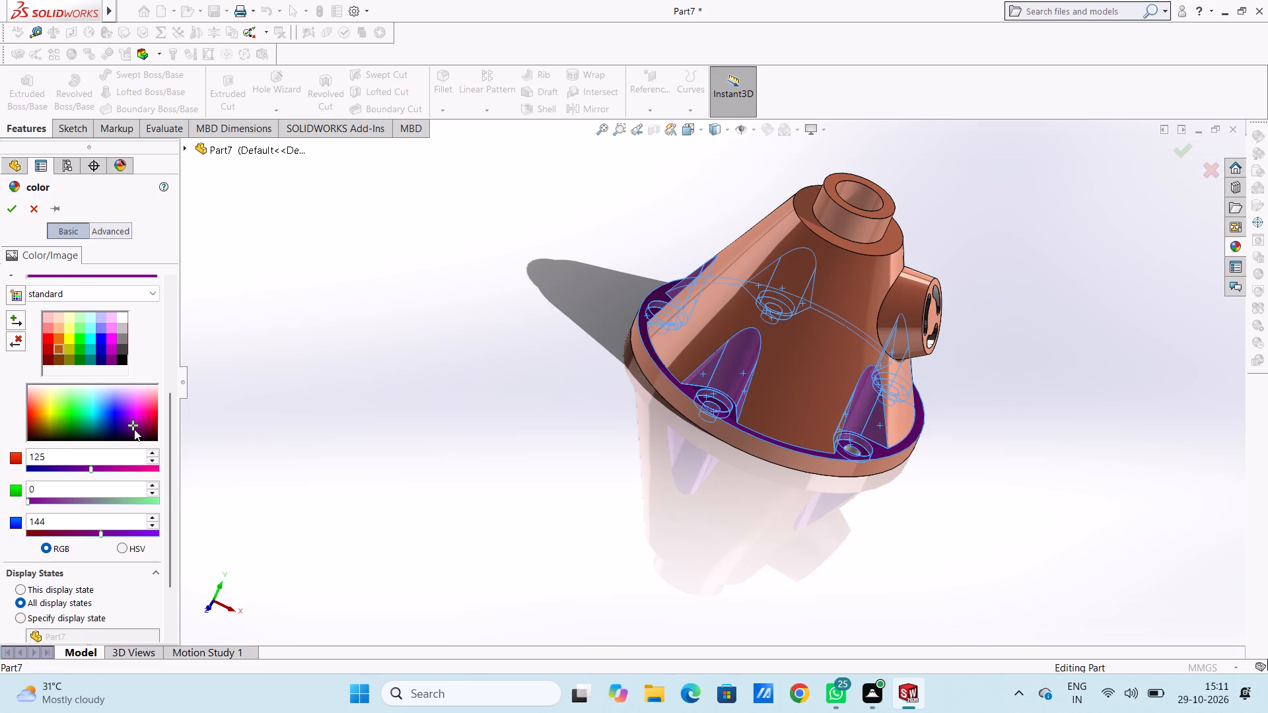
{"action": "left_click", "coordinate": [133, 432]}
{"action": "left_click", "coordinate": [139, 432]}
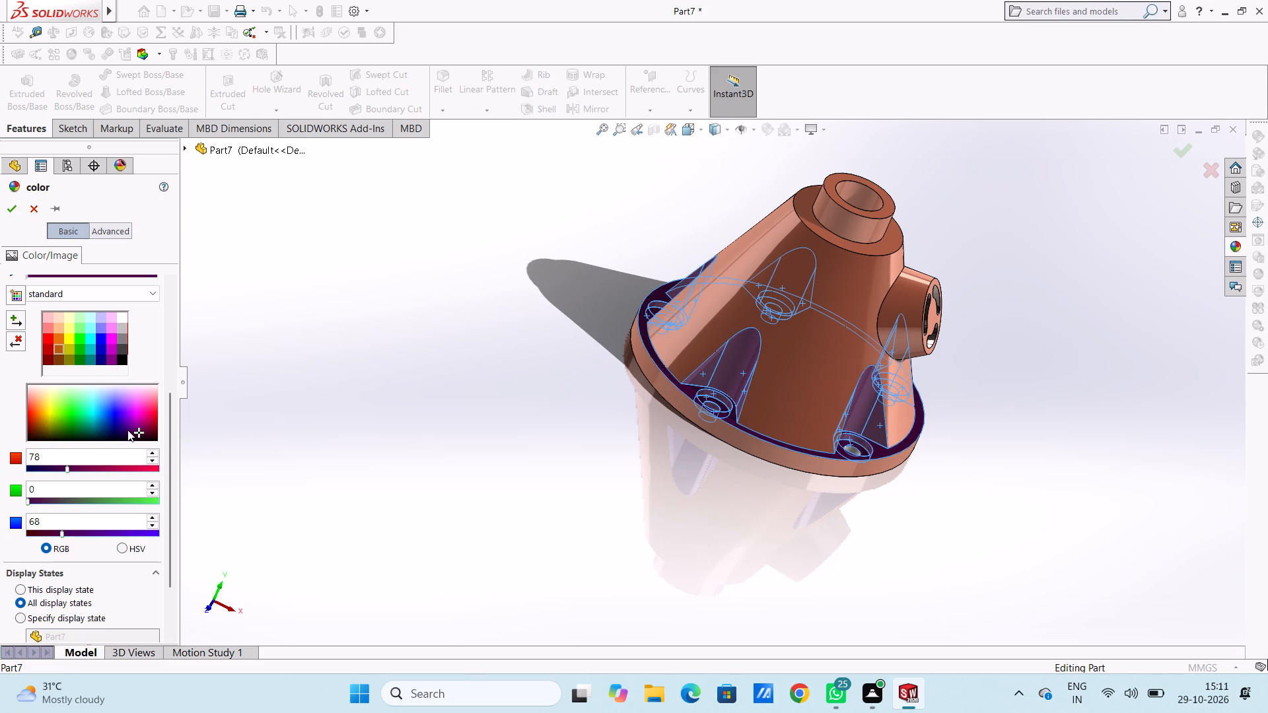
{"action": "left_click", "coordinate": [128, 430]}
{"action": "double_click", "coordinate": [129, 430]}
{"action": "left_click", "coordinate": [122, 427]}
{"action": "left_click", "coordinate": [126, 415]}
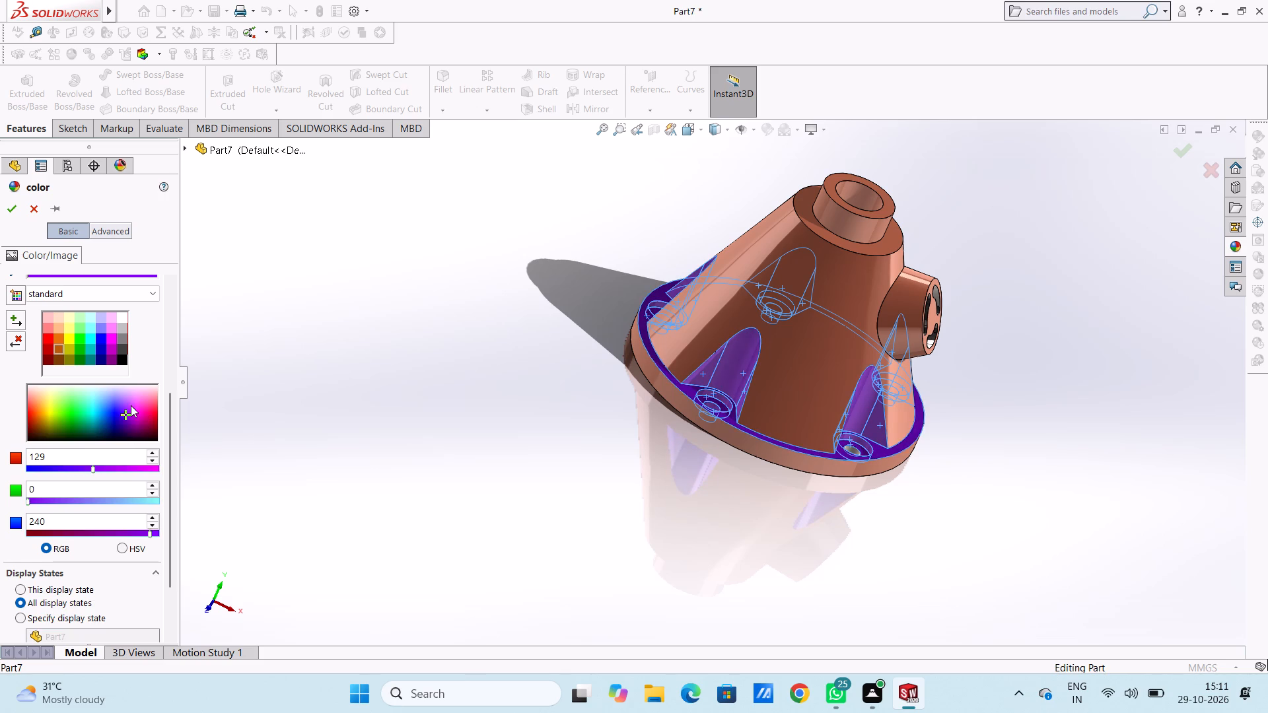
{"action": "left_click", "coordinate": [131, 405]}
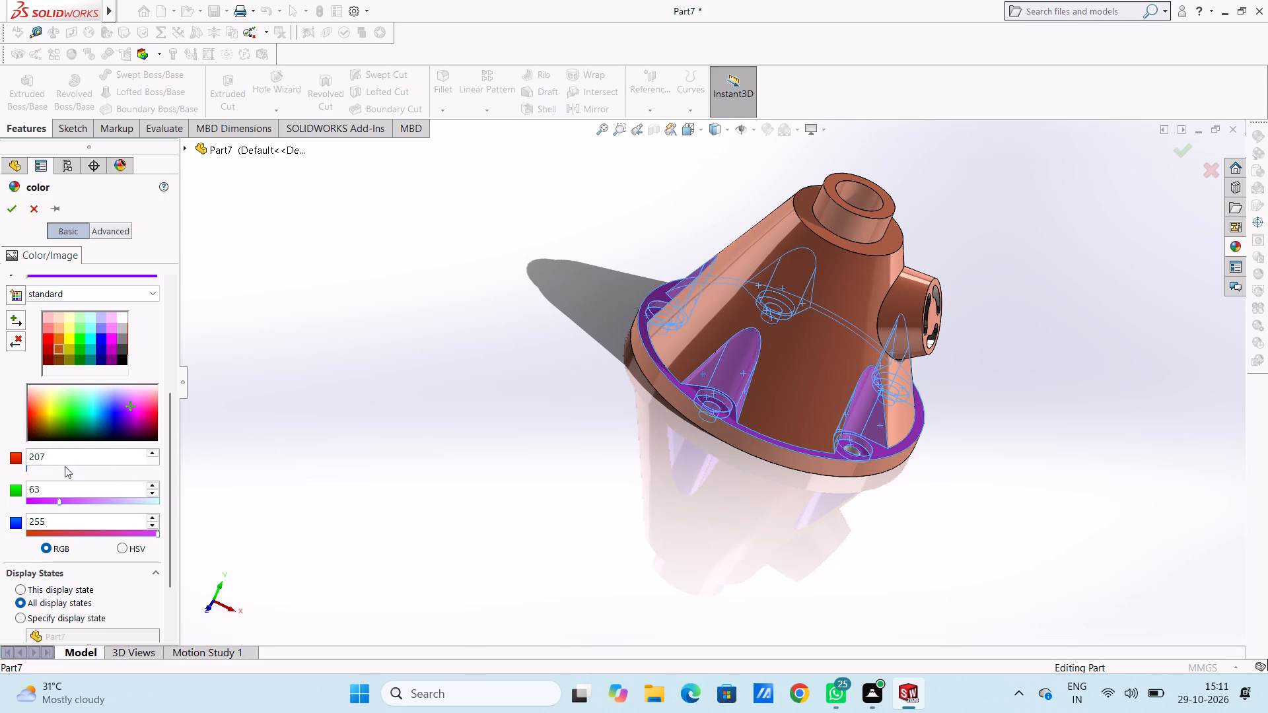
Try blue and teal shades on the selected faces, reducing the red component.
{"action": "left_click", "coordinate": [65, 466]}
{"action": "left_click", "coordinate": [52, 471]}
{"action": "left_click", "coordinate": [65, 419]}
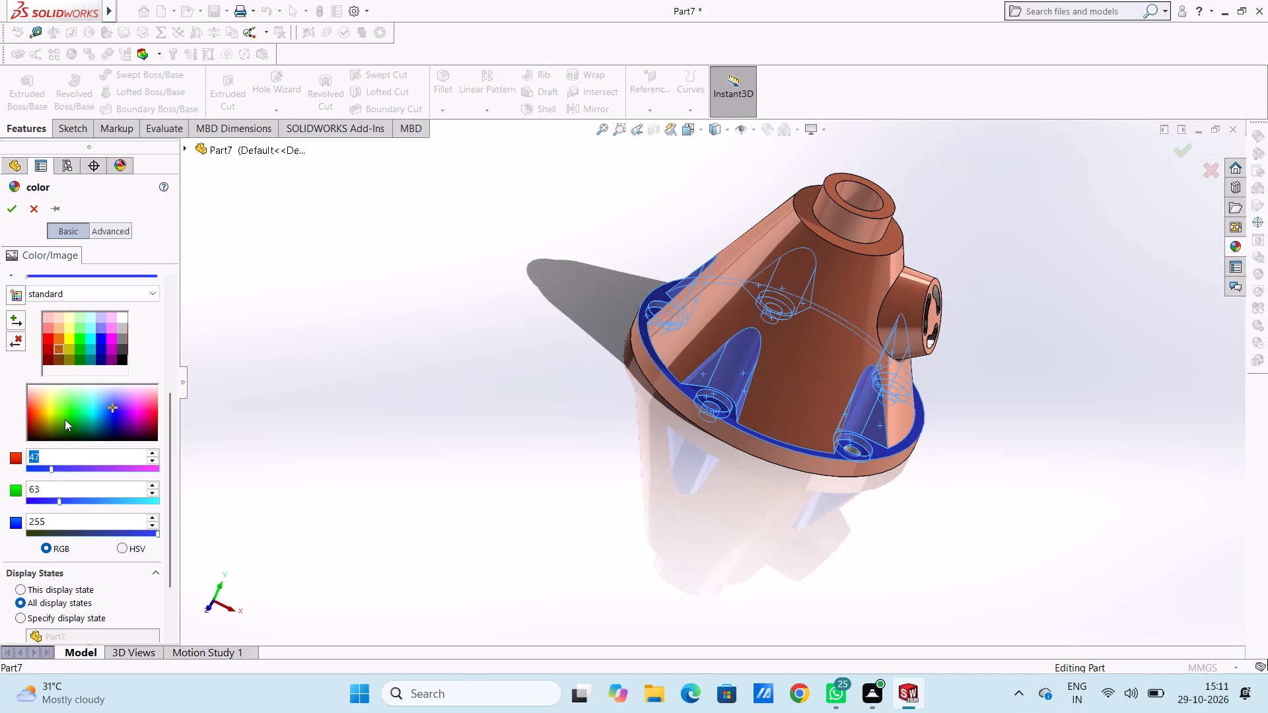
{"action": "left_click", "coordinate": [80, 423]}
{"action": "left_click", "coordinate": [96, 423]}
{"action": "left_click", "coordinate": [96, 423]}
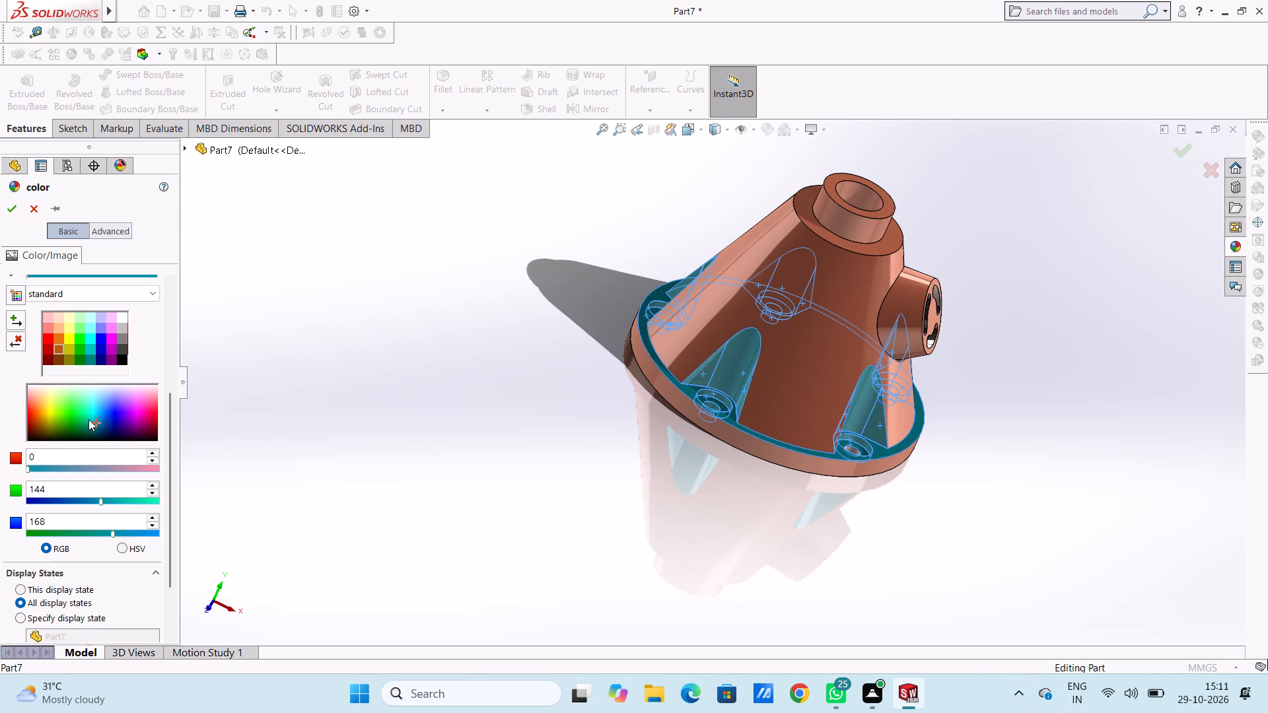
Give the selected flange top, counterbored hole and notch faces a dark olive colour and accept it.
{"action": "left_click", "coordinate": [88, 419]}
{"action": "left_click", "coordinate": [76, 423]}
{"action": "left_click", "coordinate": [53, 428]}
{"action": "left_click", "coordinate": [47, 428]}
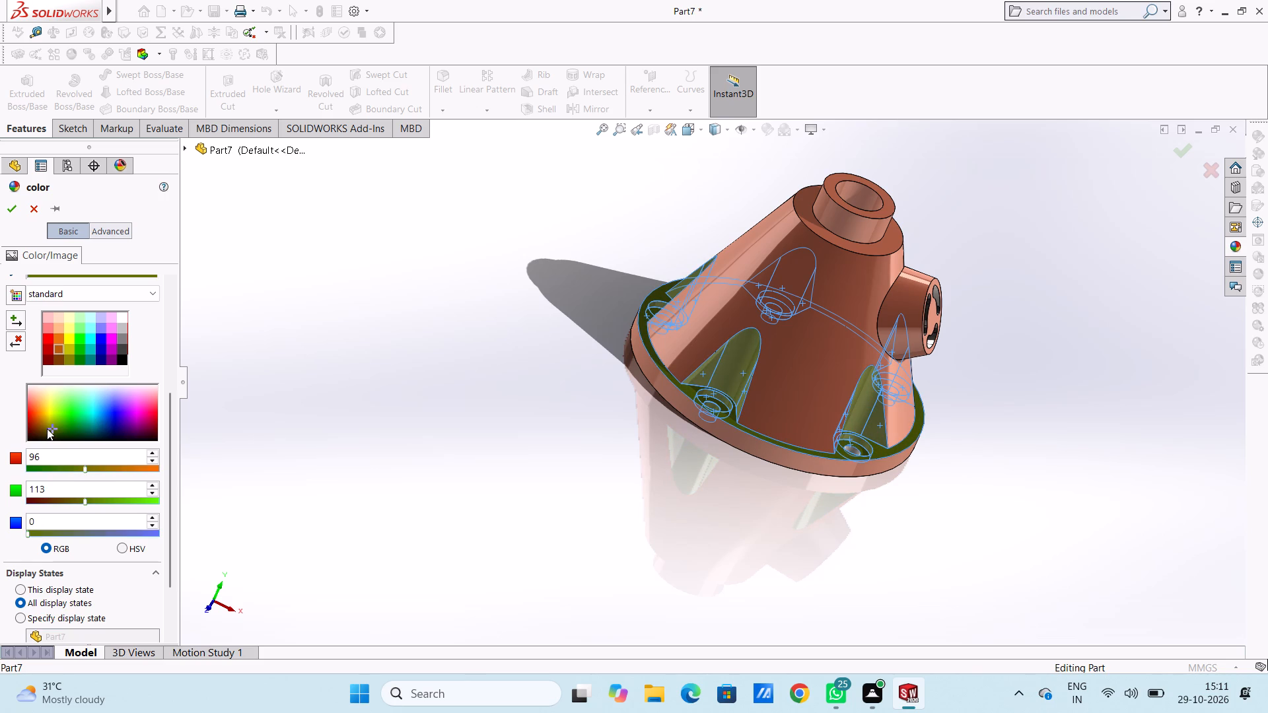
{"action": "left_click", "coordinate": [8, 207]}
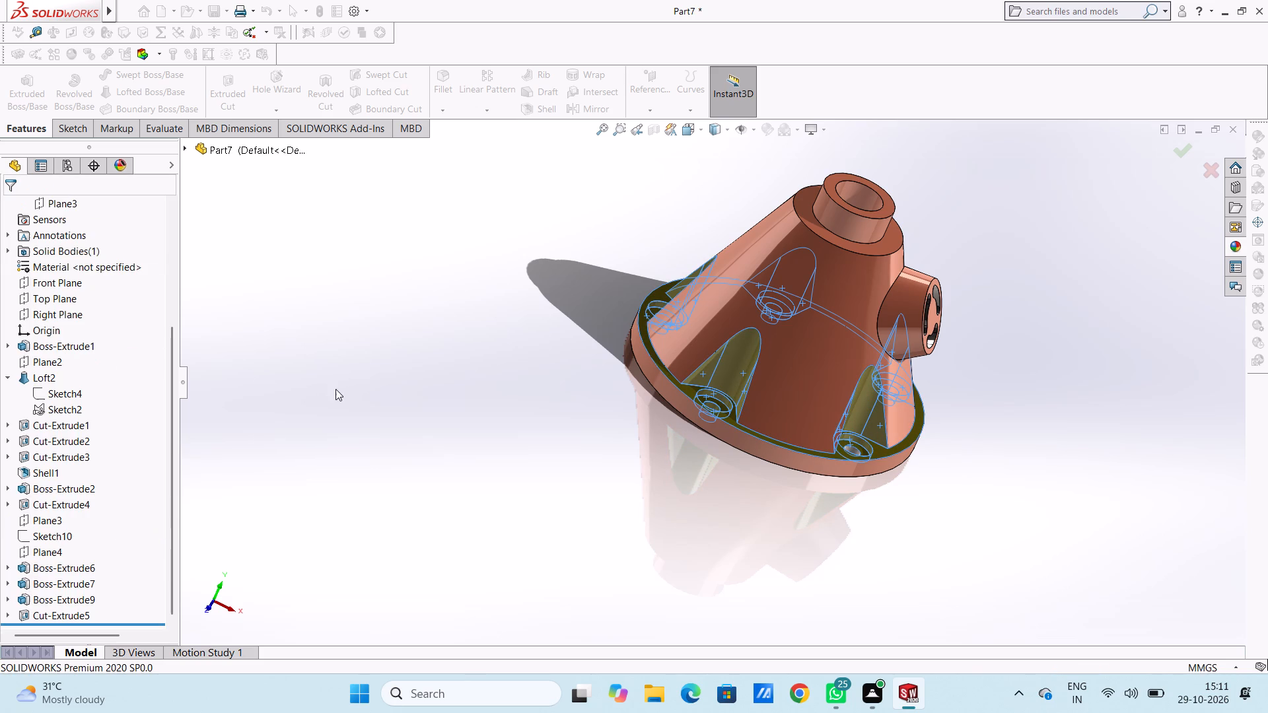
Apply a polished appearance from the Metal category to the top boss's bore feature, Cut-Extrude4.
{"action": "key", "text": "ctrl+7"}
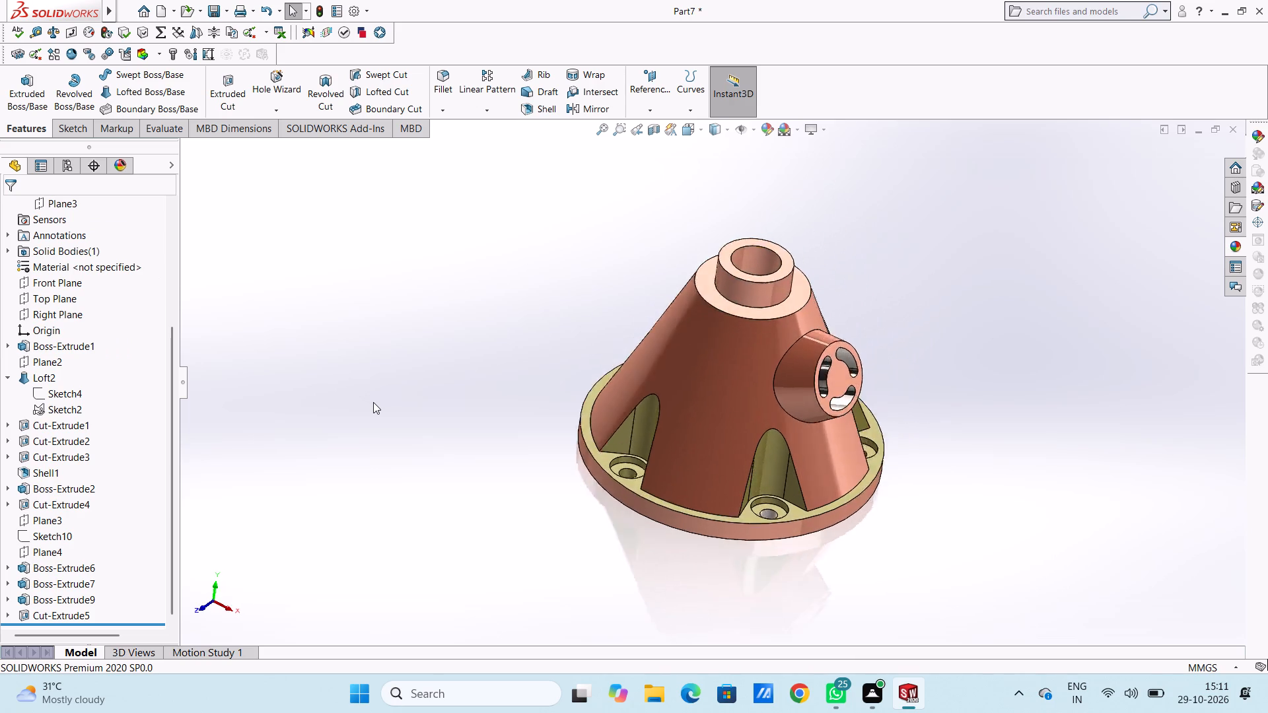
{"action": "scroll", "coordinate": [587, 419], "scroll_direction": "up", "scroll_amount": 3}
{"action": "scroll", "coordinate": [660, 498], "scroll_direction": "down", "scroll_amount": 1}
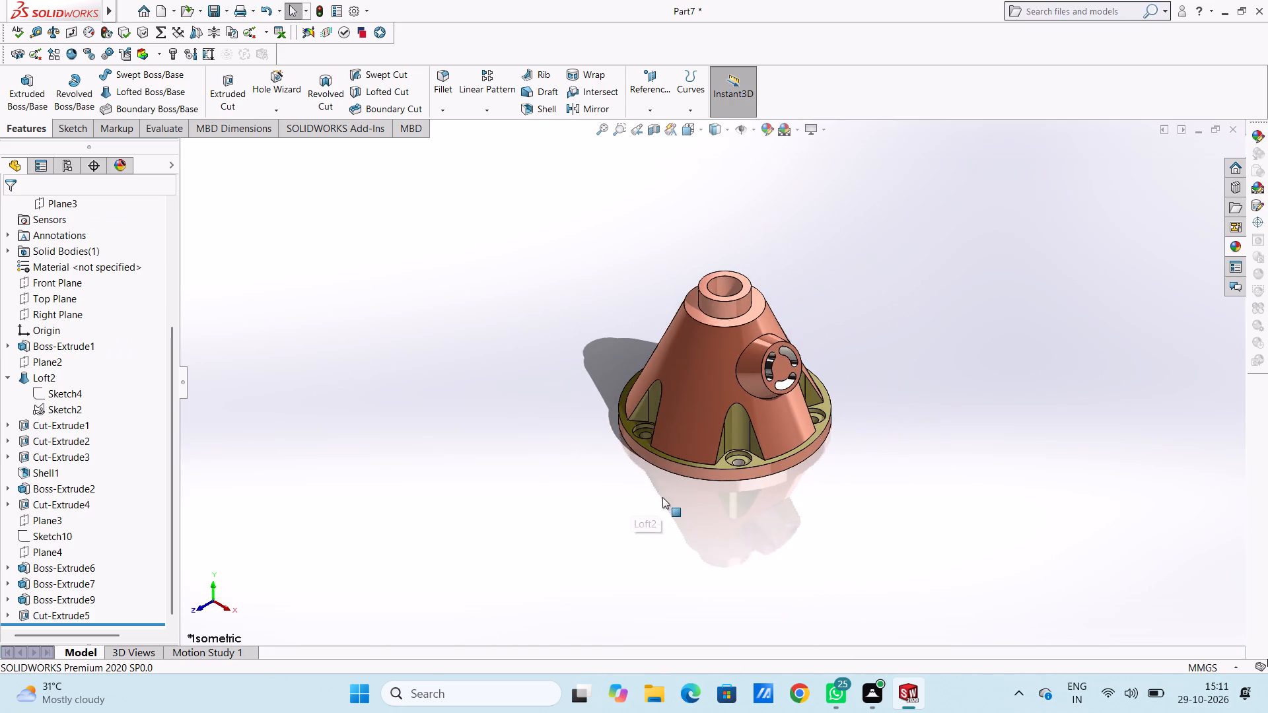
{"action": "scroll", "coordinate": [662, 497], "scroll_direction": "down", "scroll_amount": 1}
{"action": "scroll", "coordinate": [740, 220], "scroll_direction": "down", "scroll_amount": 4}
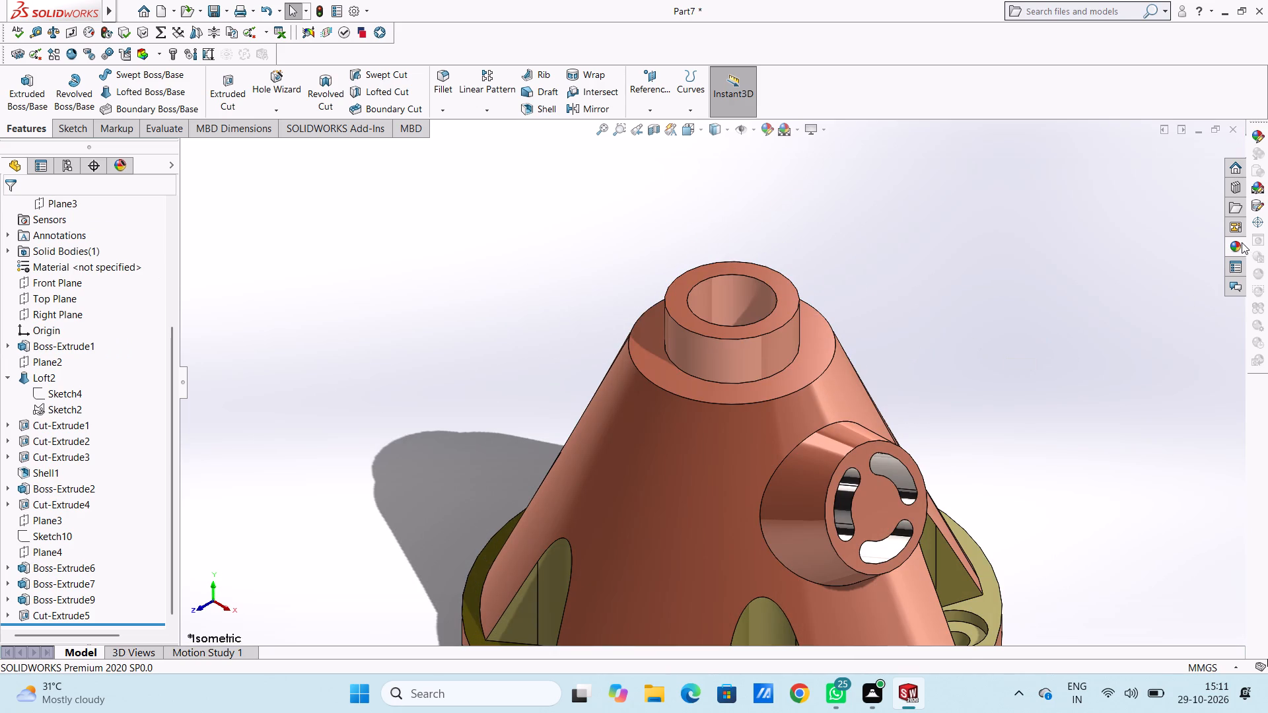
{"action": "left_click", "coordinate": [1242, 242]}
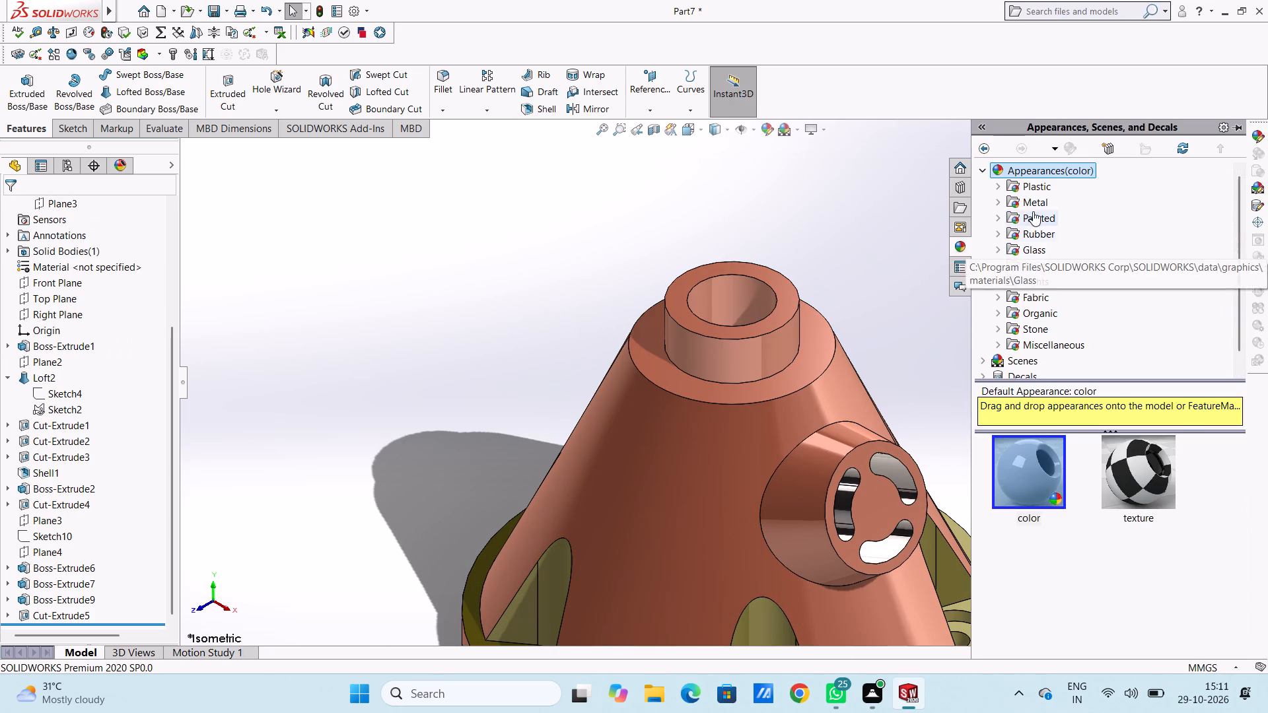
{"action": "left_click", "coordinate": [1030, 197]}
{"action": "left_click_drag", "start_coordinate": [1127, 464], "coordinate": [722, 304]}
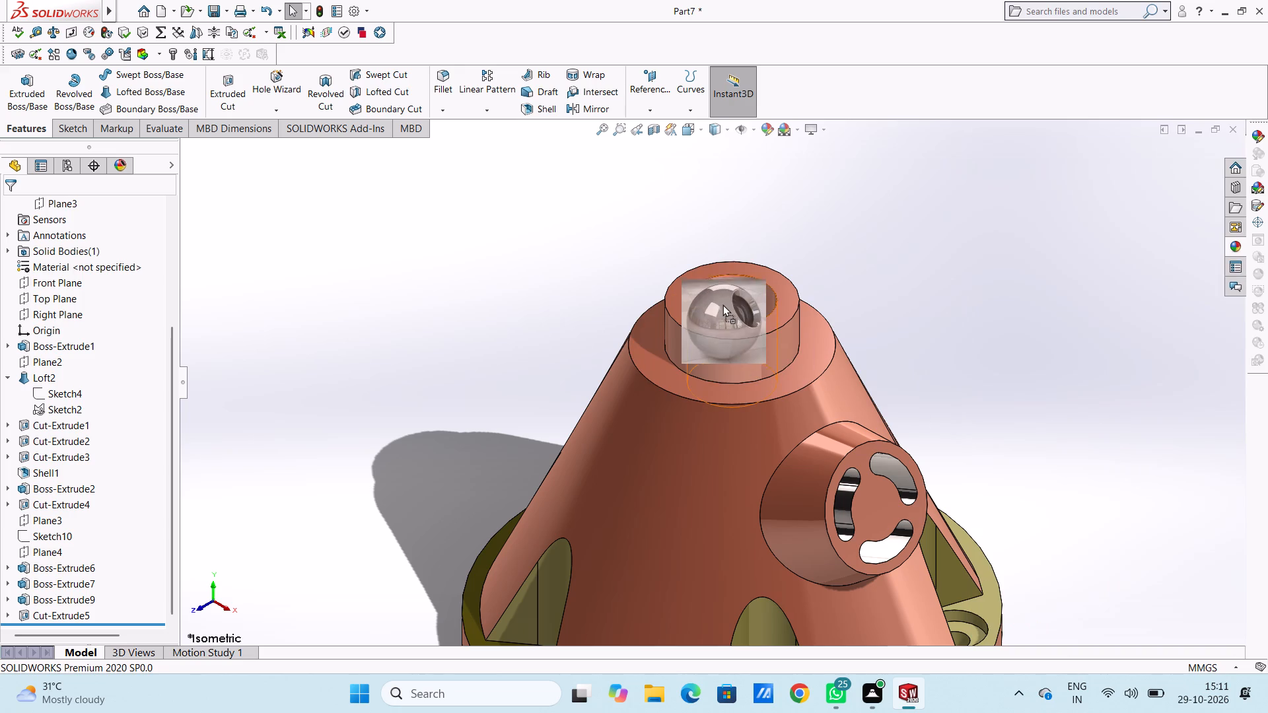
{"action": "left_click_drag", "start_coordinate": [722, 304], "coordinate": [721, 295]}
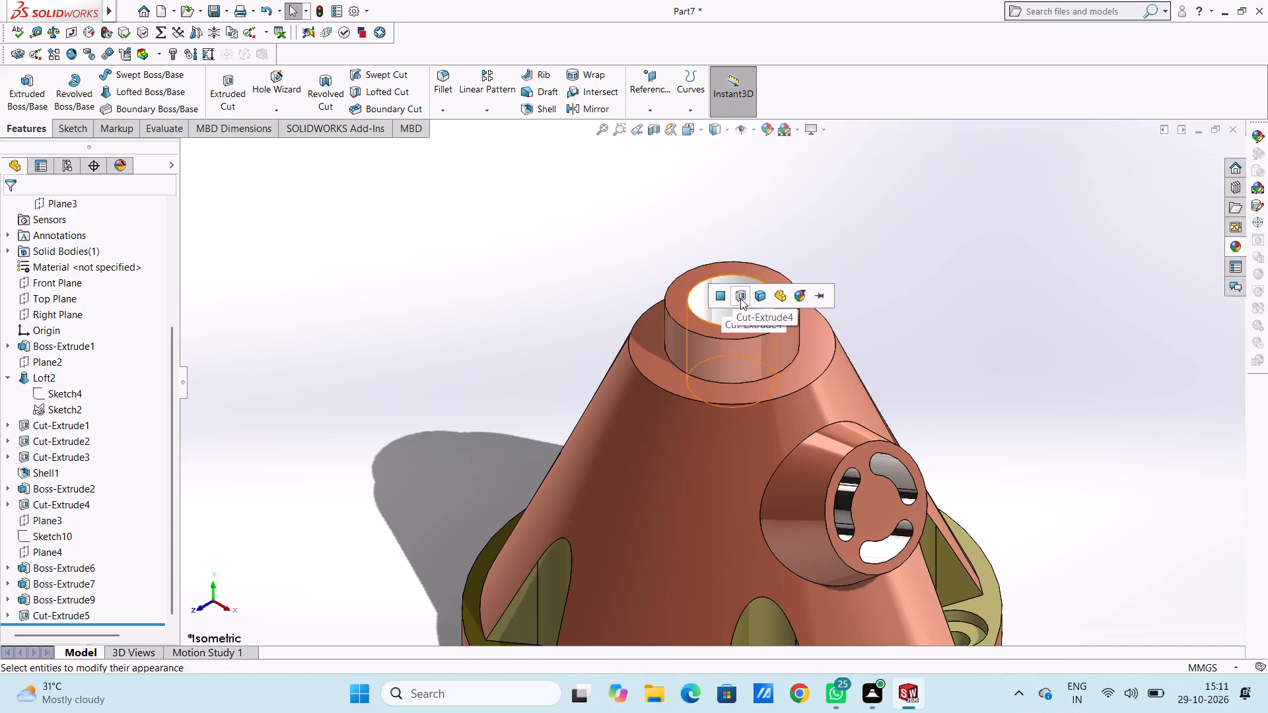
{"action": "left_click", "coordinate": [740, 298]}
Give the hollow cone's inner shell face, seen from the underside, a dark orange-brown colour from the standard swatches.
{"action": "scroll", "coordinate": [733, 353], "scroll_direction": "up", "scroll_amount": 5}
{"action": "middle_click_drag", "start_coordinate": [734, 564], "coordinate": [755, 349]}
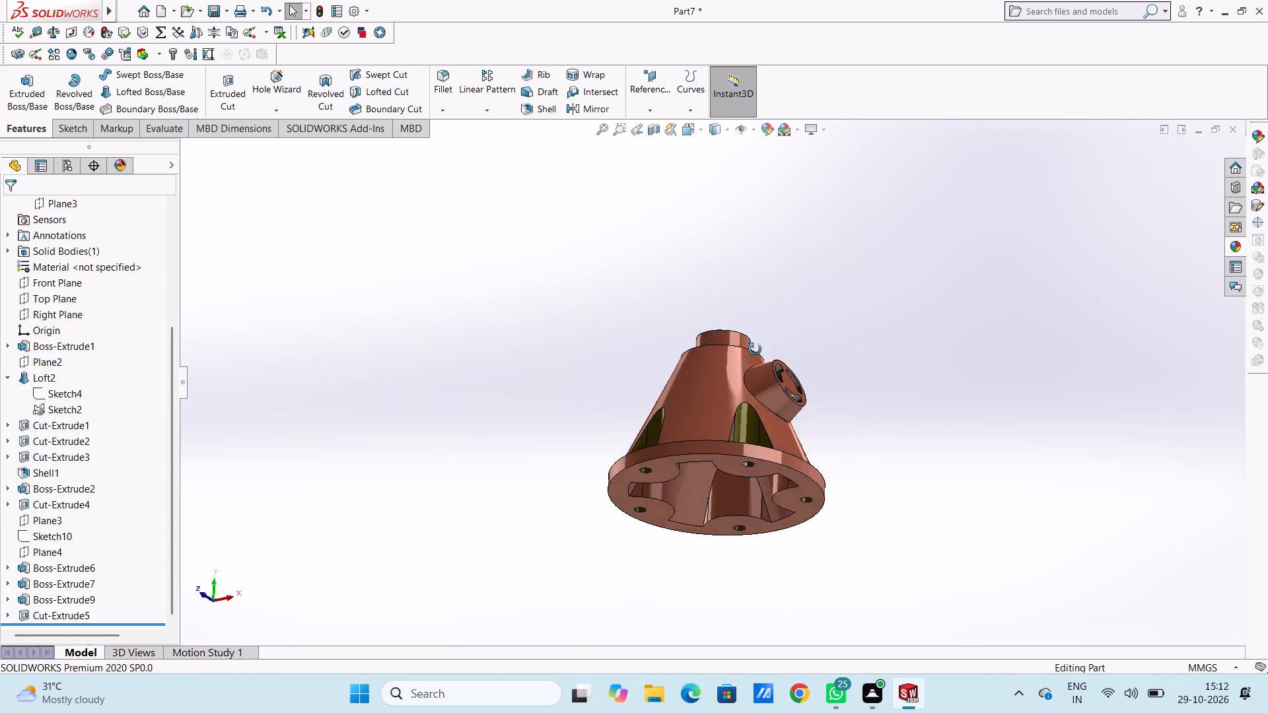
{"action": "middle_click_drag", "start_coordinate": [755, 349], "coordinate": [760, 279]}
{"action": "scroll", "coordinate": [760, 279], "scroll_direction": "up", "scroll_amount": 1}
{"action": "middle_click_drag", "start_coordinate": [731, 471], "coordinate": [734, 344]}
{"action": "middle_click_drag", "start_coordinate": [745, 349], "coordinate": [759, 351]}
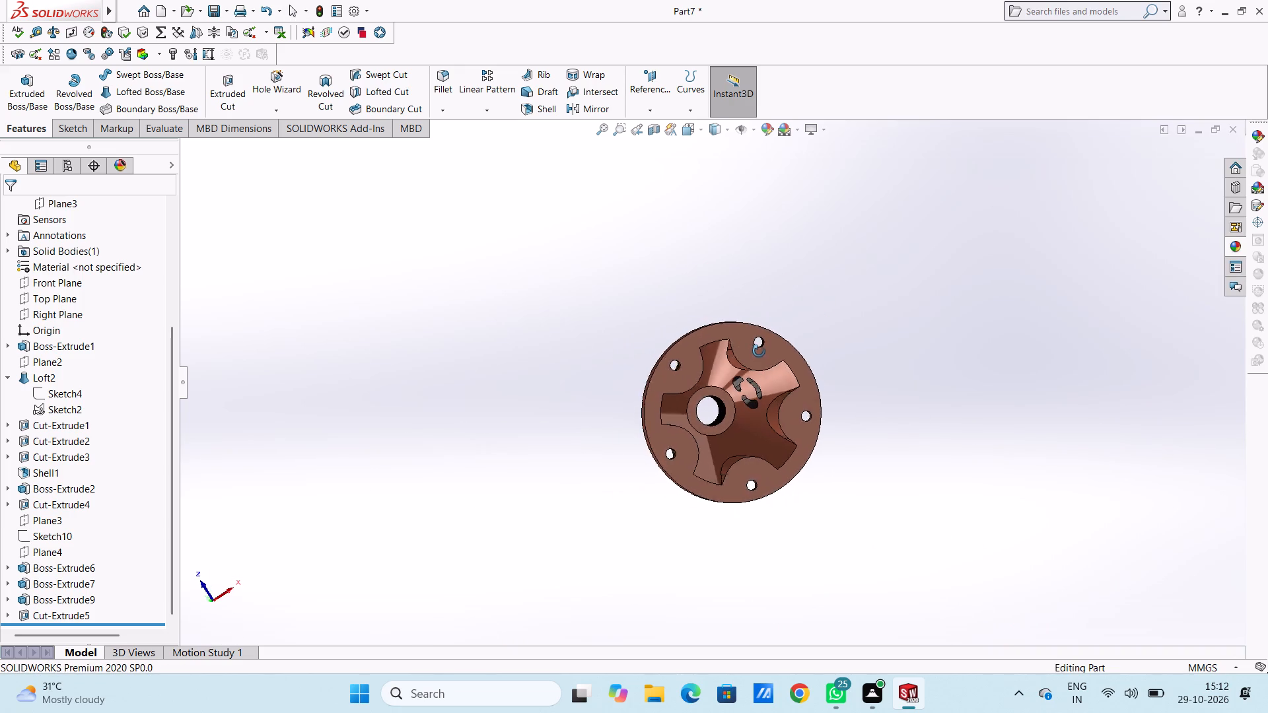
{"action": "middle_click_drag", "start_coordinate": [759, 351], "coordinate": [761, 352]}
{"action": "scroll", "coordinate": [749, 426], "scroll_direction": "down", "scroll_amount": 5}
{"action": "left_click", "coordinate": [814, 294]}
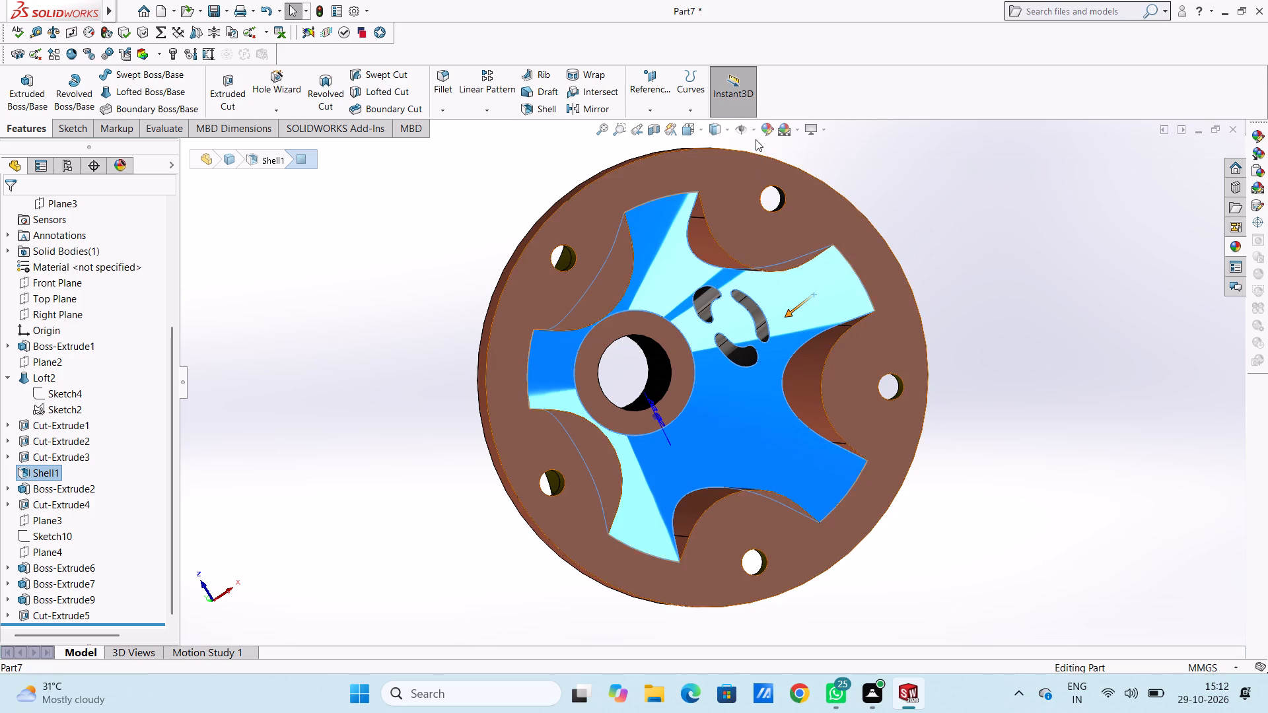
{"action": "left_click", "coordinate": [767, 131]}
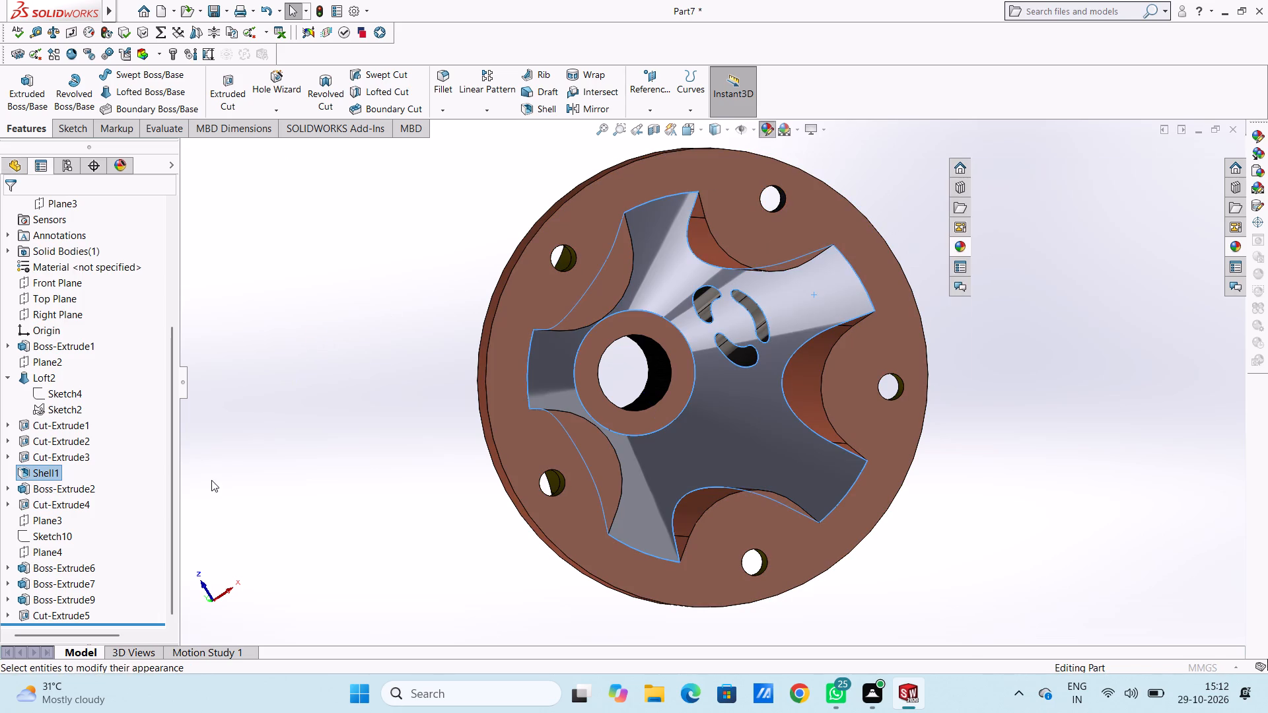
{"action": "left_click", "coordinate": [59, 543]}
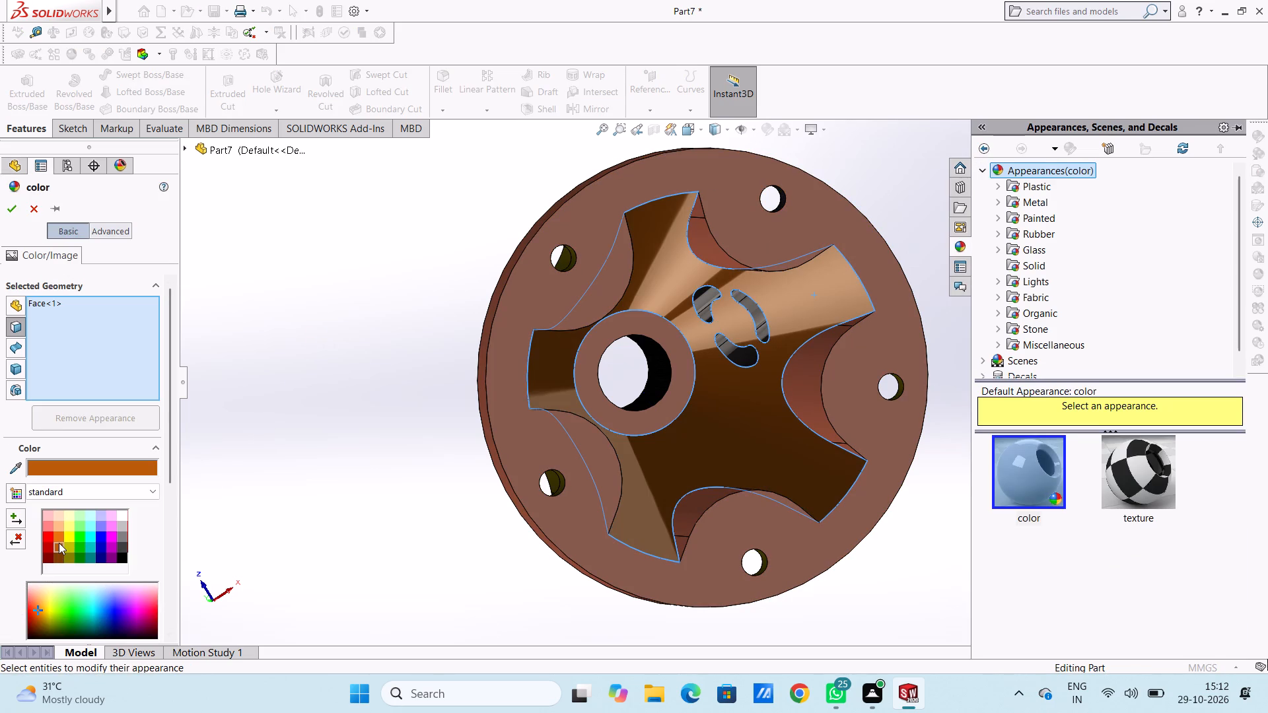
{"action": "left_click", "coordinate": [6, 209]}
Examine the coloured part from below and from the side, and restore the isometric view.
{"action": "middle_click_drag", "start_coordinate": [545, 320], "coordinate": [493, 459]}
{"action": "scroll", "coordinate": [505, 428], "scroll_direction": "up", "scroll_amount": 2}
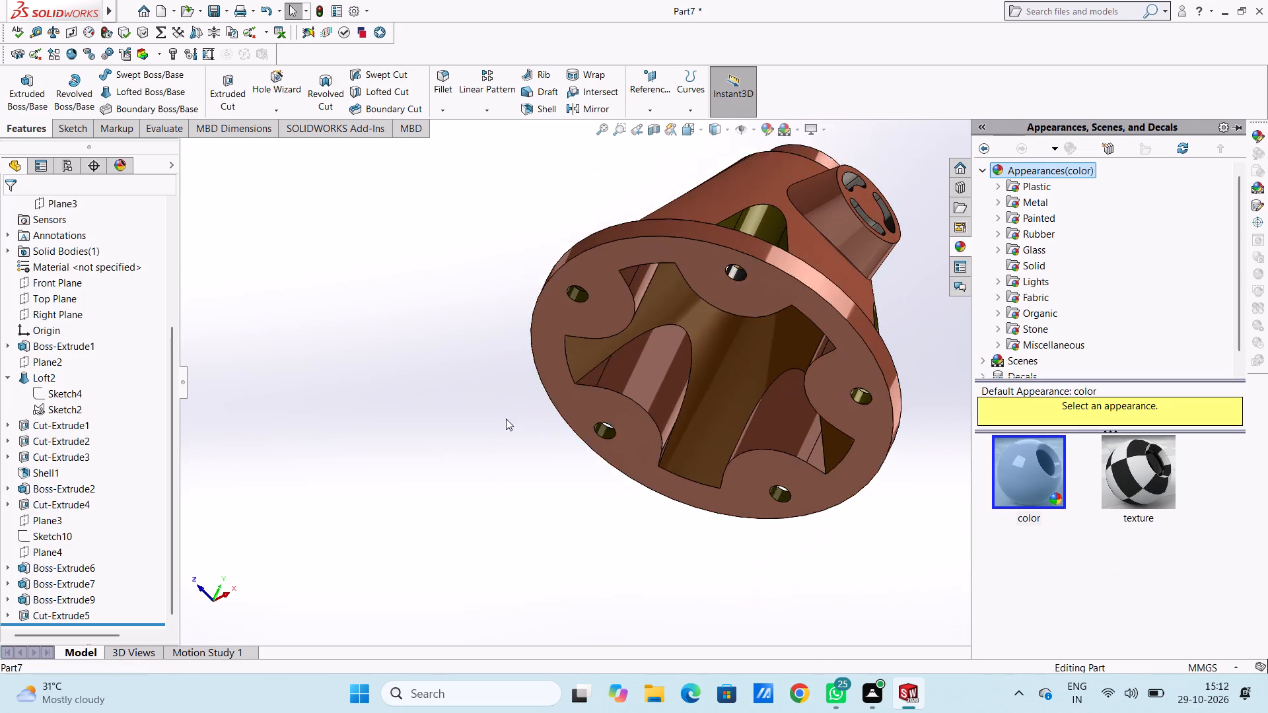
{"action": "scroll", "coordinate": [506, 419], "scroll_direction": "up", "scroll_amount": 3}
{"action": "middle_click_drag", "start_coordinate": [496, 322], "coordinate": [491, 476]}
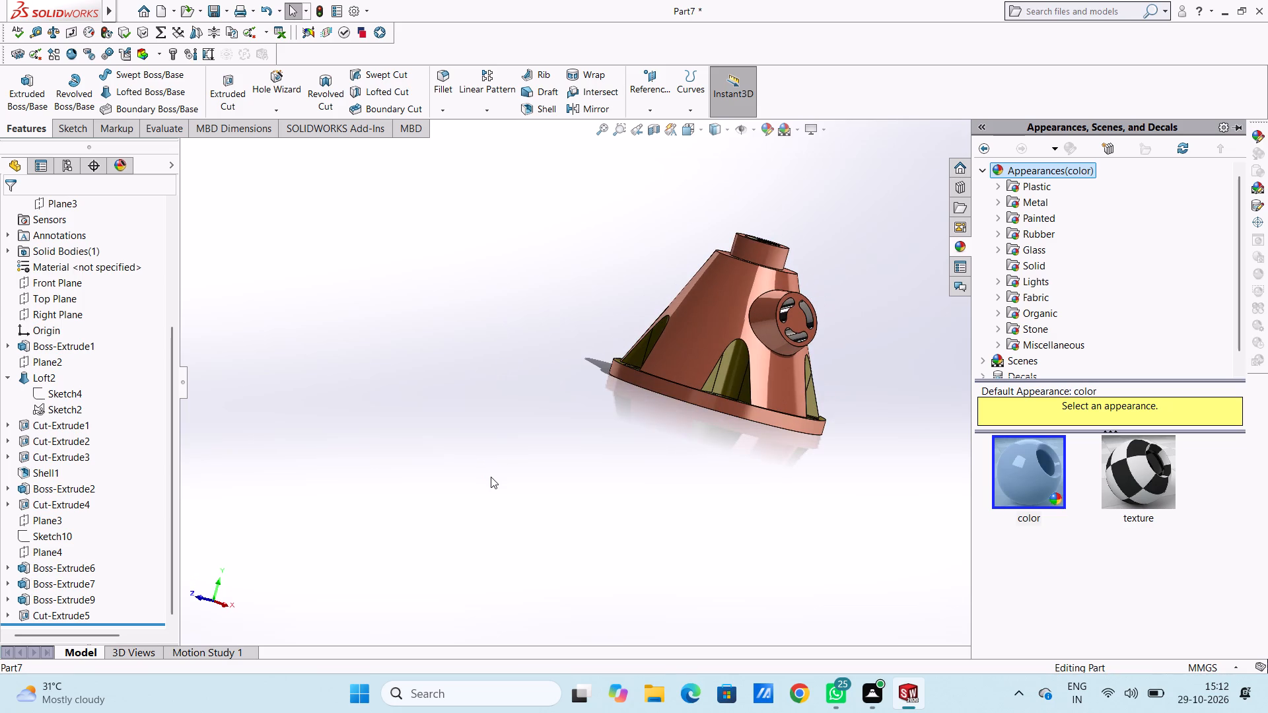
{"action": "key", "text": "ctrl+7"}
{"action": "left_click", "coordinate": [513, 363]}
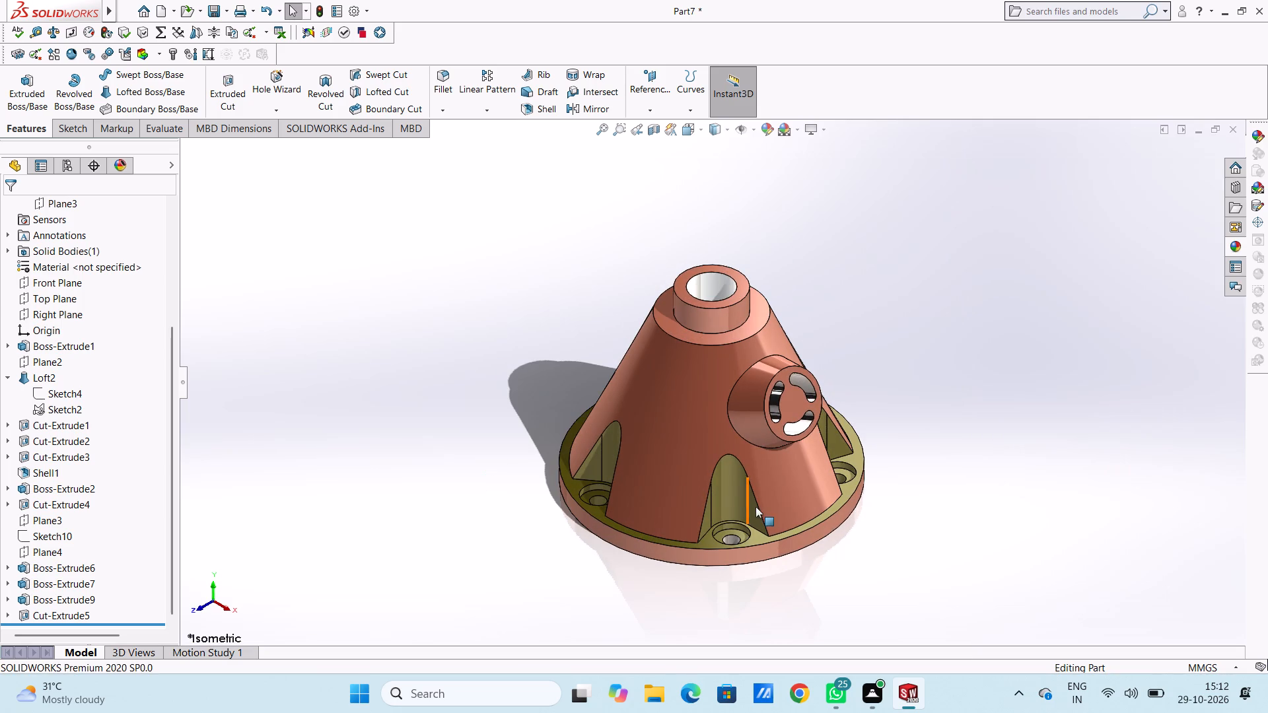
{"action": "scroll", "coordinate": [756, 506], "scroll_direction": "up", "scroll_amount": 2}
{"action": "scroll", "coordinate": [750, 628], "scroll_direction": "down", "scroll_amount": 2}
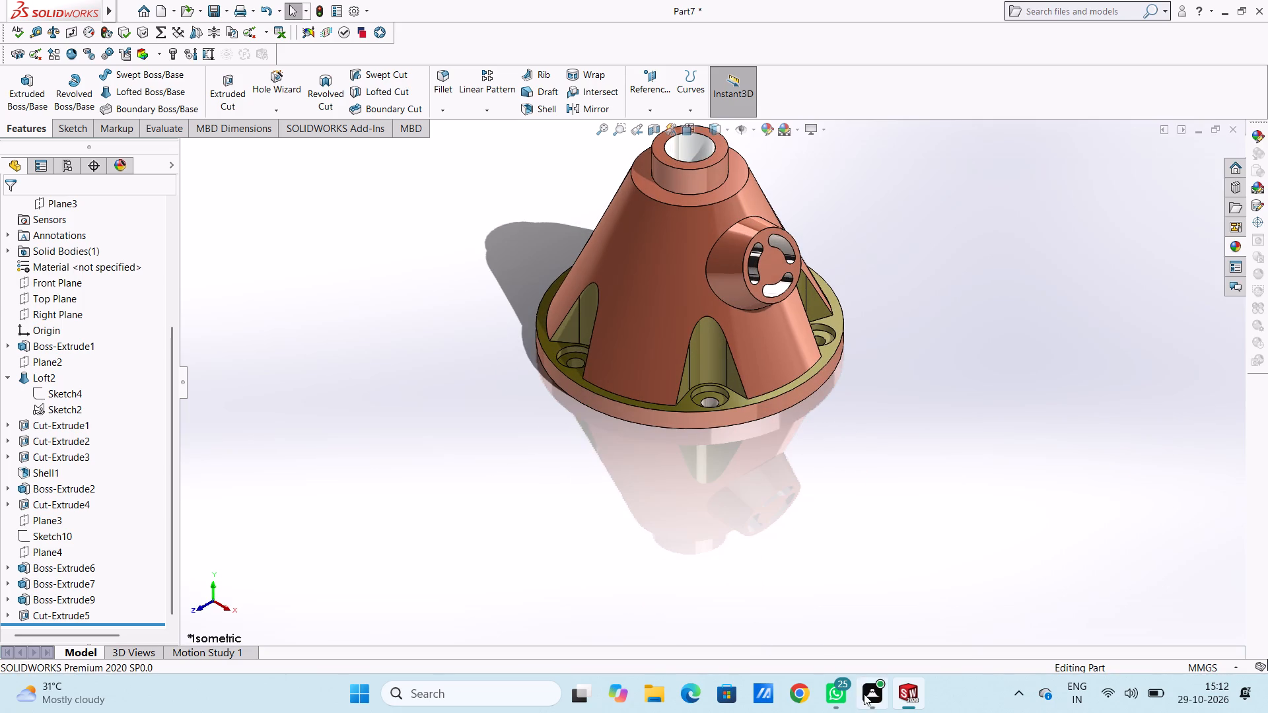
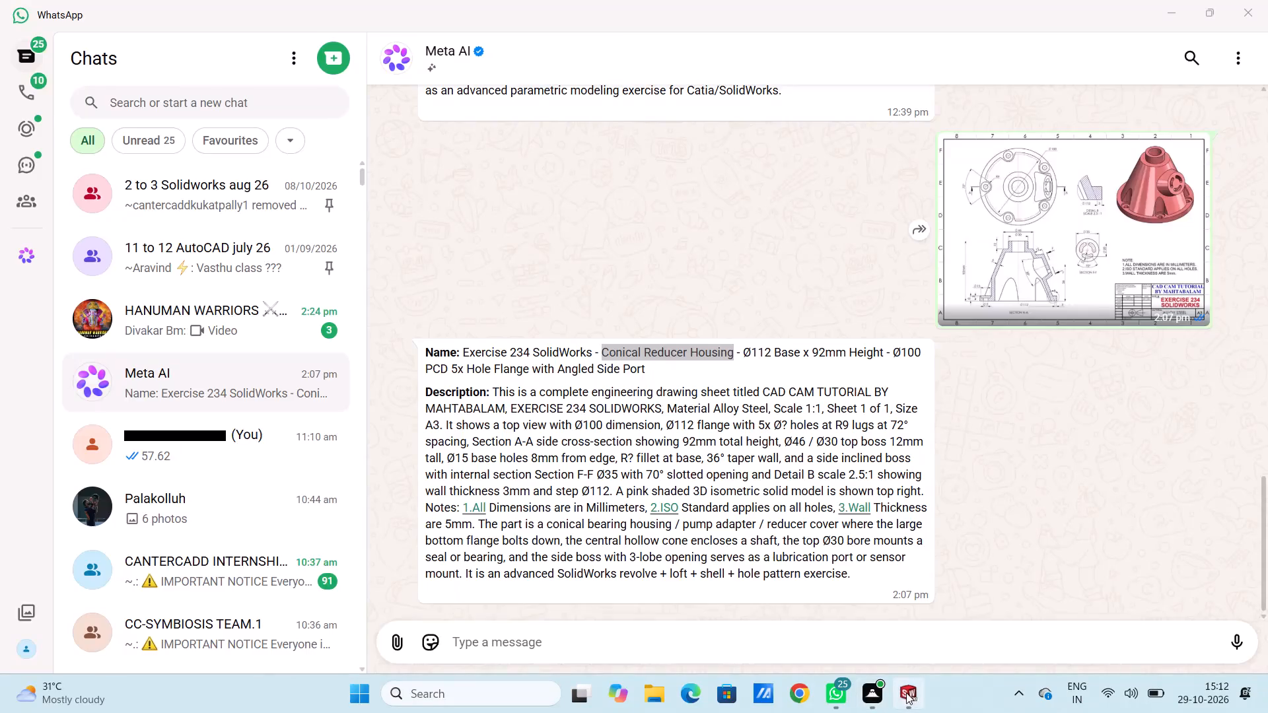
Save the part in the Documents folder as a SOLIDWORKS Part named Conical Reducer Housing.
{"action": "scroll", "coordinate": [604, 329], "scroll_direction": "up", "scroll_amount": 3}
{"action": "scroll", "coordinate": [678, 258], "scroll_direction": "down", "scroll_amount": 4}
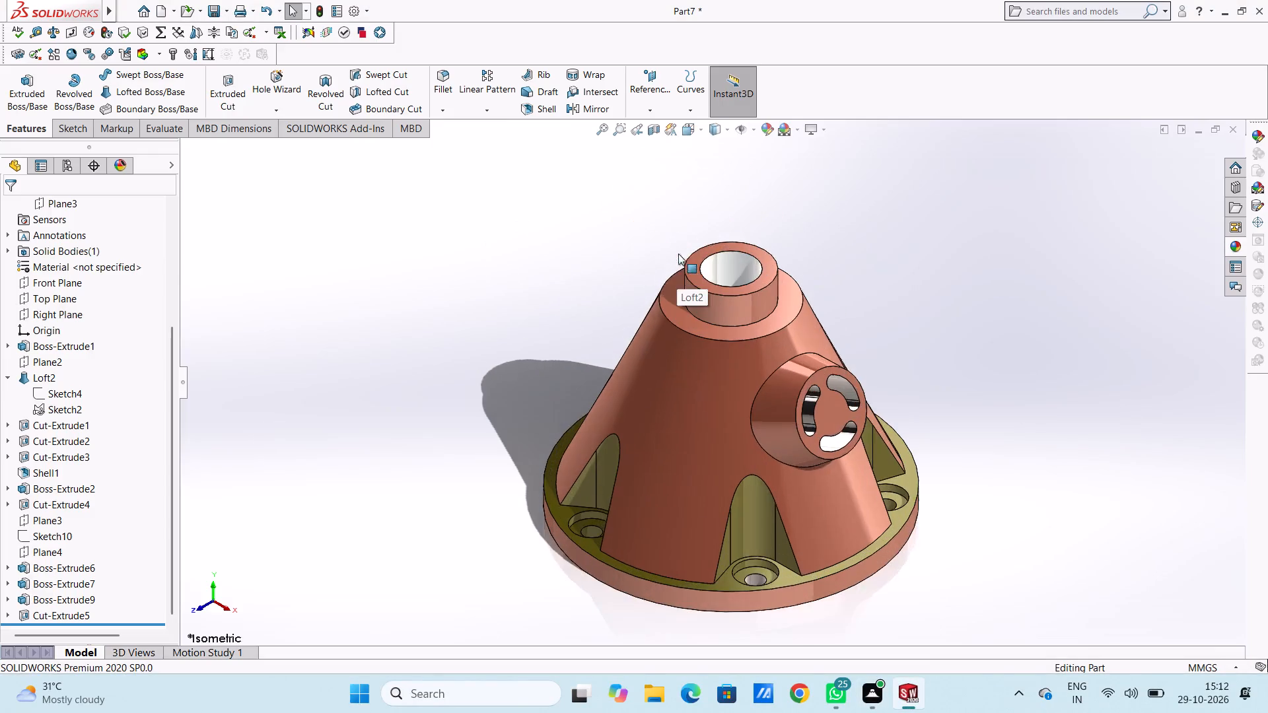
{"action": "scroll", "coordinate": [635, 355], "scroll_direction": "up", "scroll_amount": 5}
{"action": "scroll", "coordinate": [726, 511], "scroll_direction": "down", "scroll_amount": 2}
{"action": "left_click", "coordinate": [538, 271]}
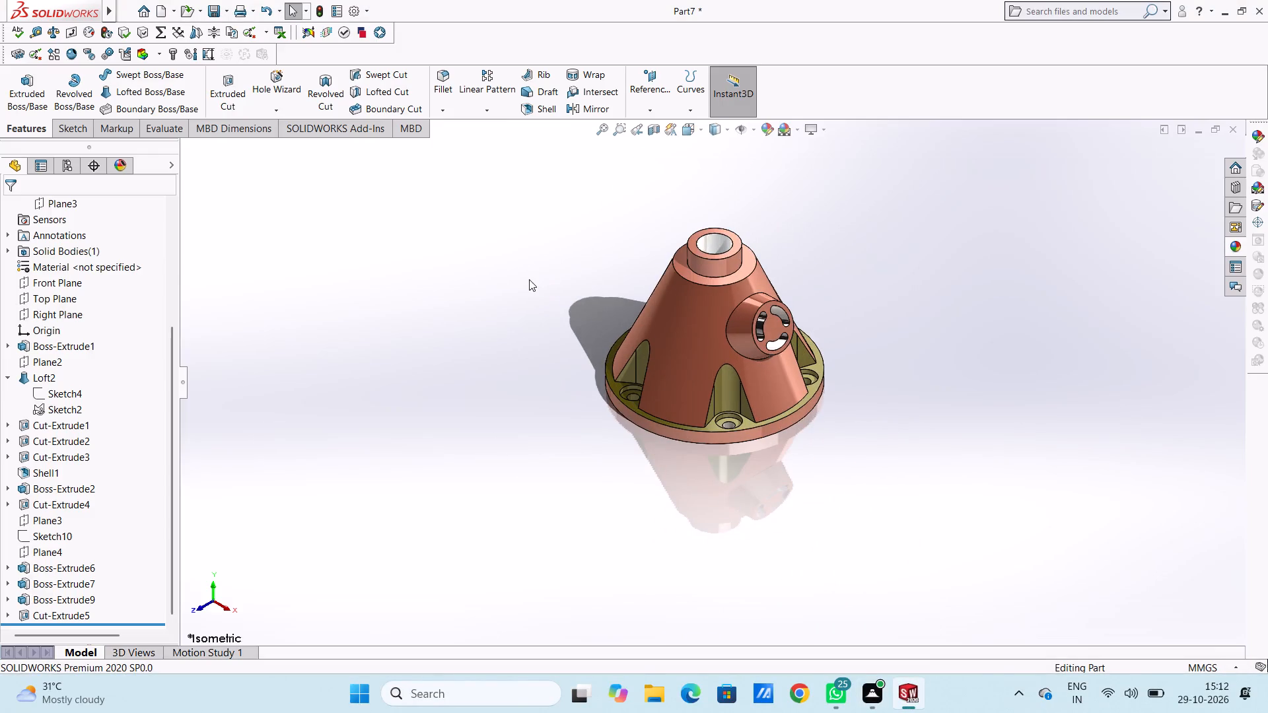
{"action": "key", "text": "ctrl+s"}
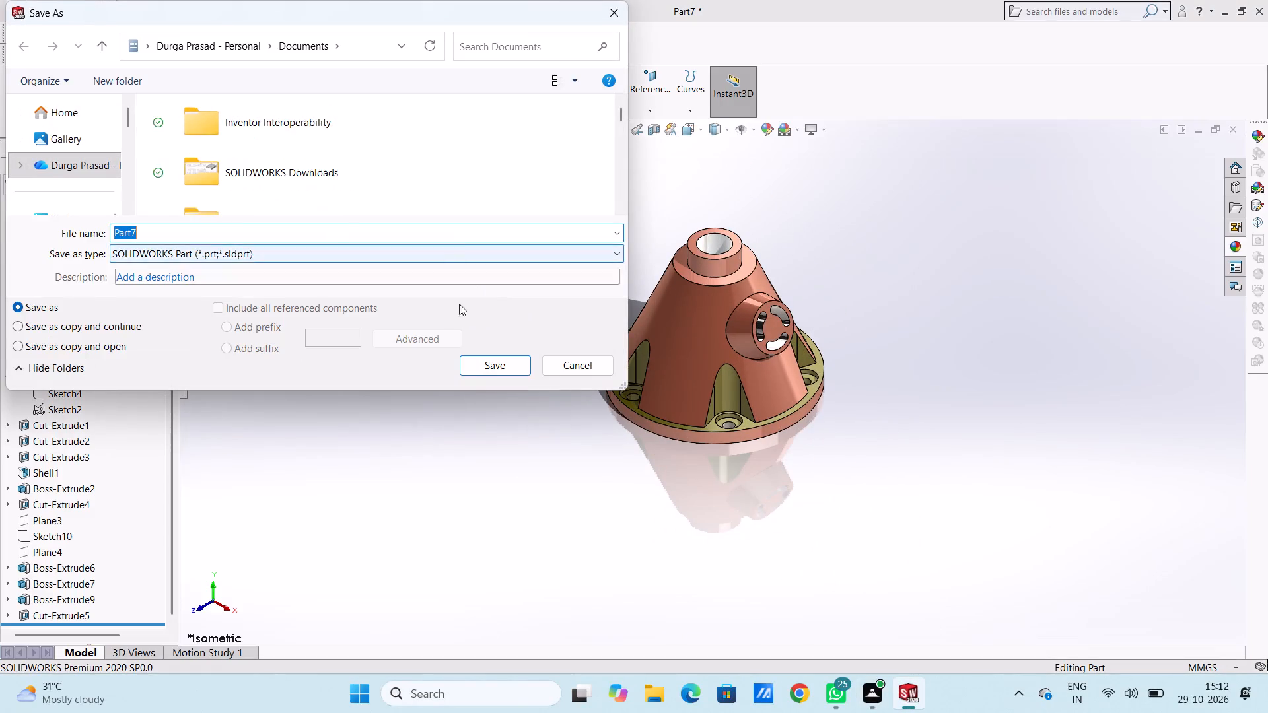
{"action": "key", "text": "ctrl+v"}
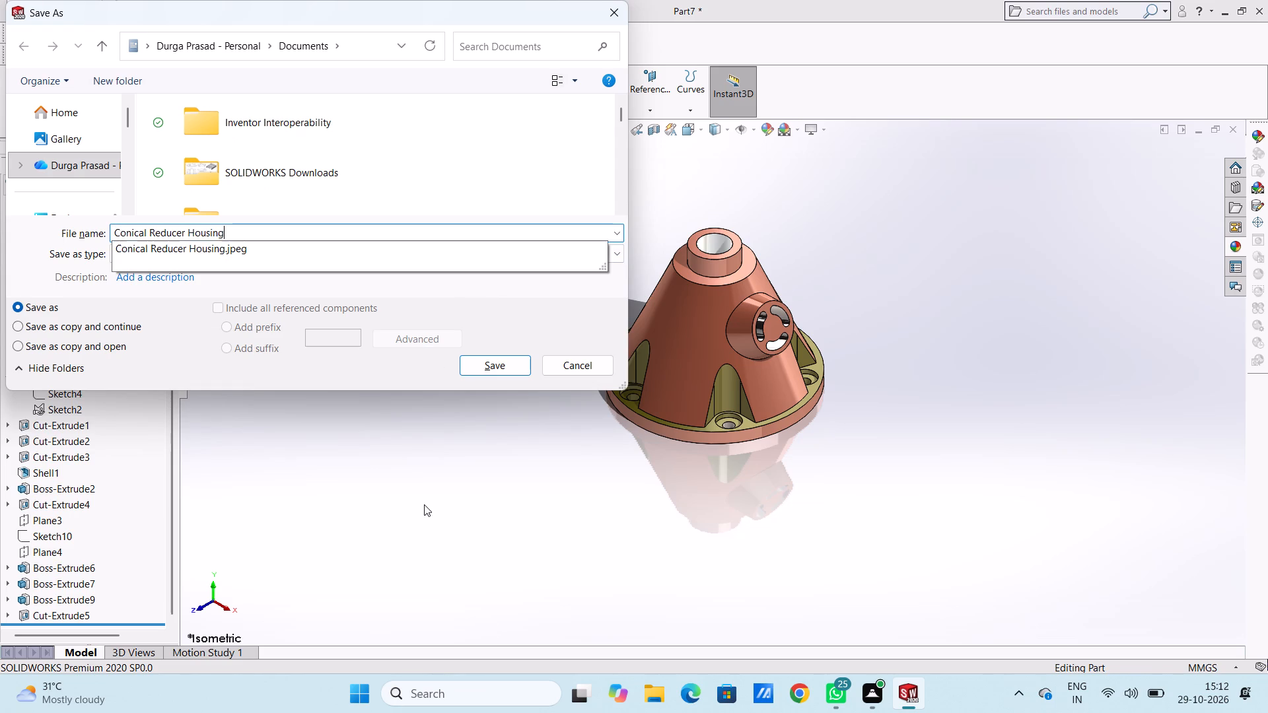
{"action": "left_click", "coordinate": [491, 356]}
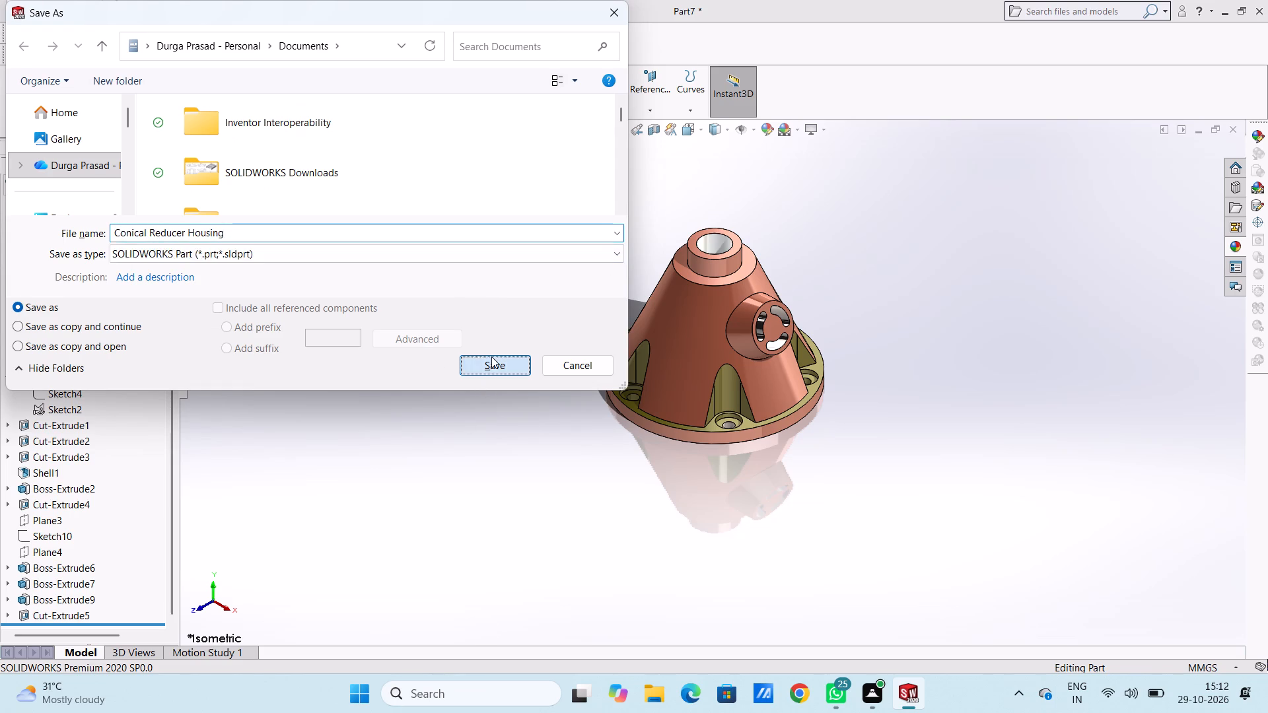
Save a copy of the Conical Reducer Housing model in Adobe Portable Document Format (*.pdf) under the same name.
{"action": "scroll", "coordinate": [833, 224], "scroll_direction": "up", "scroll_amount": 1}
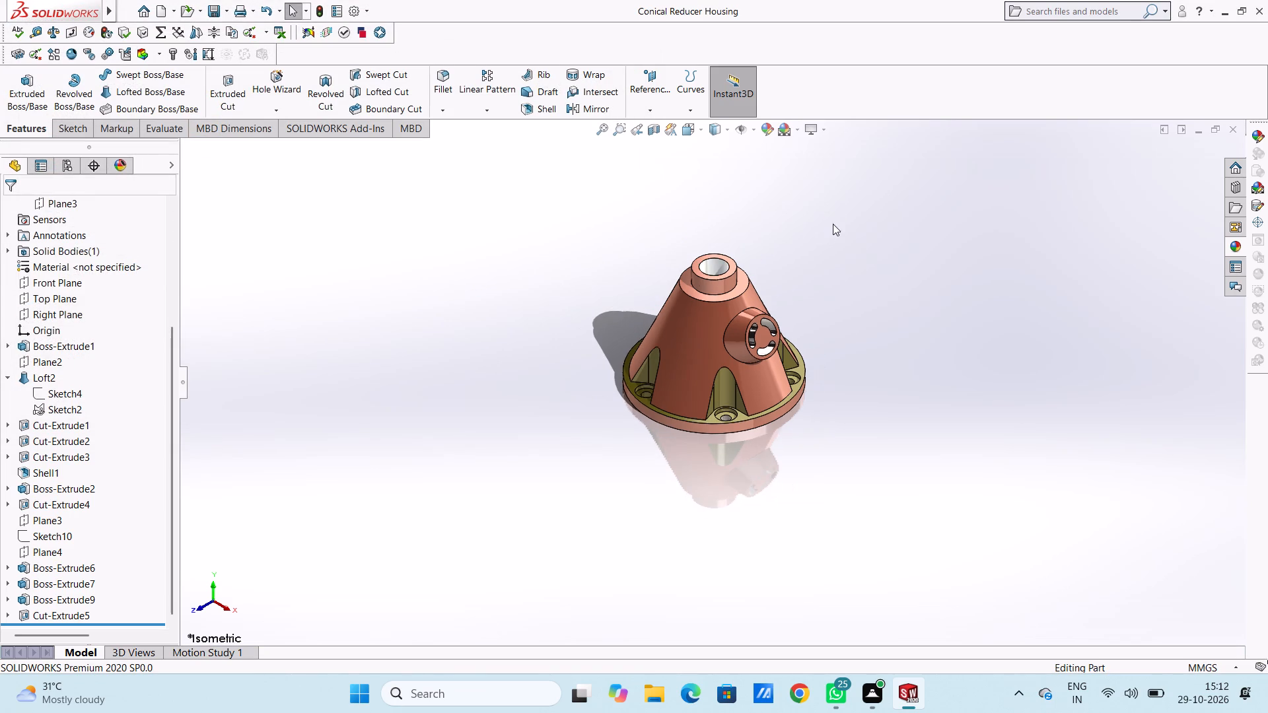
{"action": "scroll", "coordinate": [787, 276], "scroll_direction": "down", "scroll_amount": 1}
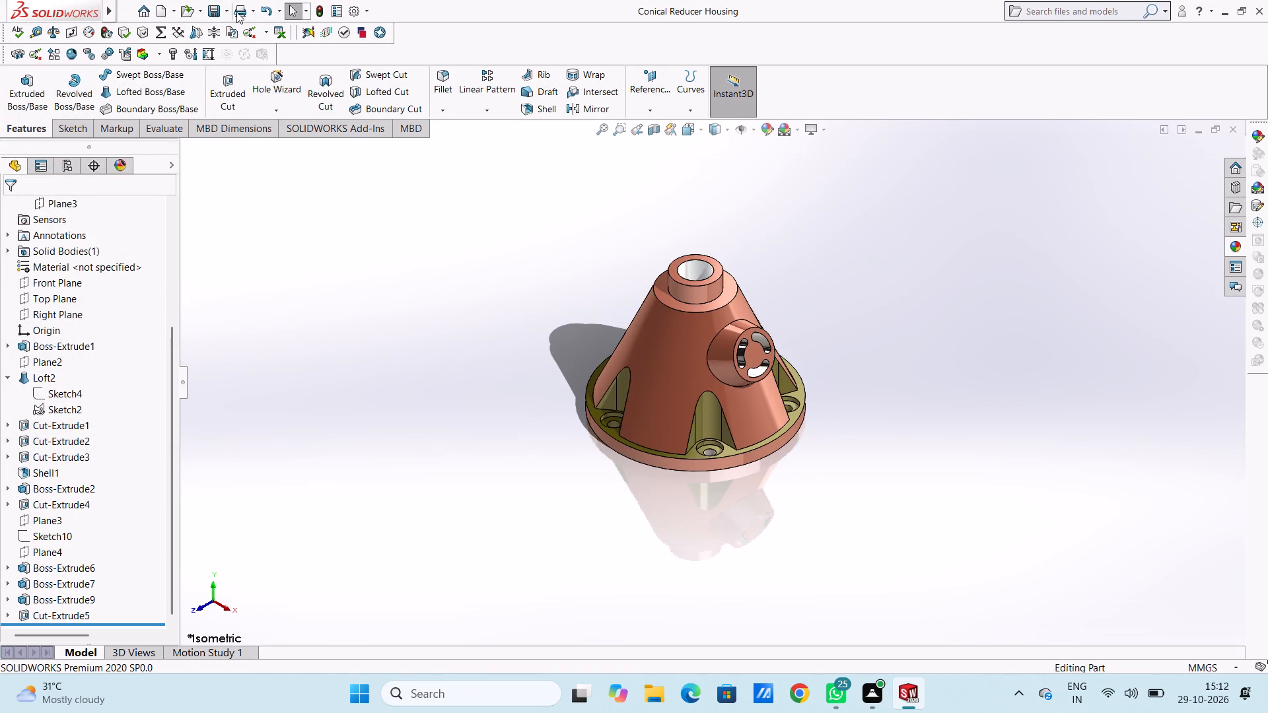
{"action": "left_click", "coordinate": [227, 12]}
{"action": "left_click", "coordinate": [252, 42]}
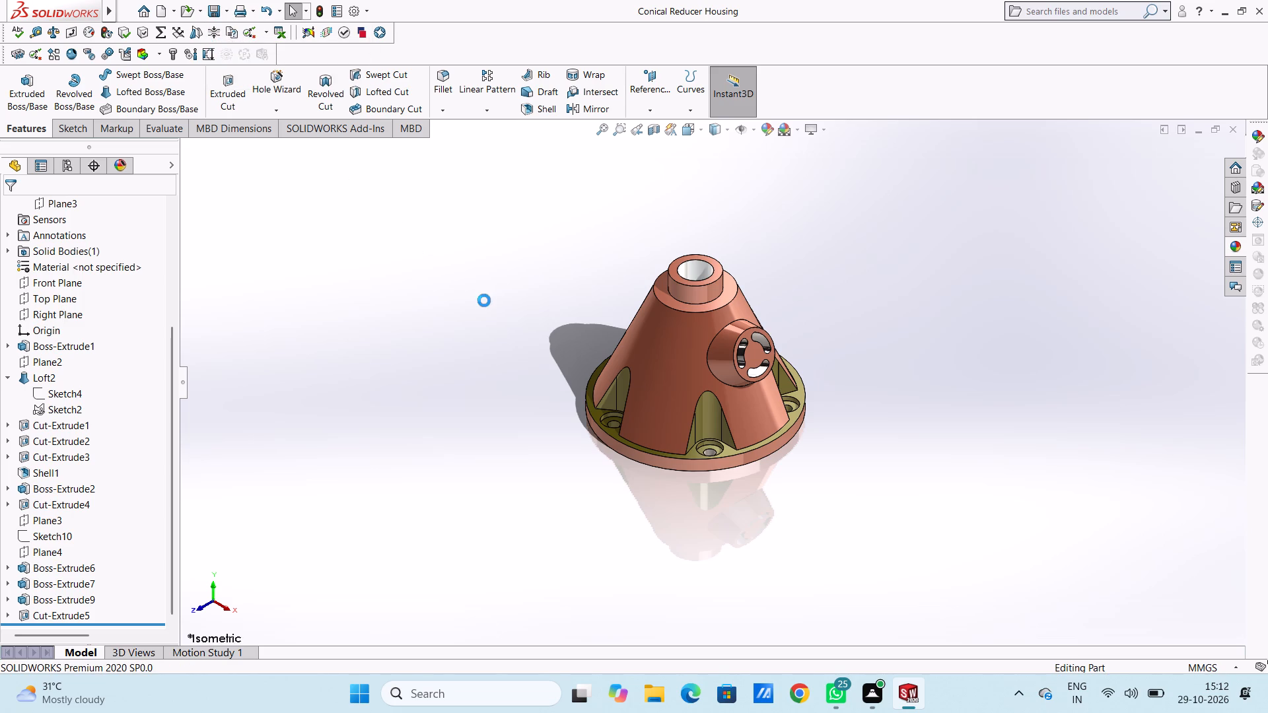
{"action": "left_click", "coordinate": [450, 255]}
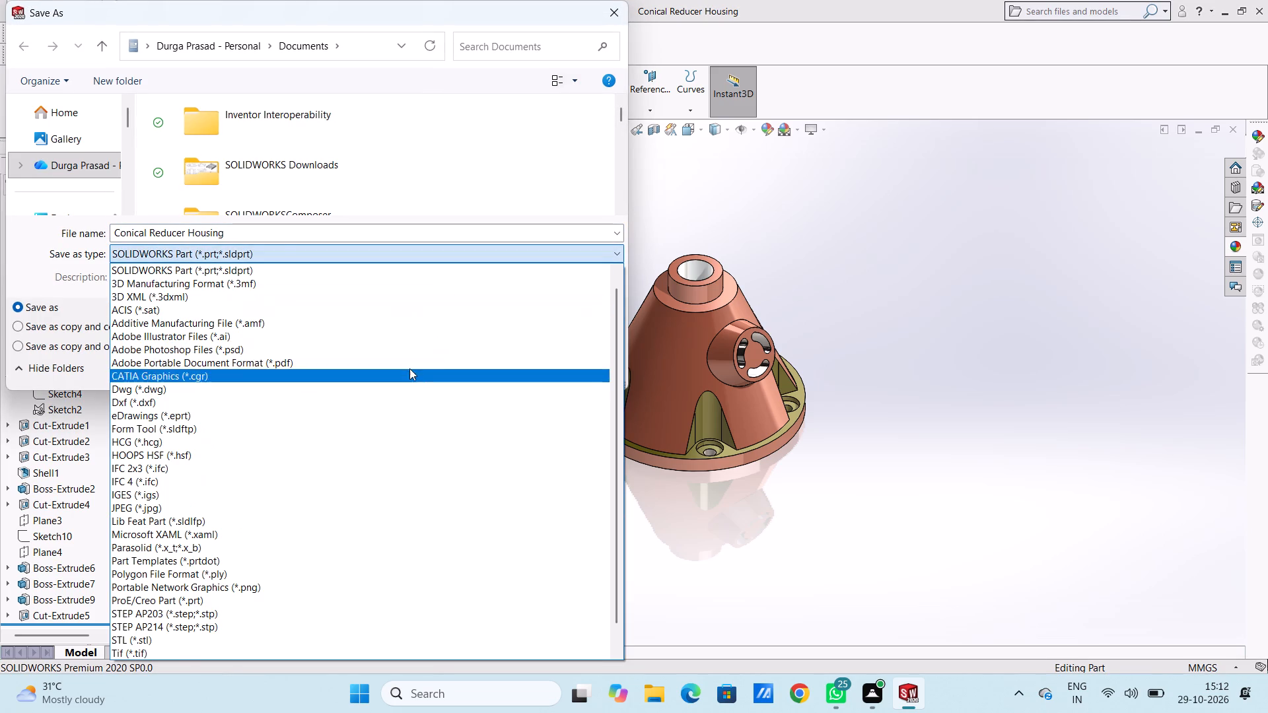
{"action": "left_click", "coordinate": [393, 364]}
{"action": "left_click", "coordinate": [509, 388]}
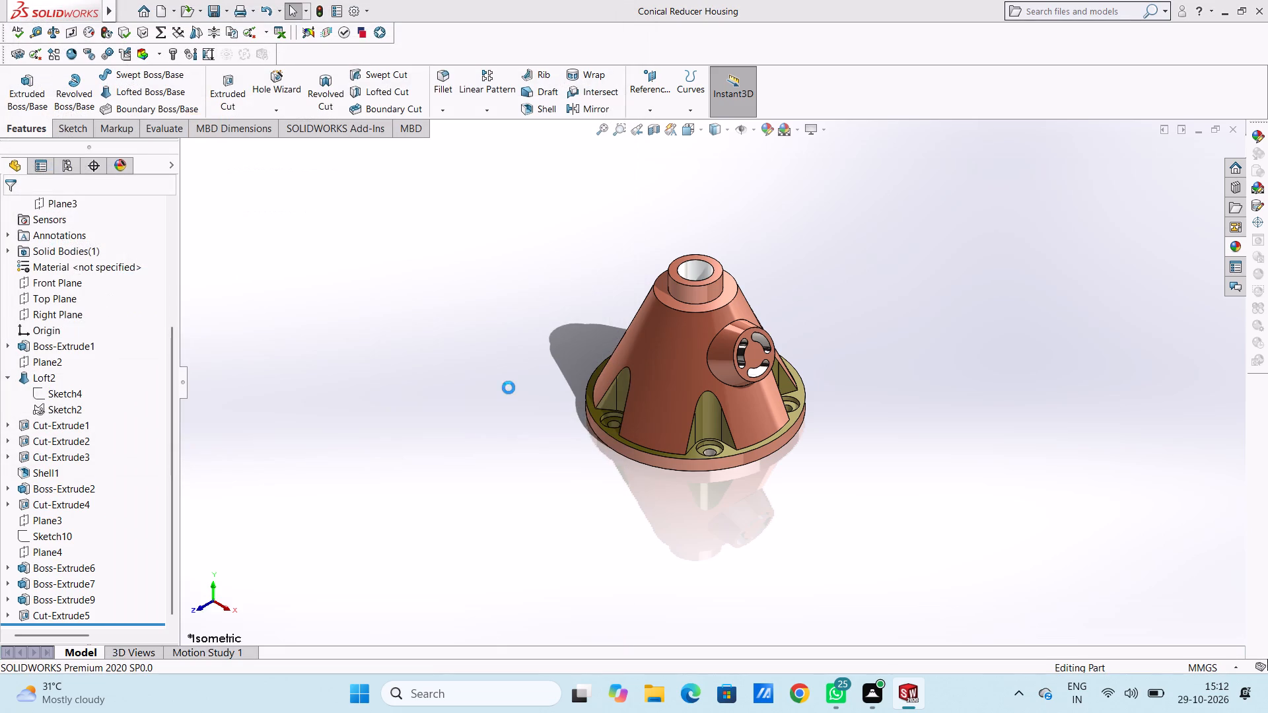